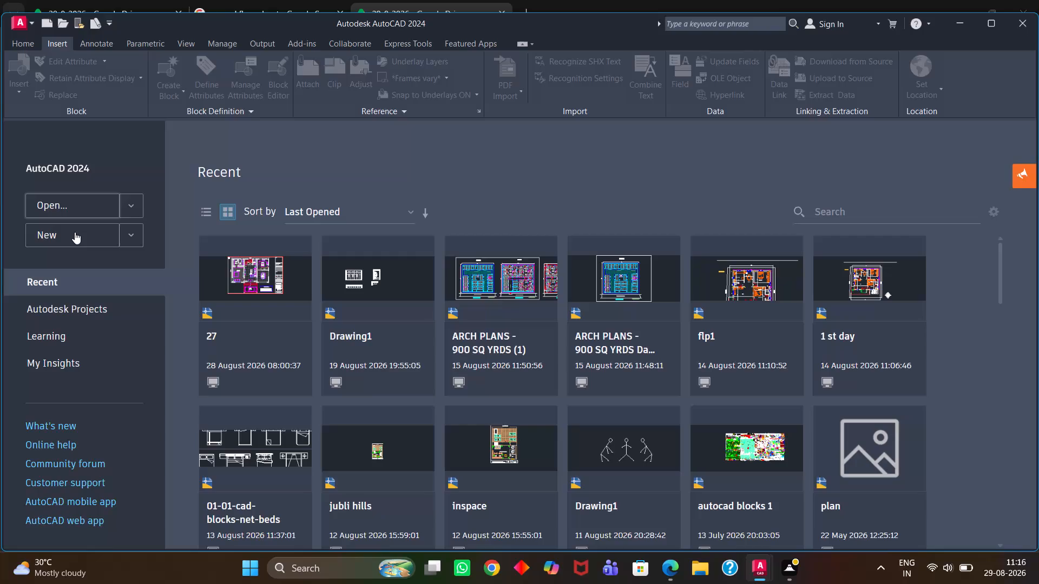
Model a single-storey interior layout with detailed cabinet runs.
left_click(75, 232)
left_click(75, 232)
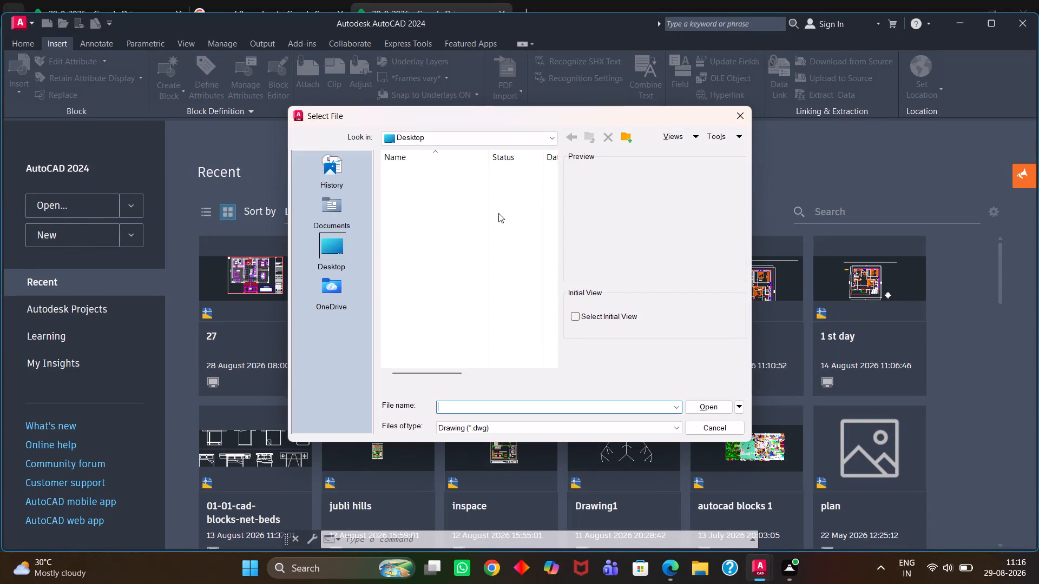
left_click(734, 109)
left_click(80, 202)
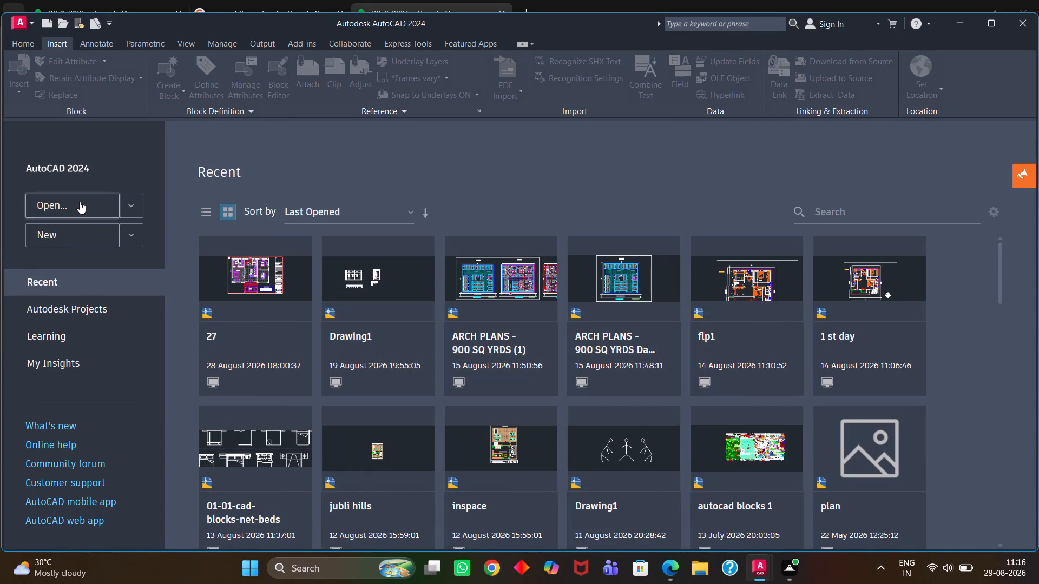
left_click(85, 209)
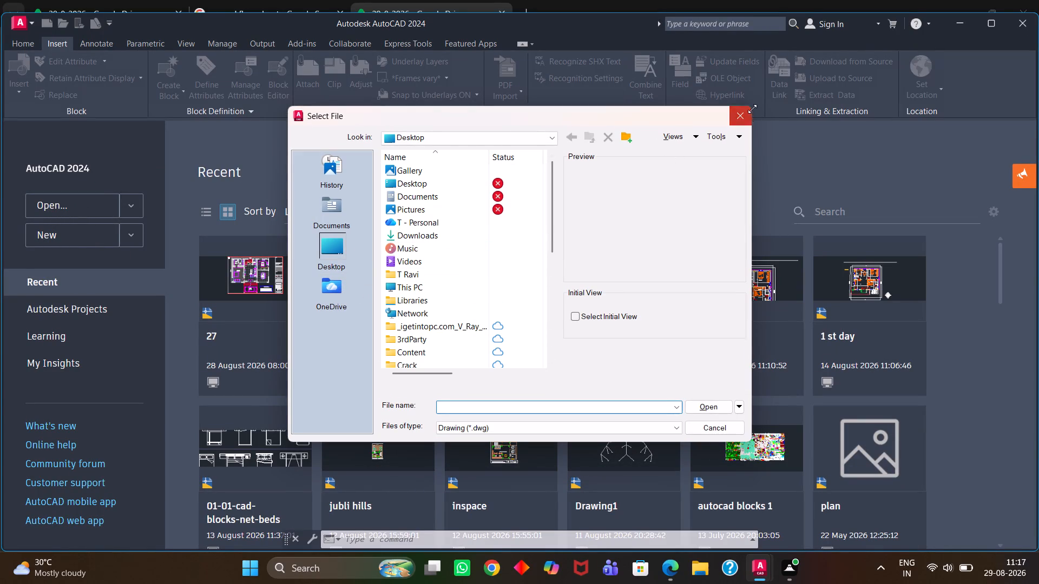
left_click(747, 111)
Create a new blank drawing.
left_click(119, 232)
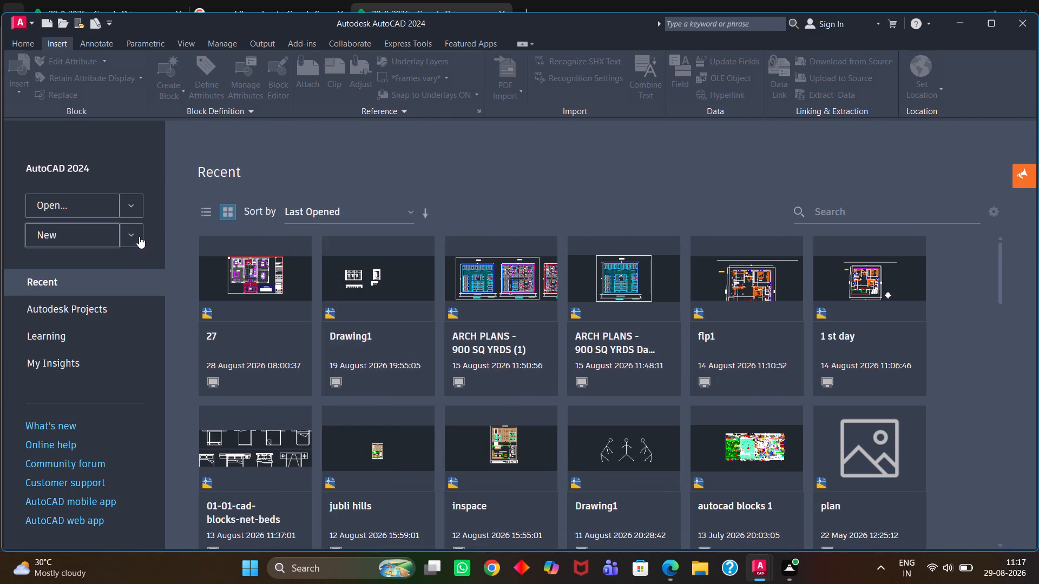
left_click(138, 236)
left_click(86, 233)
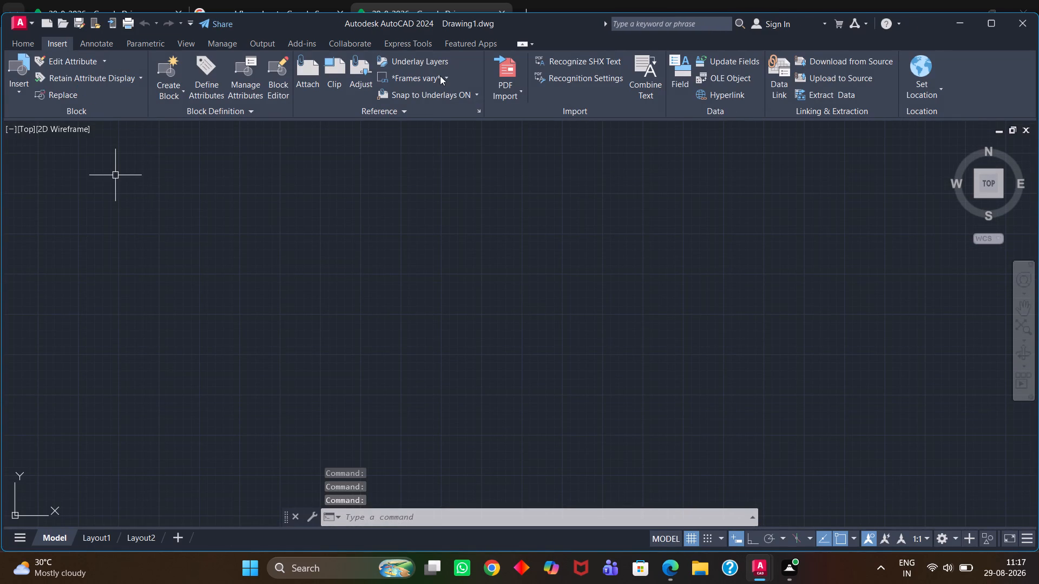
Import page 1 of the PDF 29-8-2026 (1) from OneDrive's New Folder > ruki1, with the default import settings.
left_click(501, 98)
left_click(531, 119)
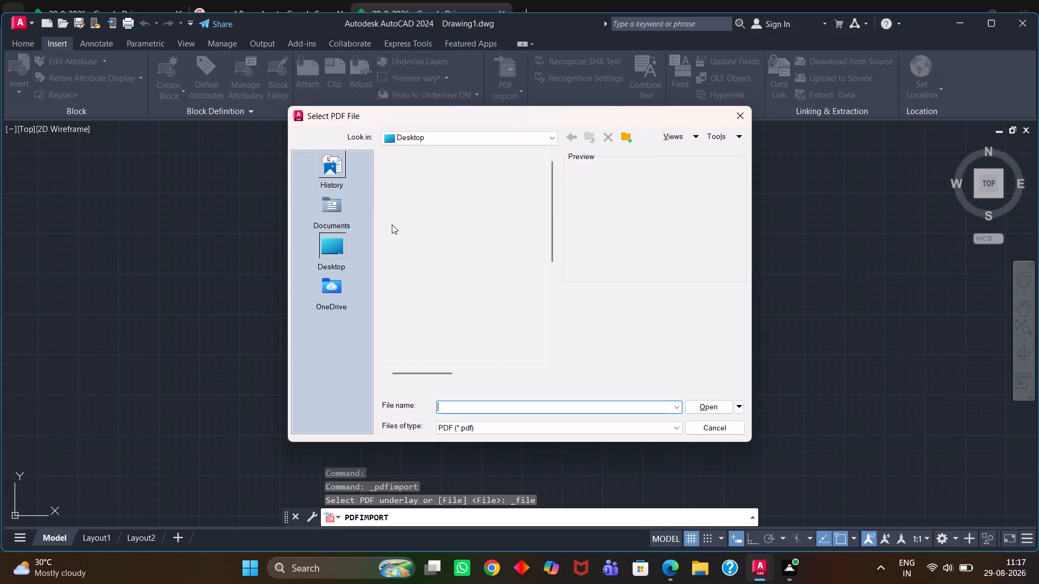
left_click(333, 286)
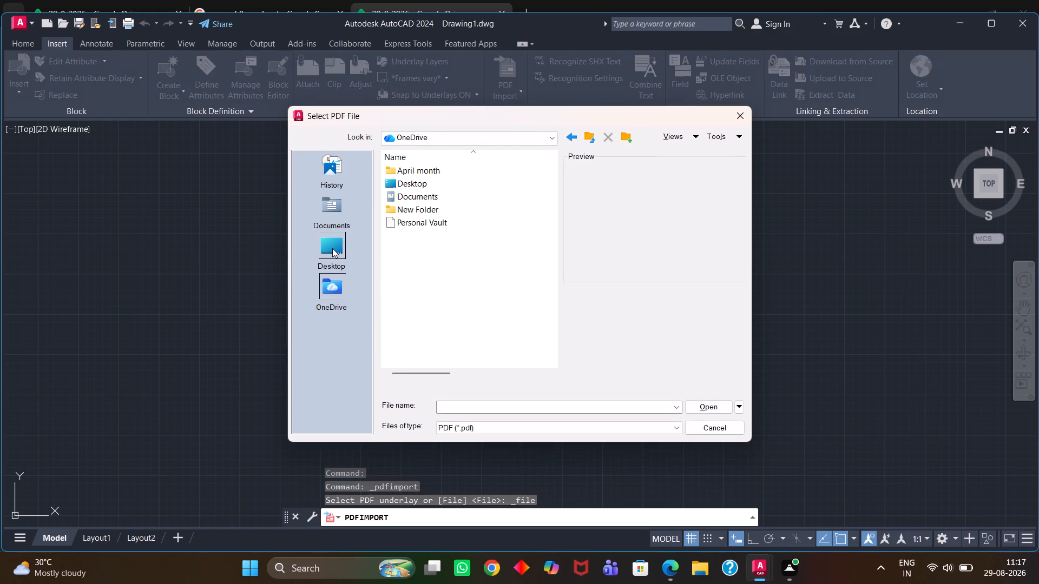
left_click(332, 248)
left_click(329, 291)
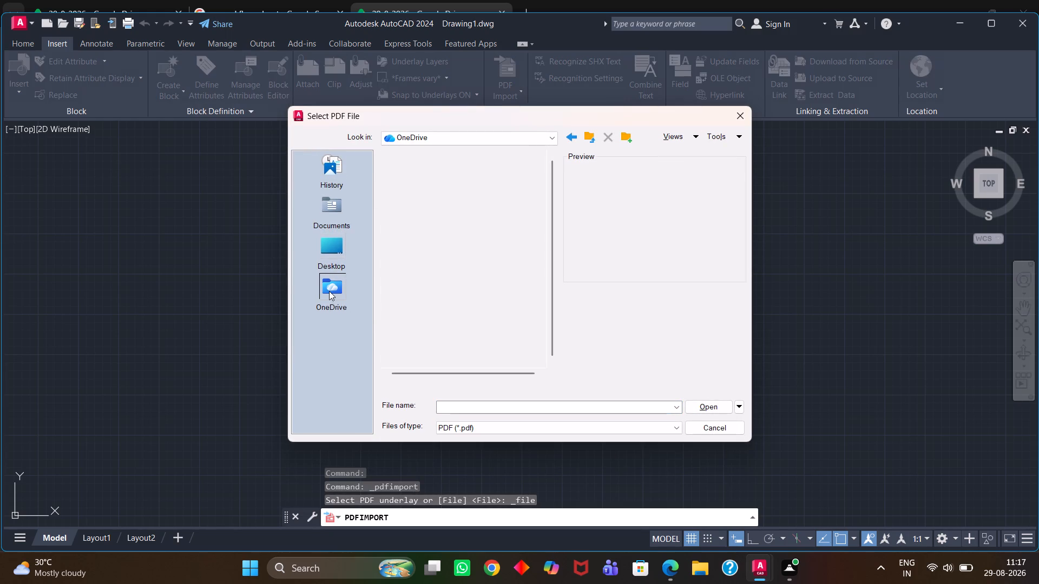
left_click(426, 210)
double_click(426, 210)
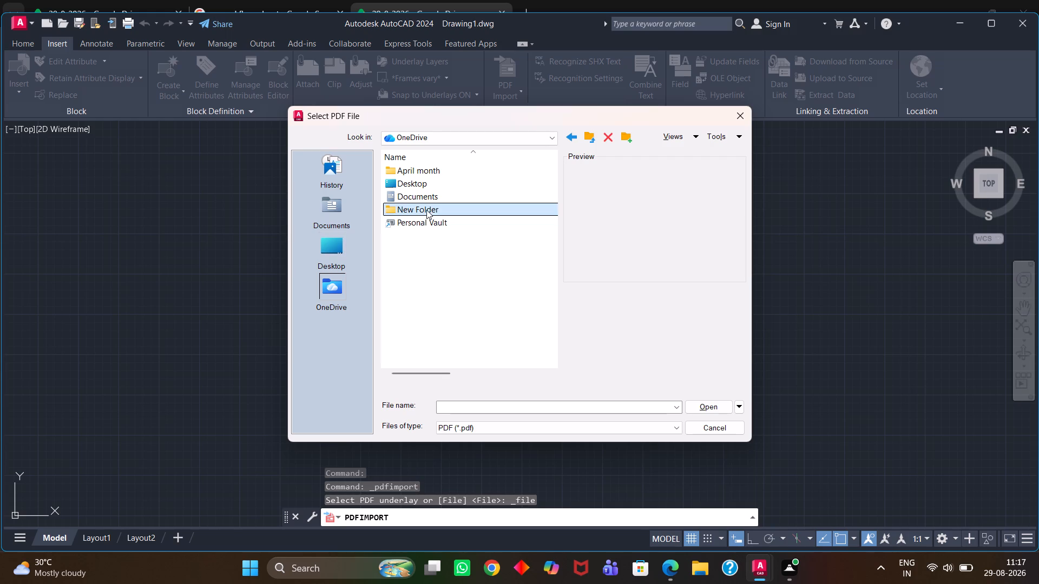
double_click(416, 215)
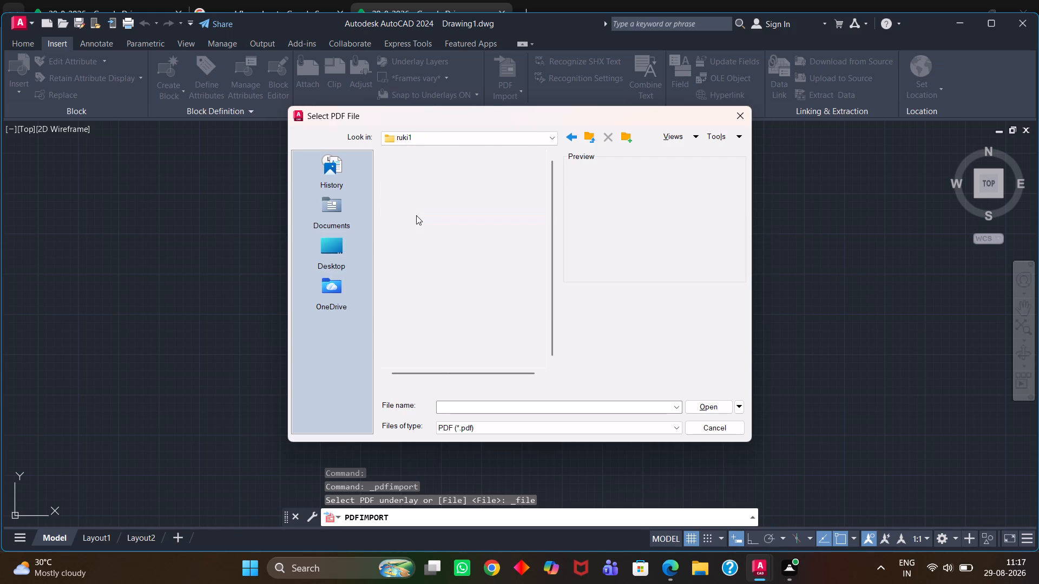
left_click(445, 235)
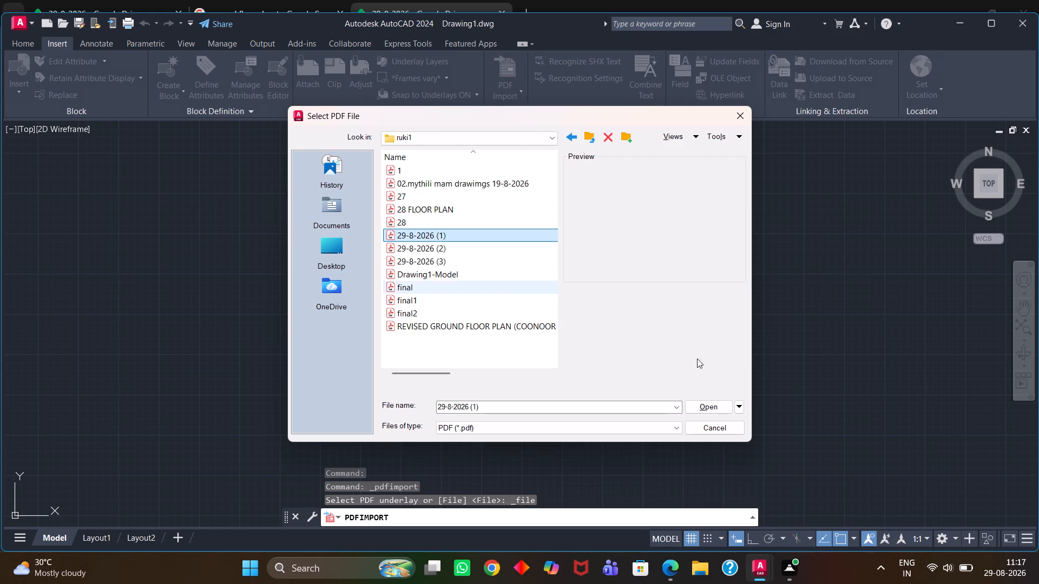
left_click(711, 406)
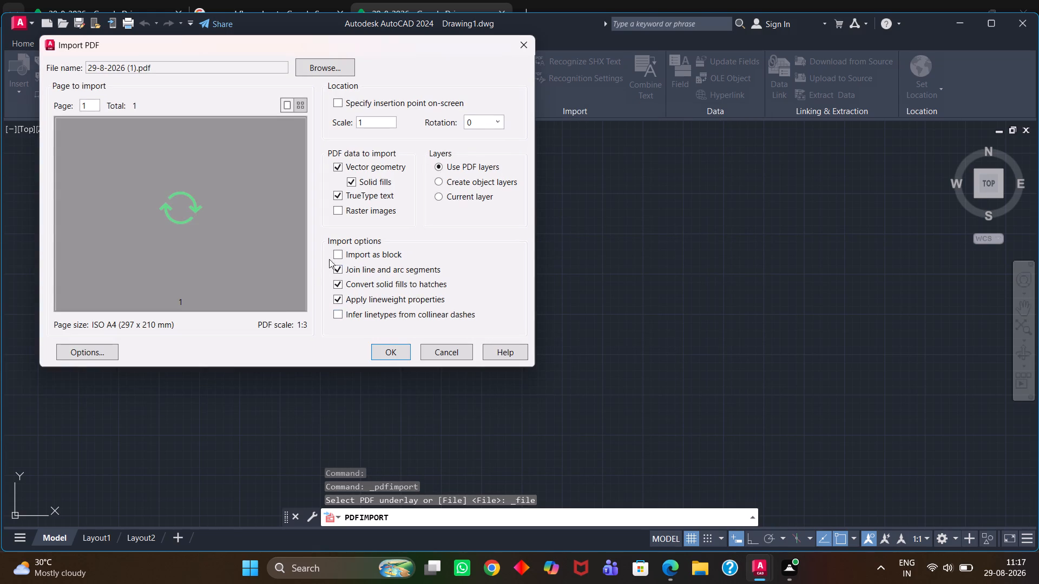
left_click(397, 354)
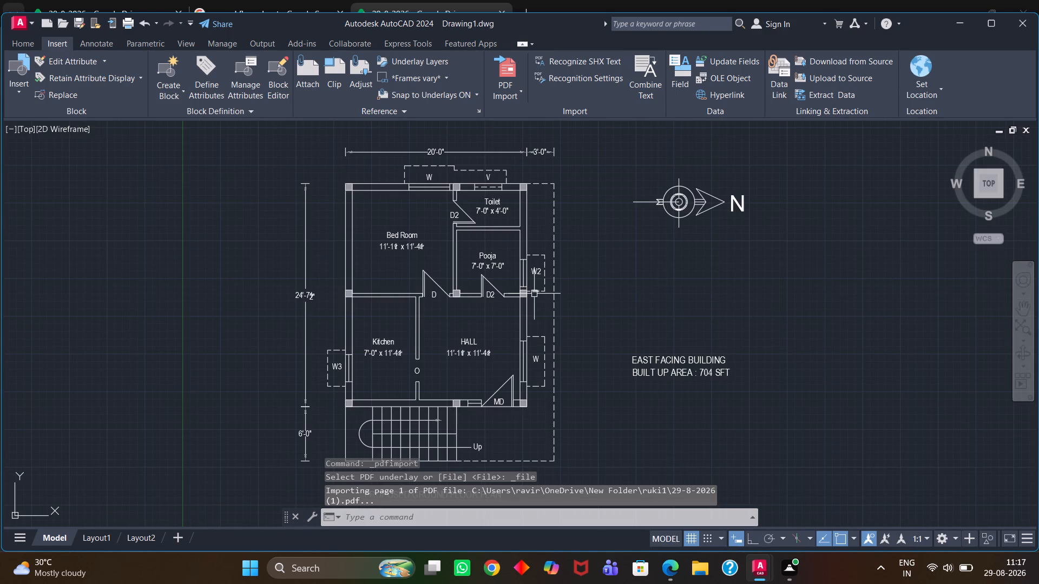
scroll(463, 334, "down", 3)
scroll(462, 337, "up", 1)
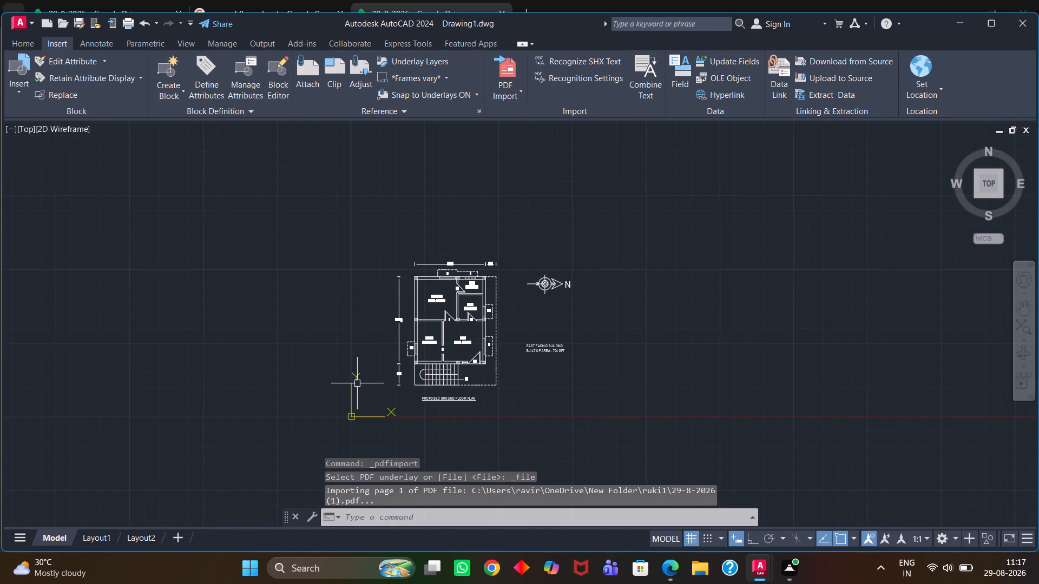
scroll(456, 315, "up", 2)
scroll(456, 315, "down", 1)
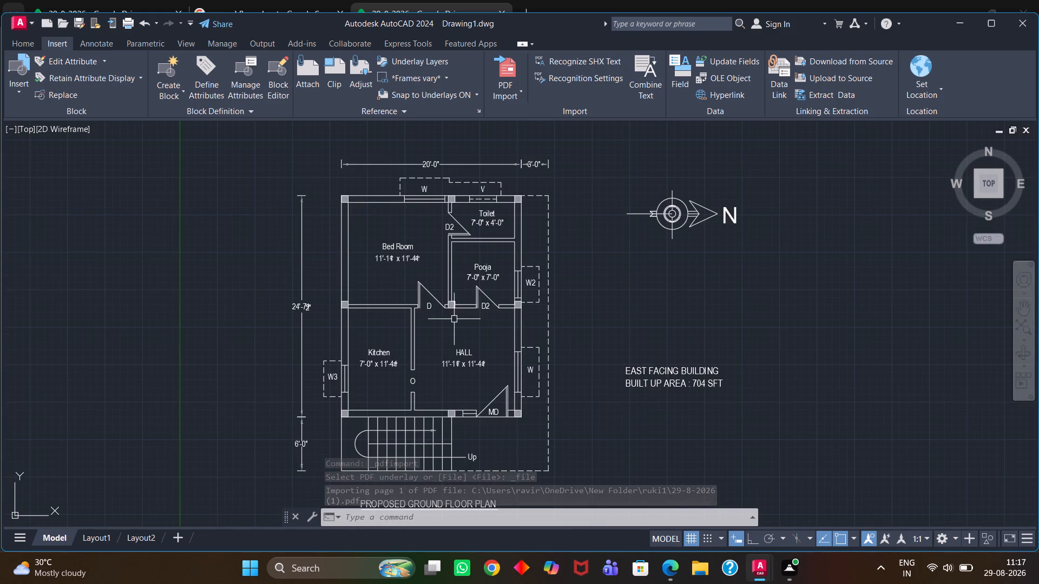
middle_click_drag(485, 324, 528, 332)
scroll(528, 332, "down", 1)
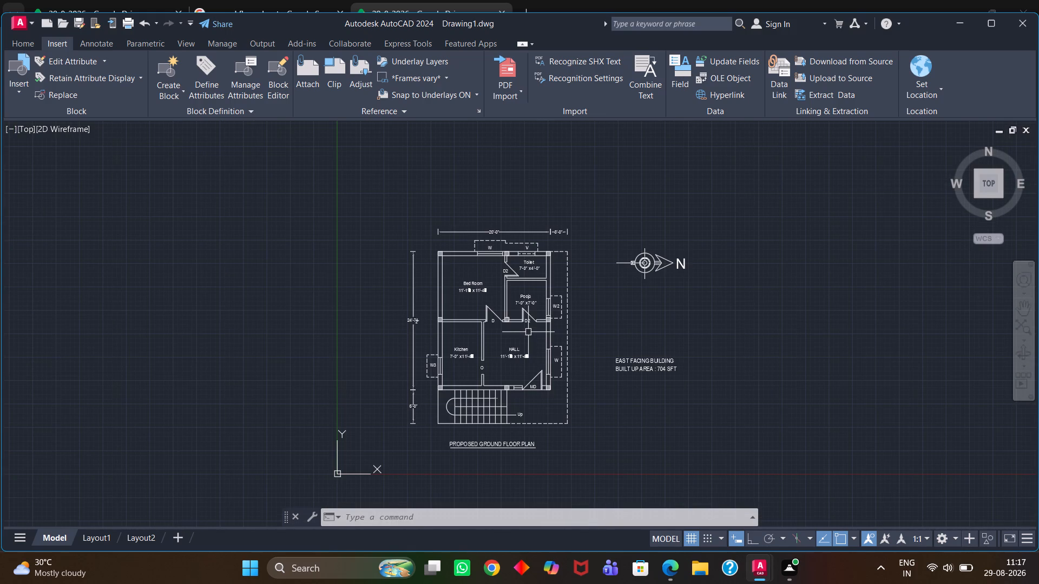
Start saving the drawing and choose OneDrive's New Folder > ruki1 as the destination.
key("ctrl+s")
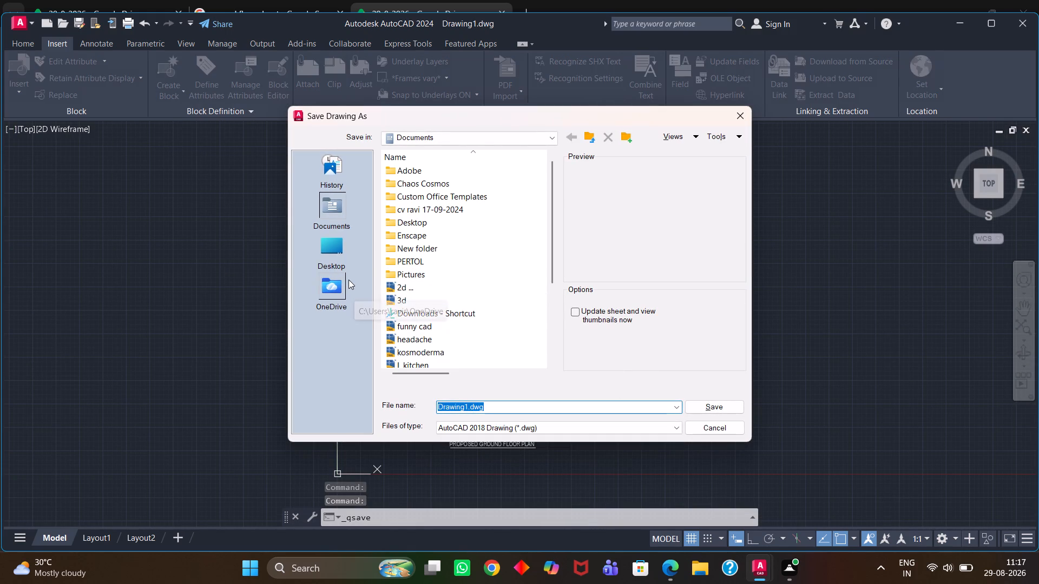
scroll(348, 280, "down", 2)
scroll(444, 270, "down", 7)
scroll(431, 295, "up", 5)
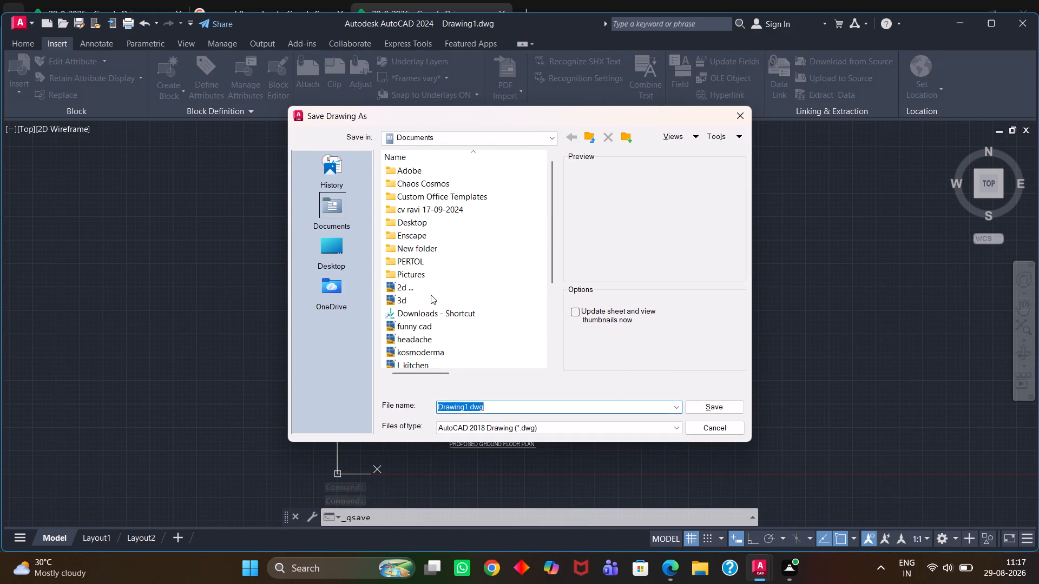
scroll(430, 293, "up", 4)
left_click(347, 250)
left_click(337, 288)
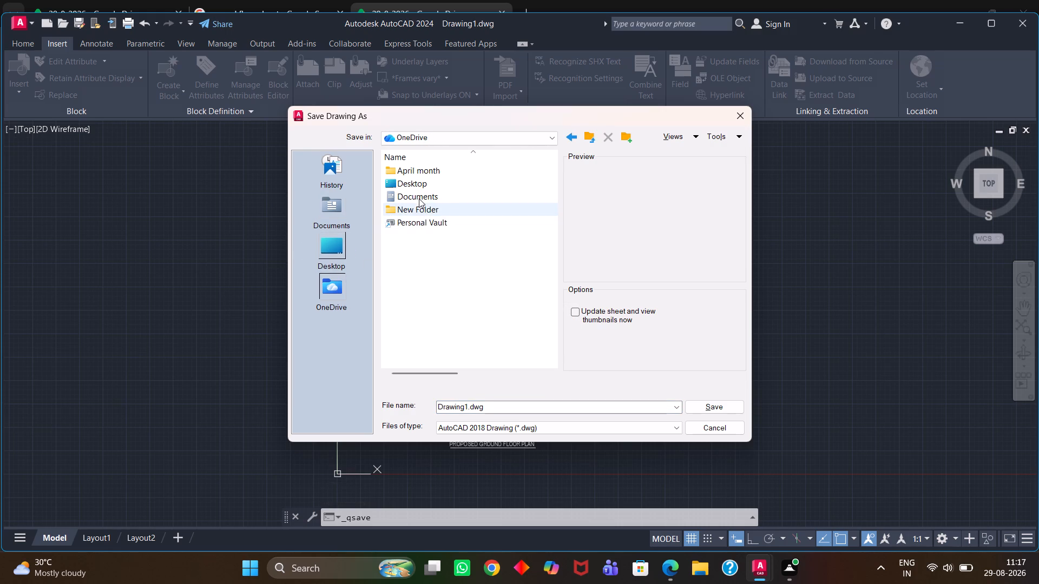
left_click(424, 211)
left_click(424, 211)
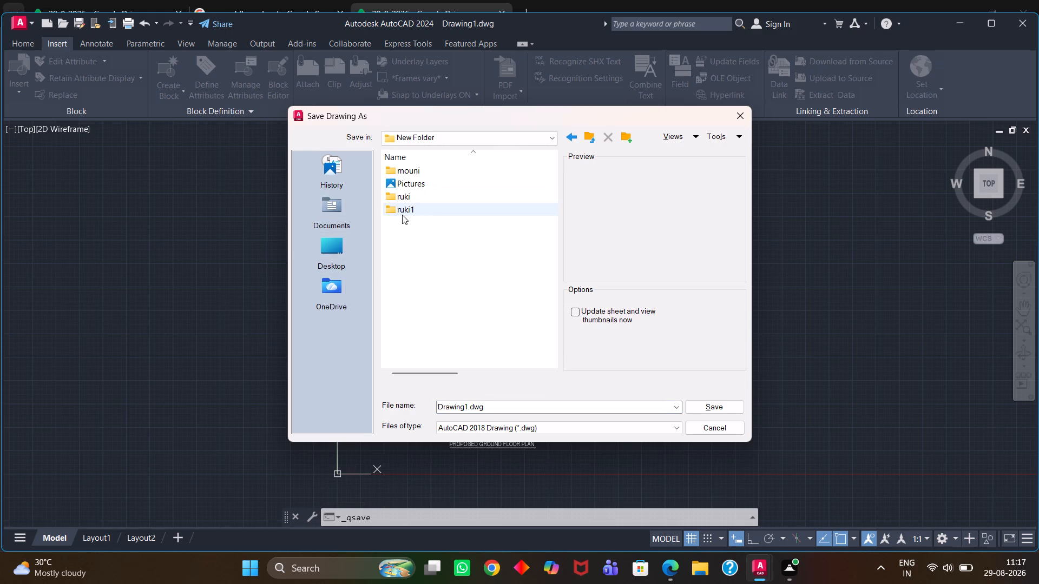
double_click(410, 213)
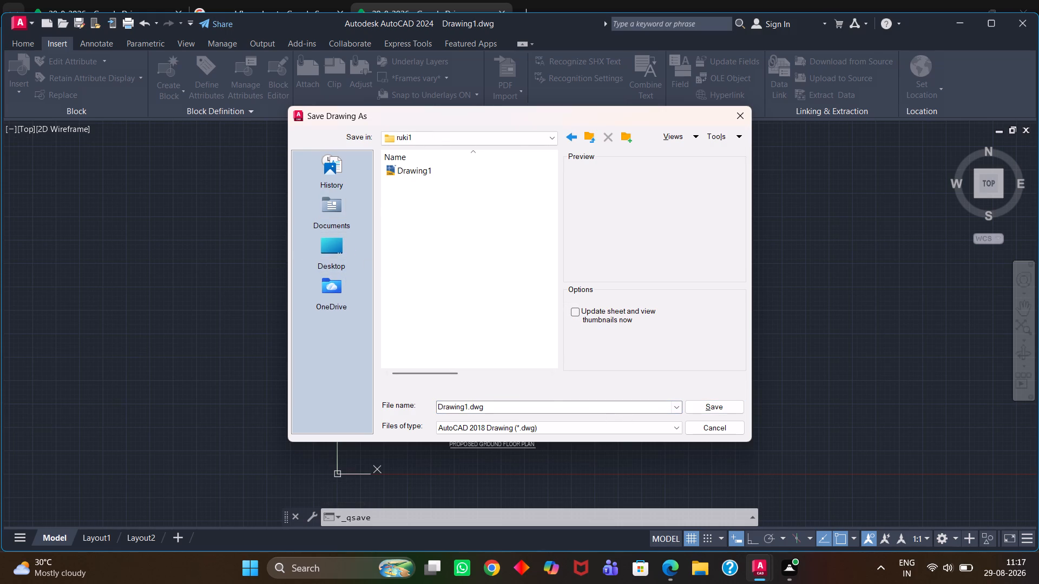
Name the drawing file 29-8-2026(1) and save it as an AutoCAD 2018 drawing.
left_click(497, 404)
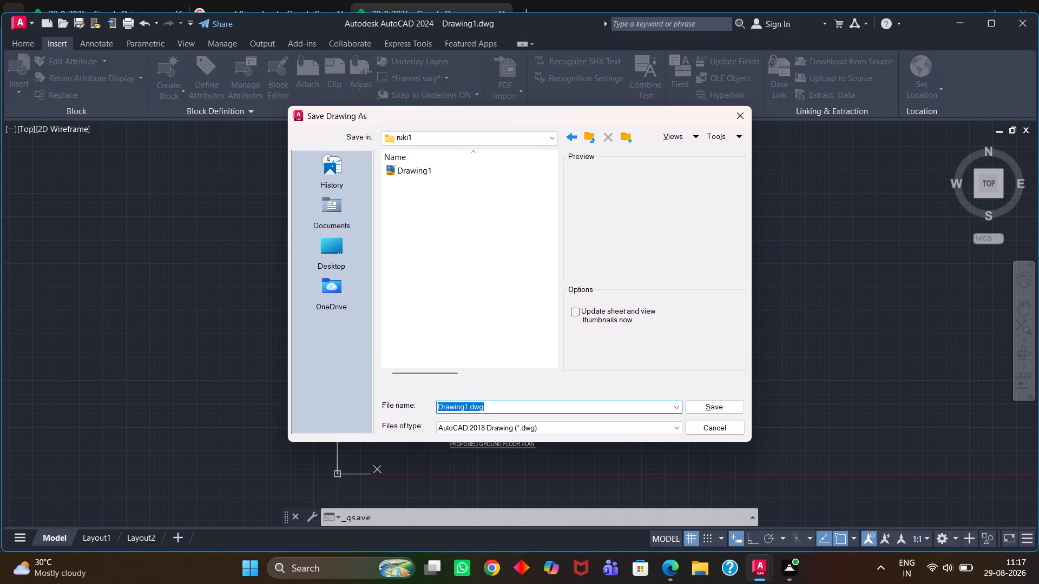
key("BackSpace")
type("29")
key("minus")
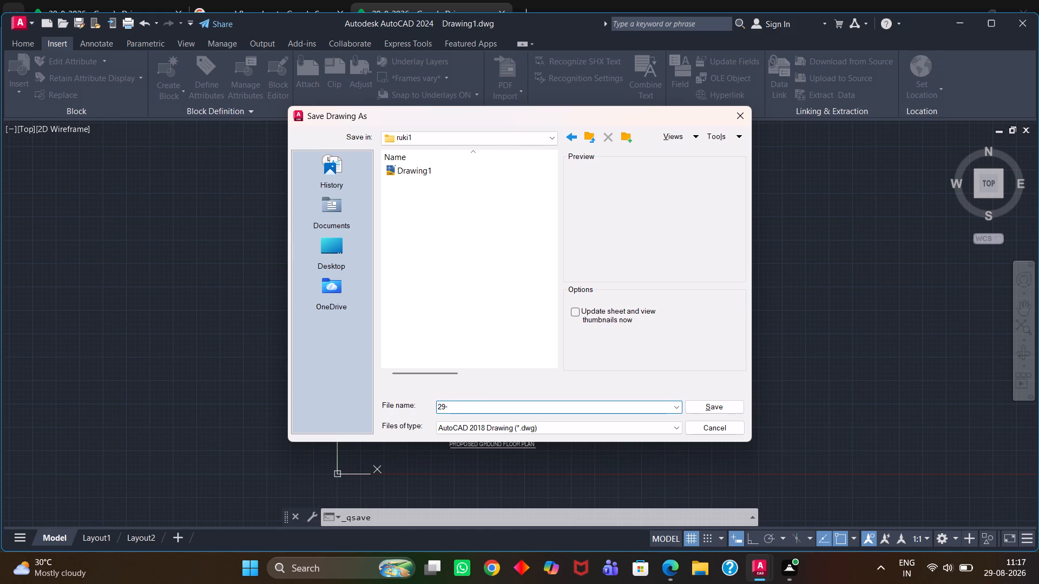
type("8-2026-")
key("BackSpace")
type("91")
key("BackSpace")
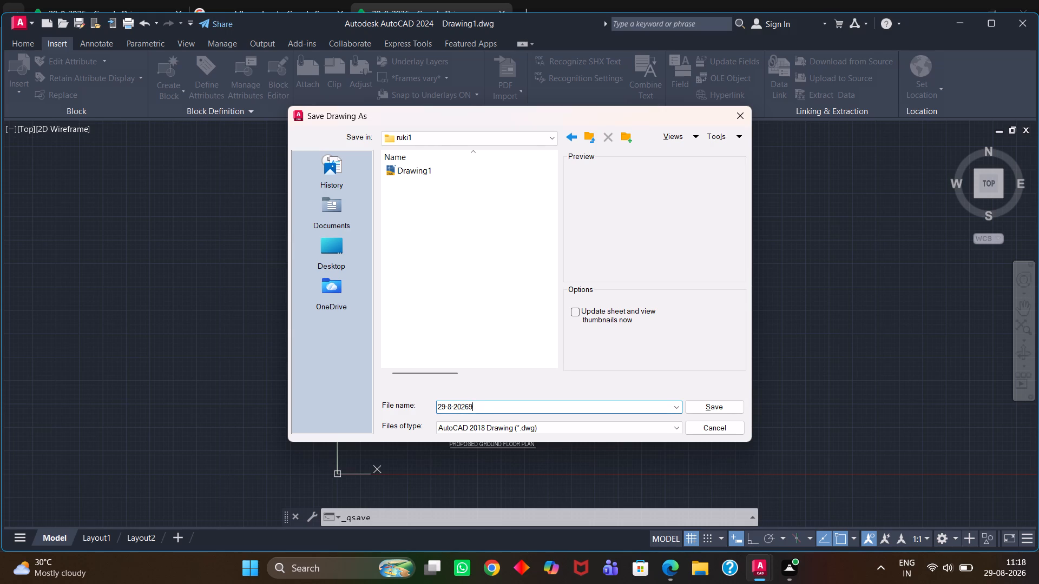
key("BackSpace")
key("shift+parenleft")
key("End")
key("1")
key("shift+parenright")
left_click(721, 407)
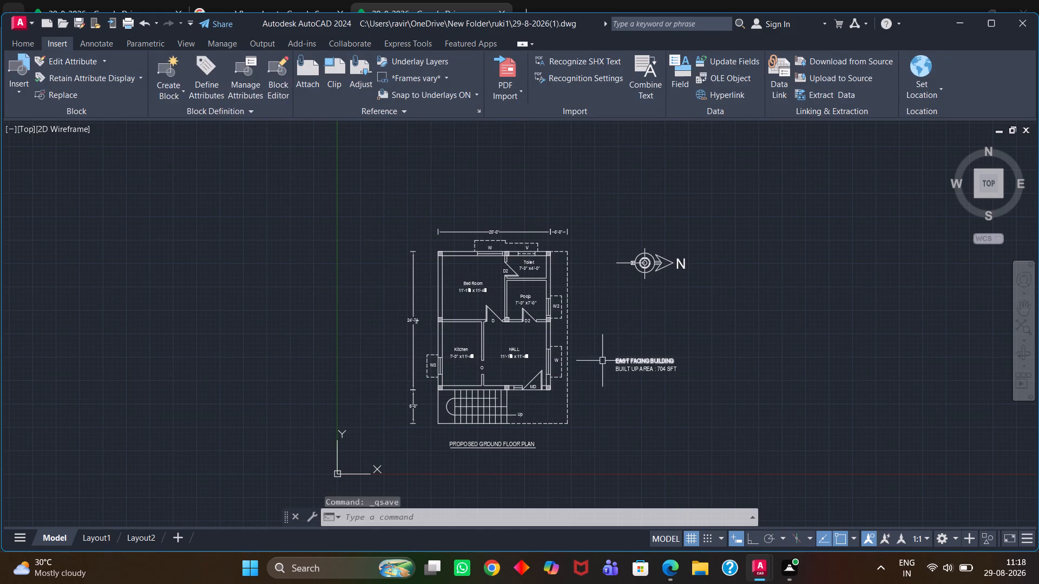
Examine the imported ground floor plan, including its room layout, labels and dimensions.
scroll(519, 393, "up", 2)
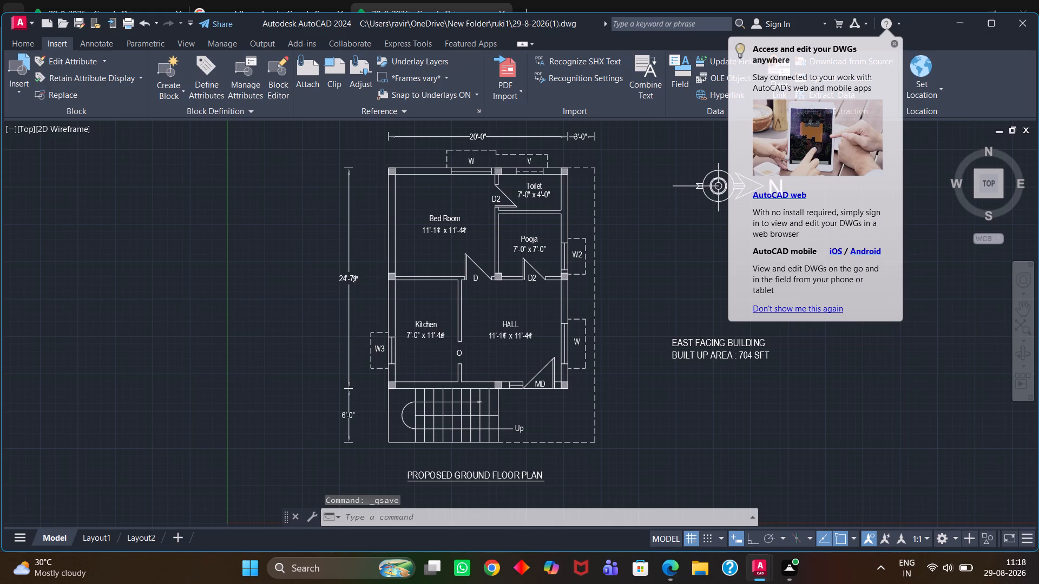
scroll(519, 393, "down", 1)
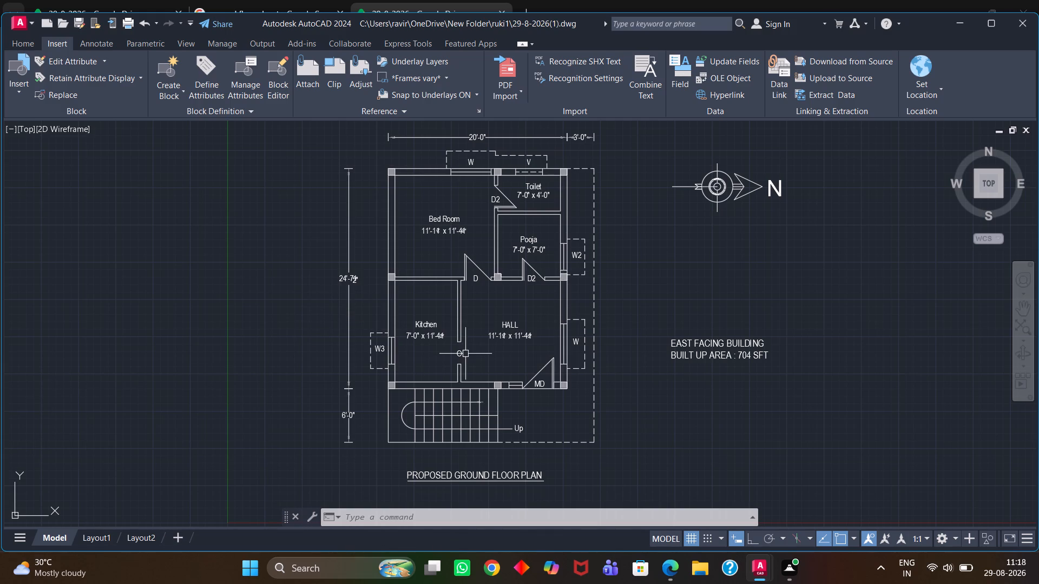
scroll(465, 354, "up", 2)
scroll(465, 354, "down", 1)
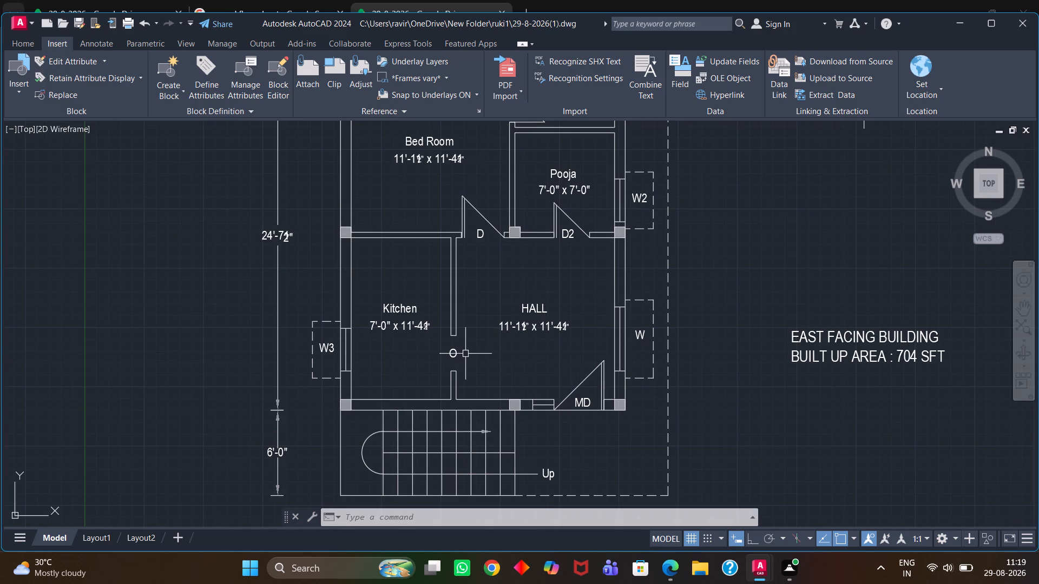
scroll(475, 374, "down", 2)
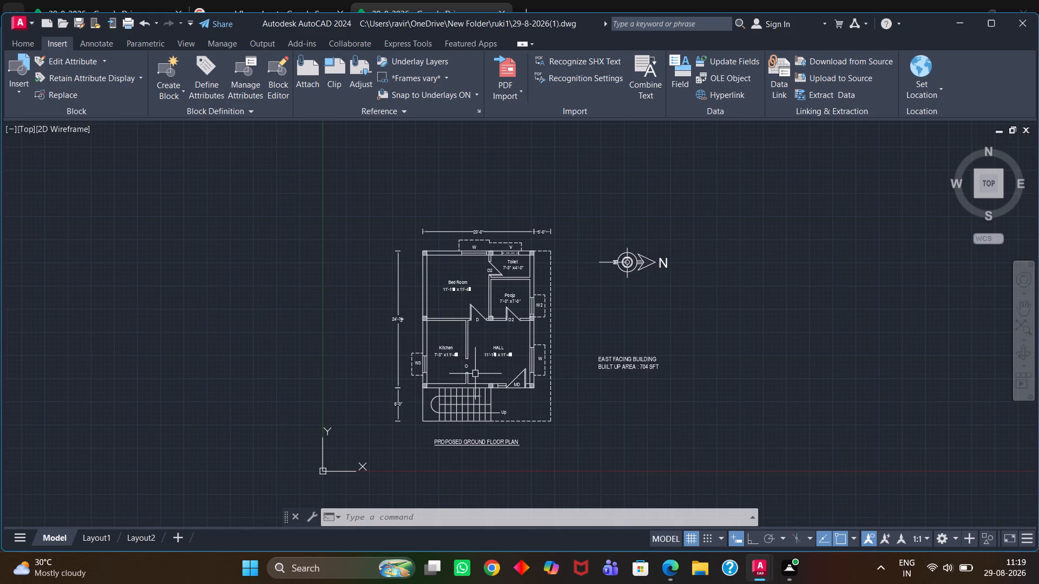
scroll(490, 324, "up", 2)
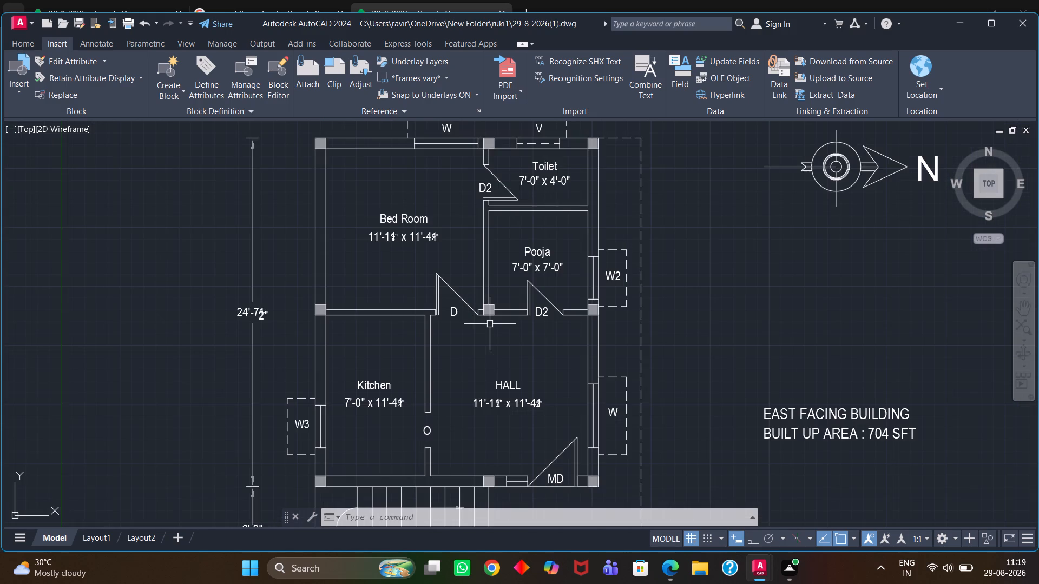
scroll(490, 324, "down", 2)
scroll(503, 366, "up", 1)
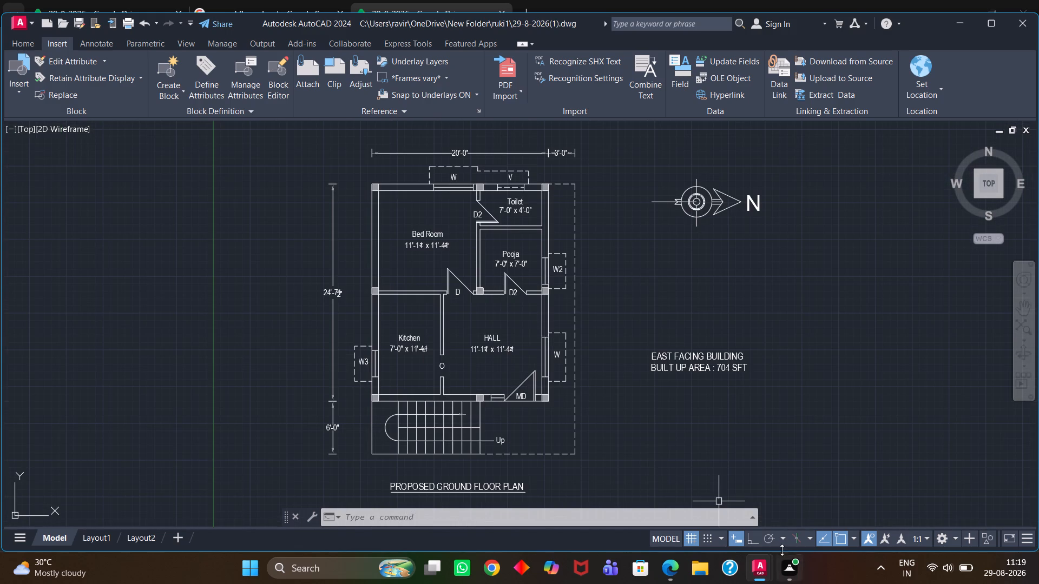
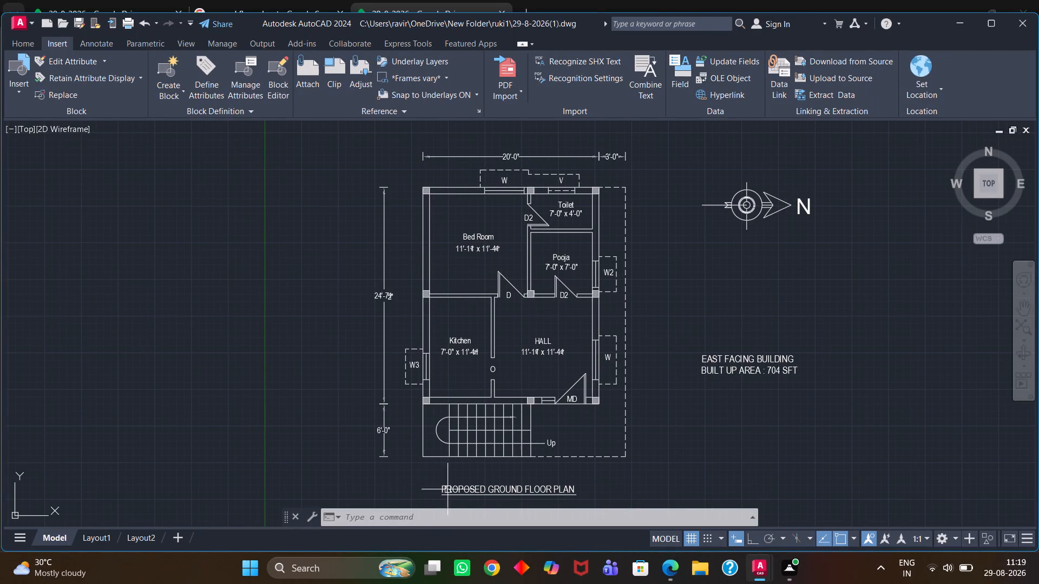
Switch to SketchUp 2023 and create a new model from the Simple template in inches.
left_click(327, 575)
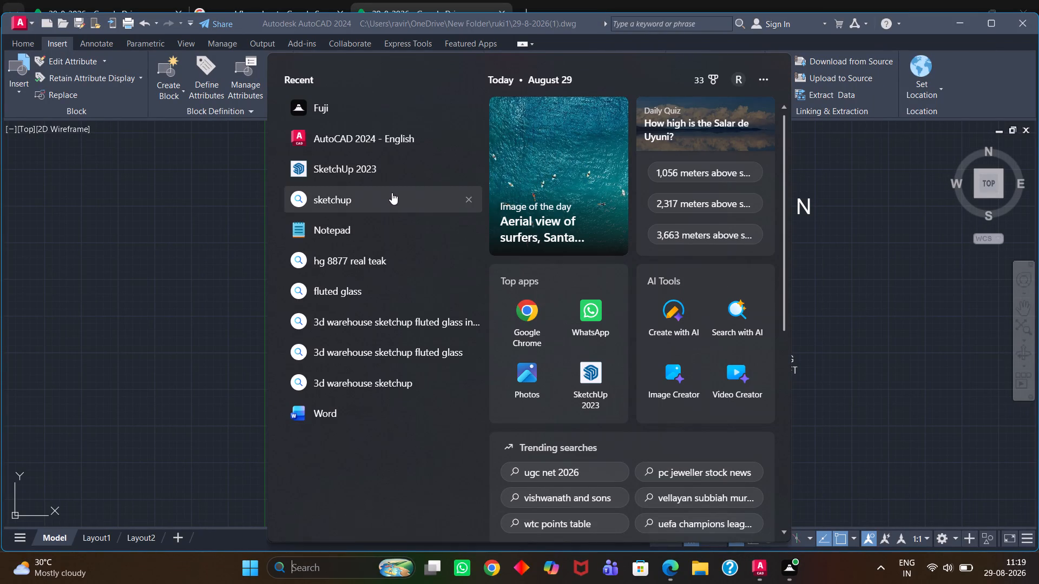
double_click(387, 171)
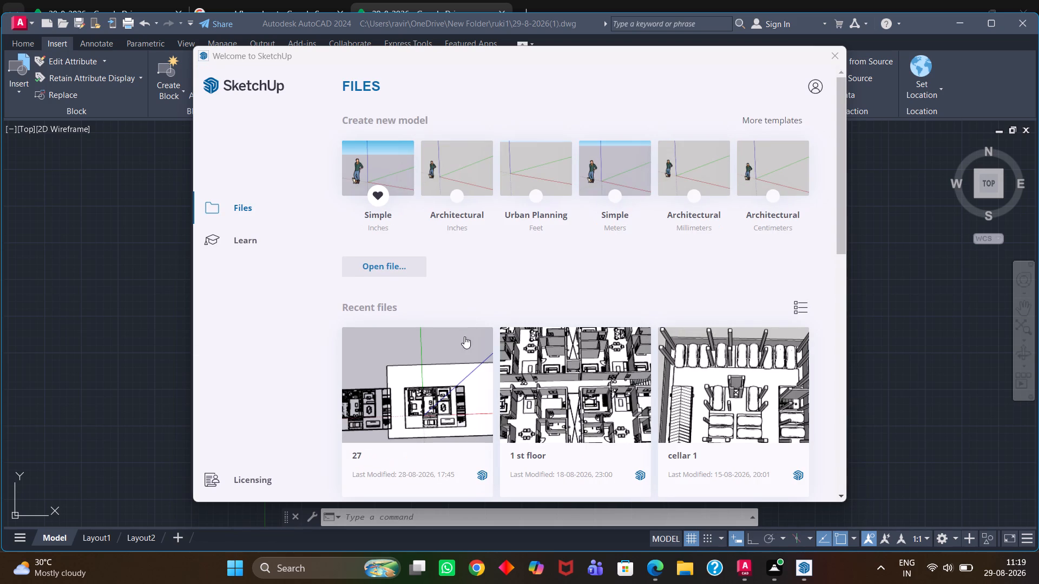
left_click(374, 160)
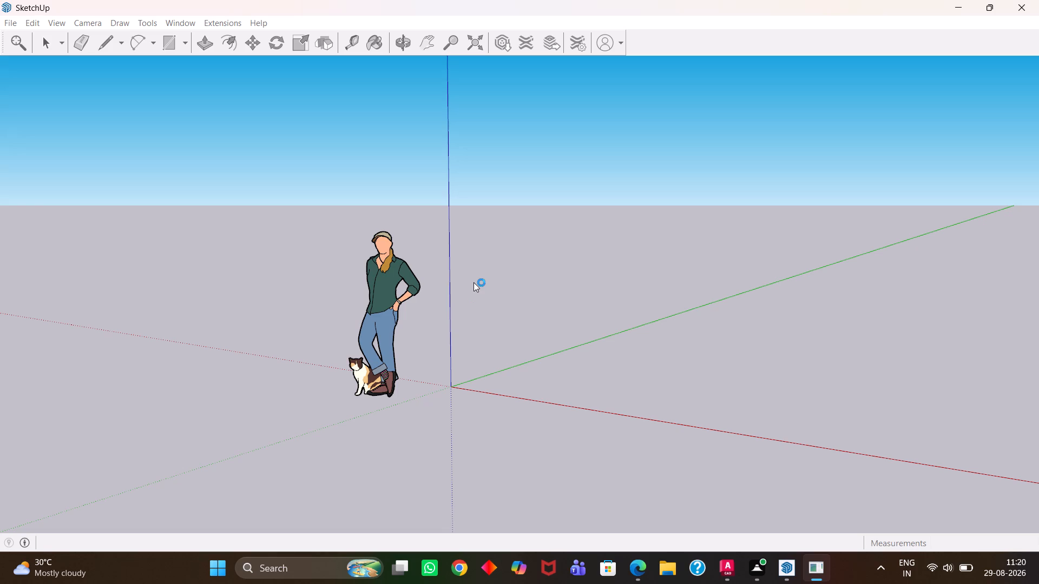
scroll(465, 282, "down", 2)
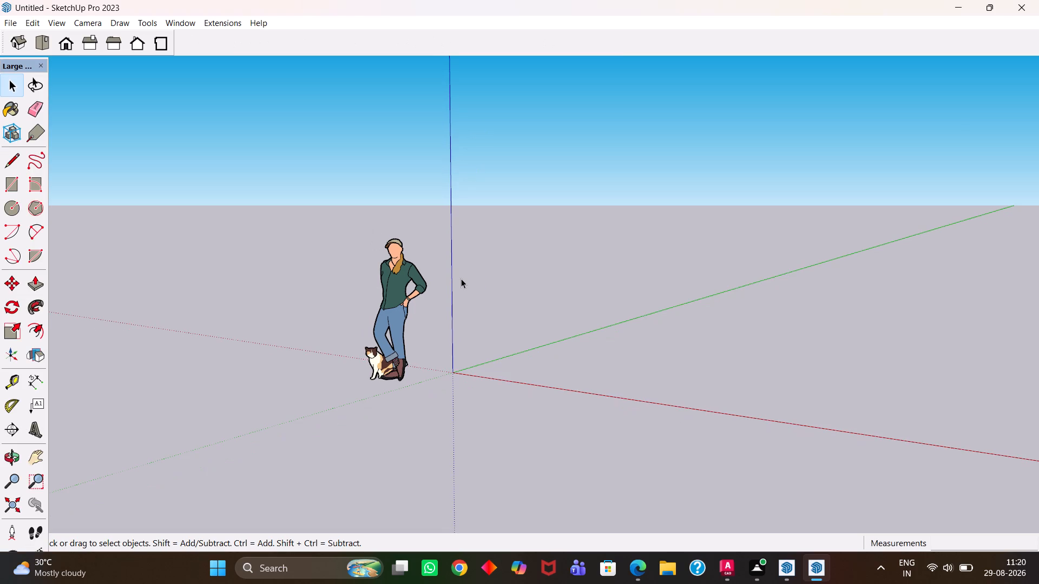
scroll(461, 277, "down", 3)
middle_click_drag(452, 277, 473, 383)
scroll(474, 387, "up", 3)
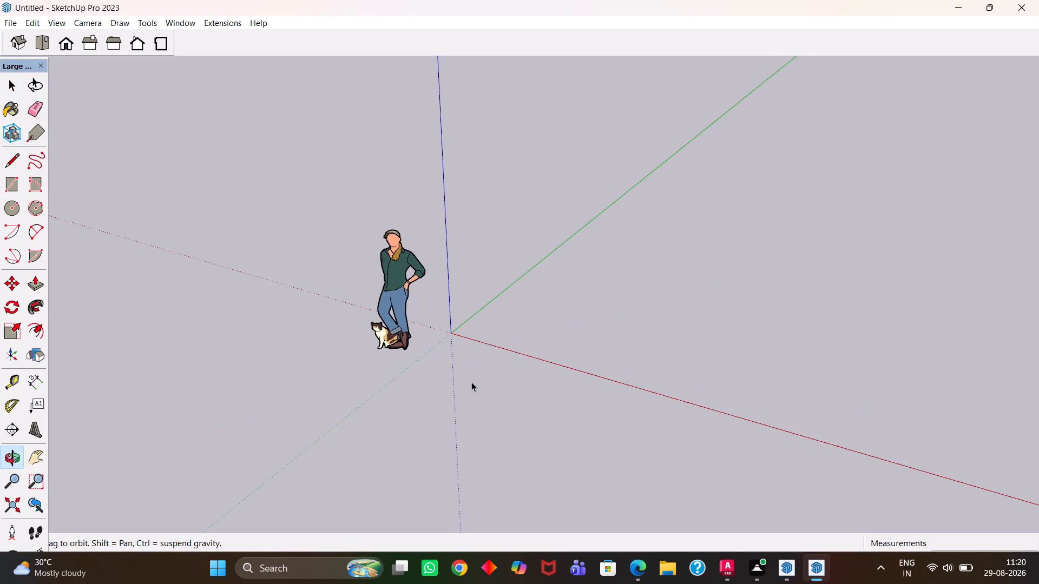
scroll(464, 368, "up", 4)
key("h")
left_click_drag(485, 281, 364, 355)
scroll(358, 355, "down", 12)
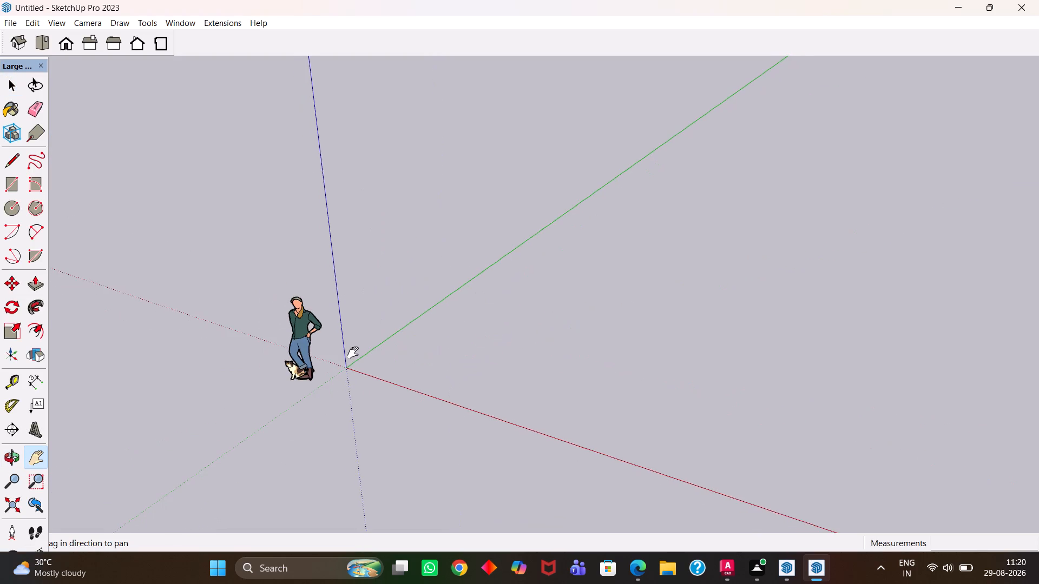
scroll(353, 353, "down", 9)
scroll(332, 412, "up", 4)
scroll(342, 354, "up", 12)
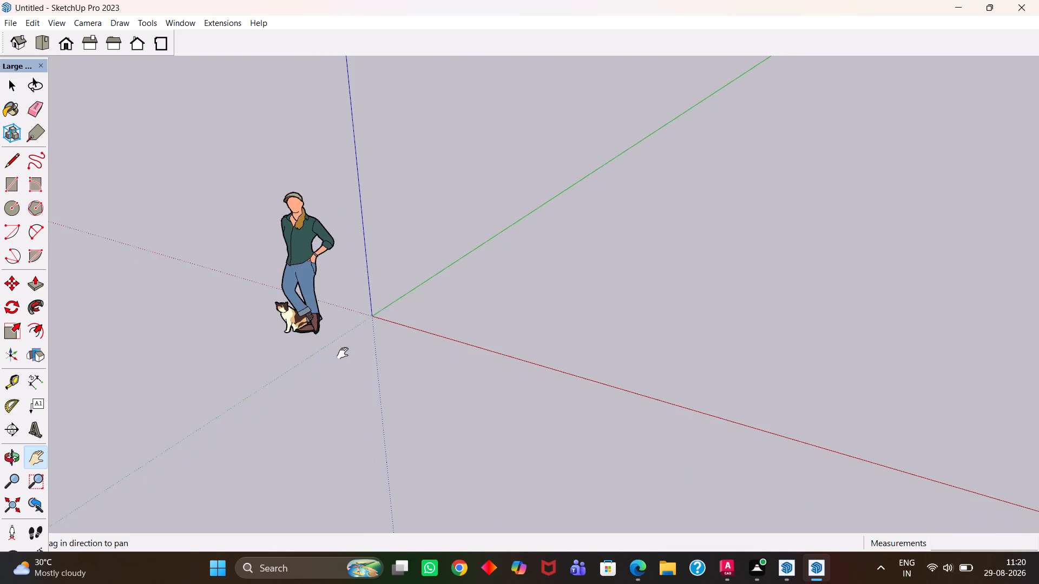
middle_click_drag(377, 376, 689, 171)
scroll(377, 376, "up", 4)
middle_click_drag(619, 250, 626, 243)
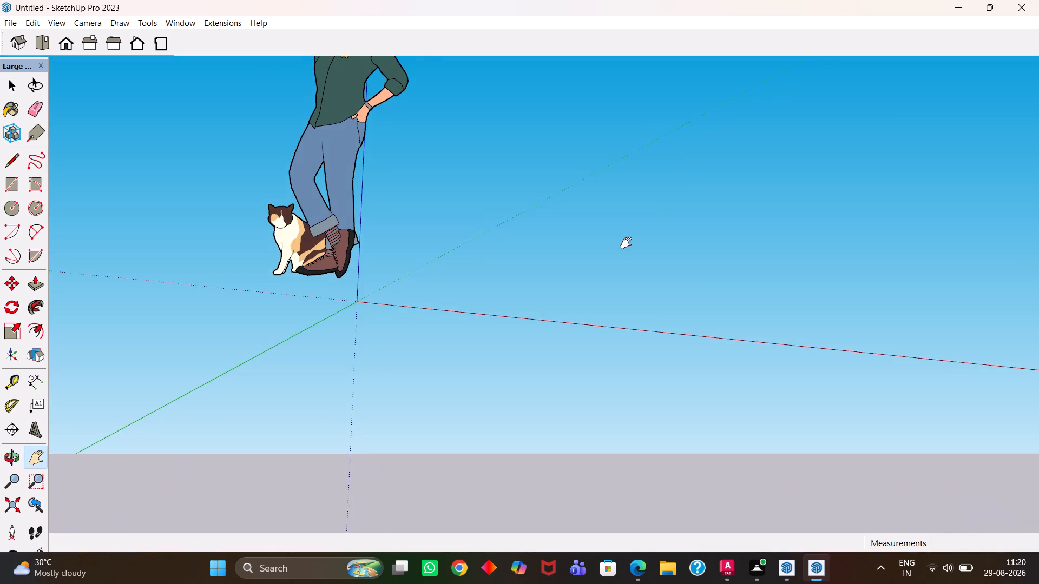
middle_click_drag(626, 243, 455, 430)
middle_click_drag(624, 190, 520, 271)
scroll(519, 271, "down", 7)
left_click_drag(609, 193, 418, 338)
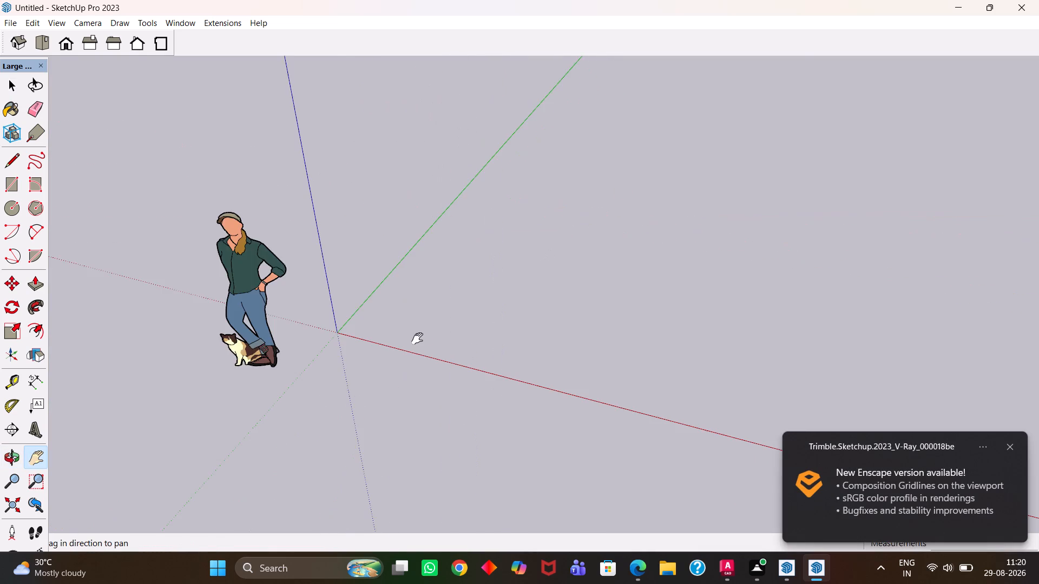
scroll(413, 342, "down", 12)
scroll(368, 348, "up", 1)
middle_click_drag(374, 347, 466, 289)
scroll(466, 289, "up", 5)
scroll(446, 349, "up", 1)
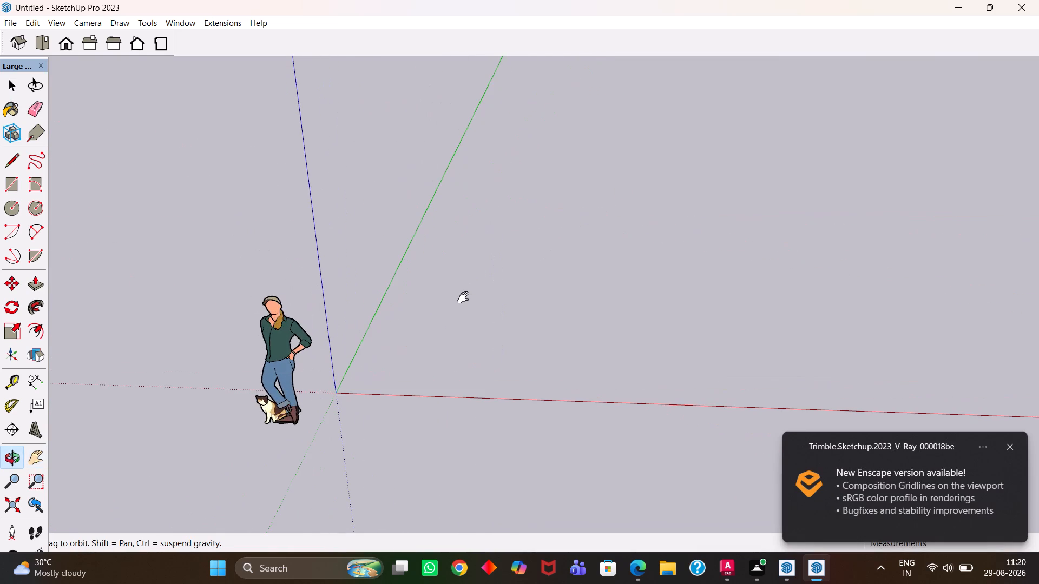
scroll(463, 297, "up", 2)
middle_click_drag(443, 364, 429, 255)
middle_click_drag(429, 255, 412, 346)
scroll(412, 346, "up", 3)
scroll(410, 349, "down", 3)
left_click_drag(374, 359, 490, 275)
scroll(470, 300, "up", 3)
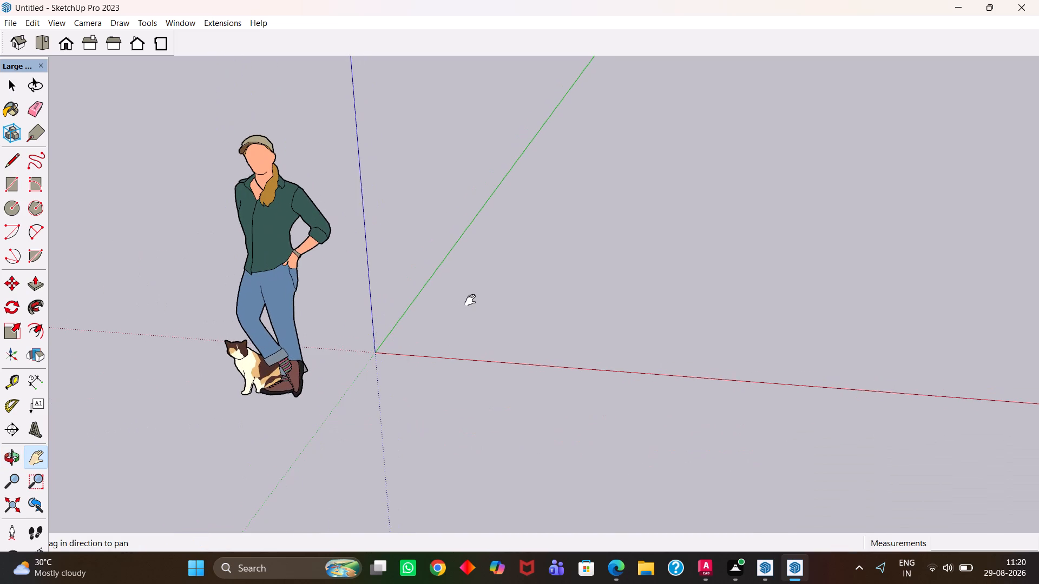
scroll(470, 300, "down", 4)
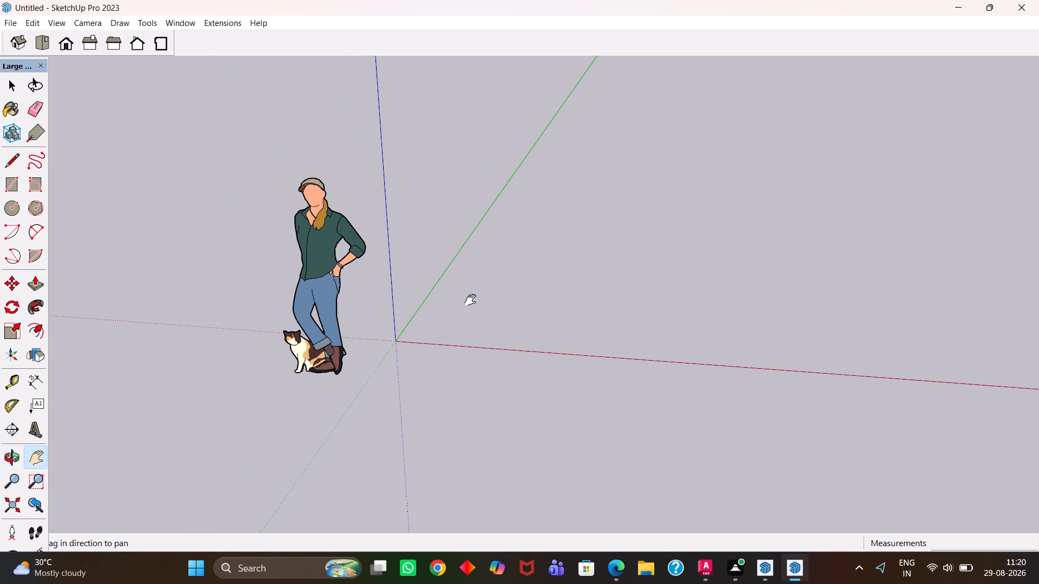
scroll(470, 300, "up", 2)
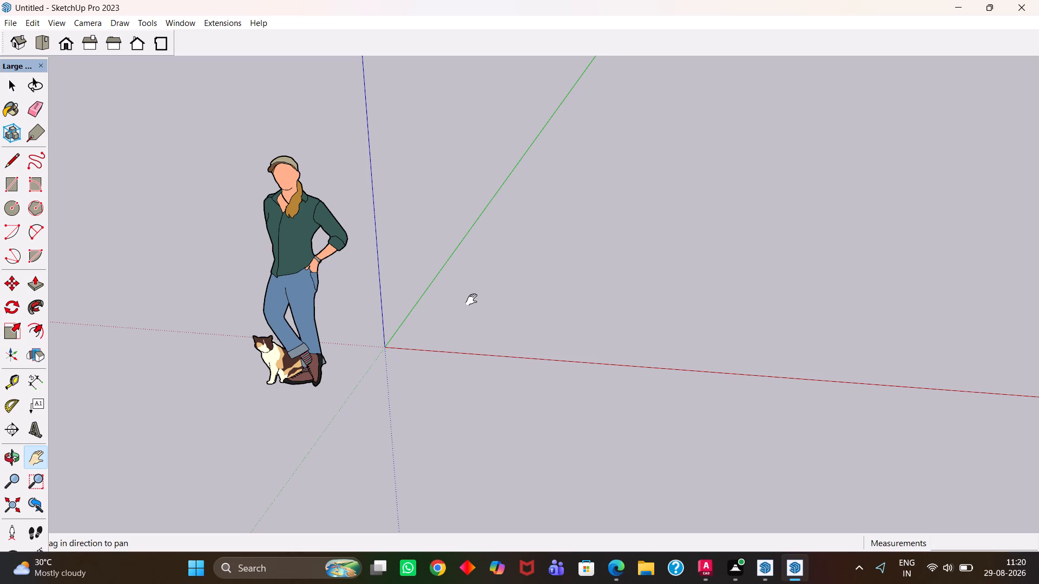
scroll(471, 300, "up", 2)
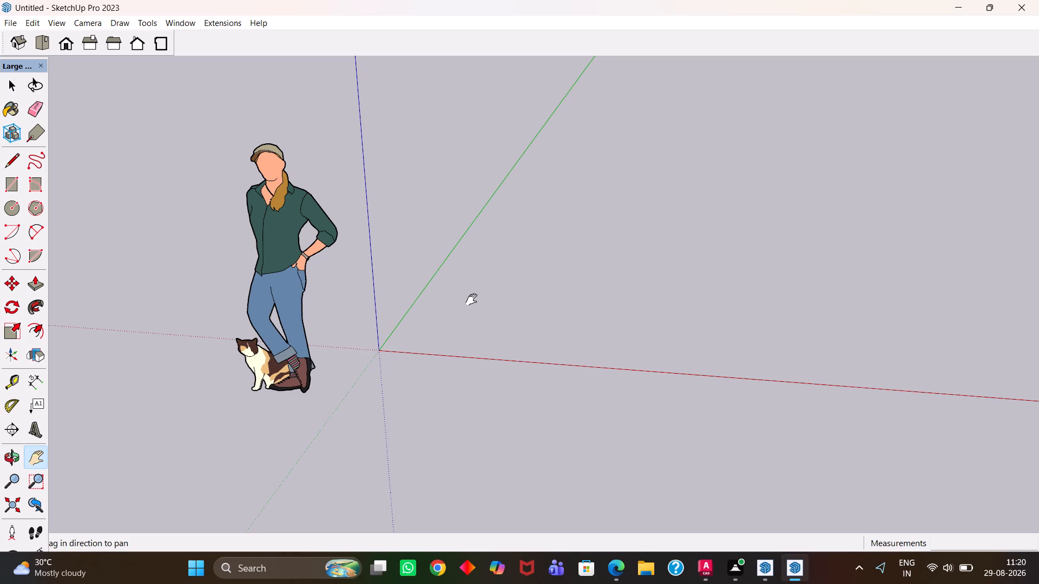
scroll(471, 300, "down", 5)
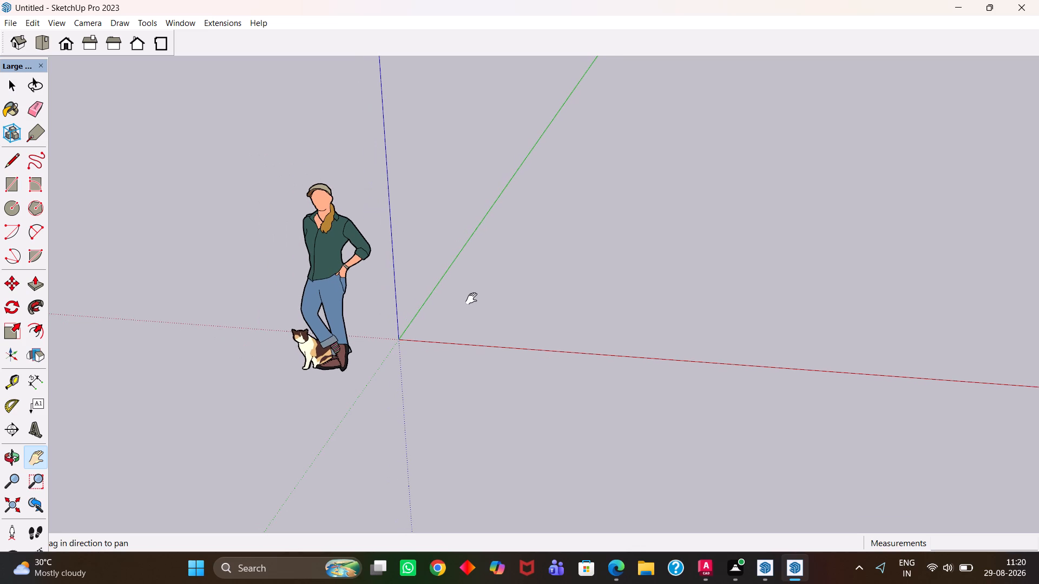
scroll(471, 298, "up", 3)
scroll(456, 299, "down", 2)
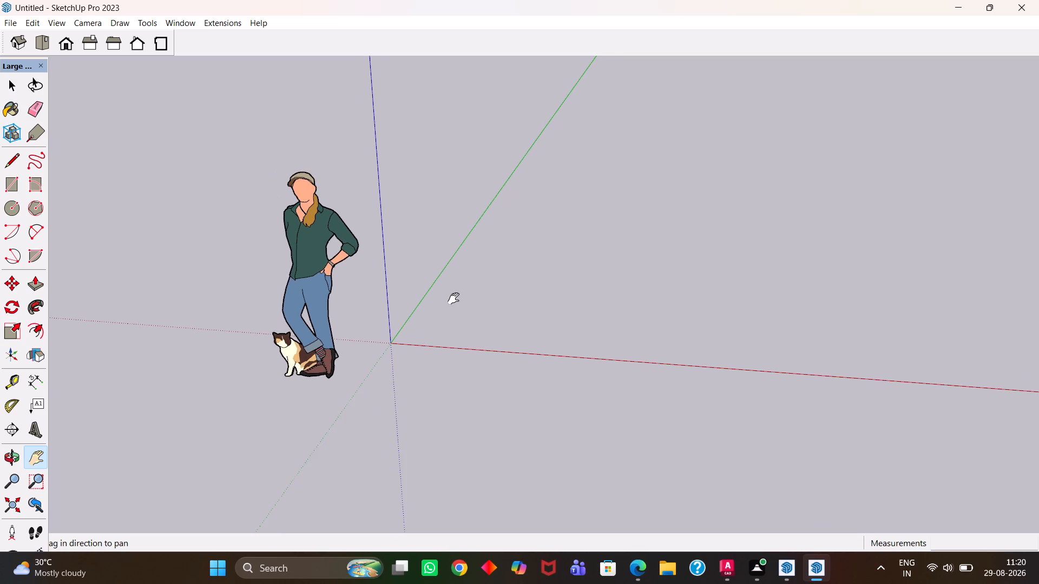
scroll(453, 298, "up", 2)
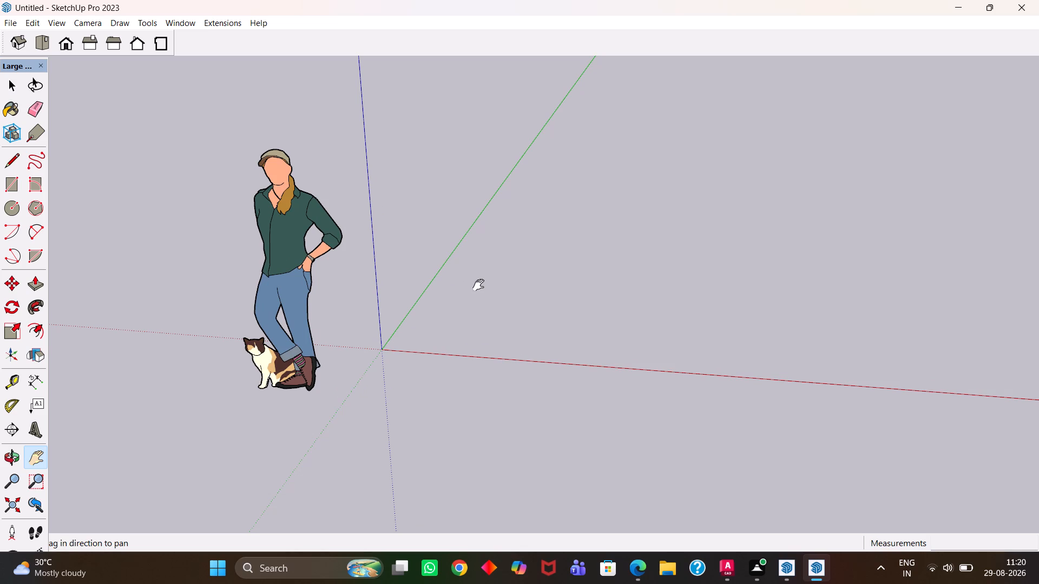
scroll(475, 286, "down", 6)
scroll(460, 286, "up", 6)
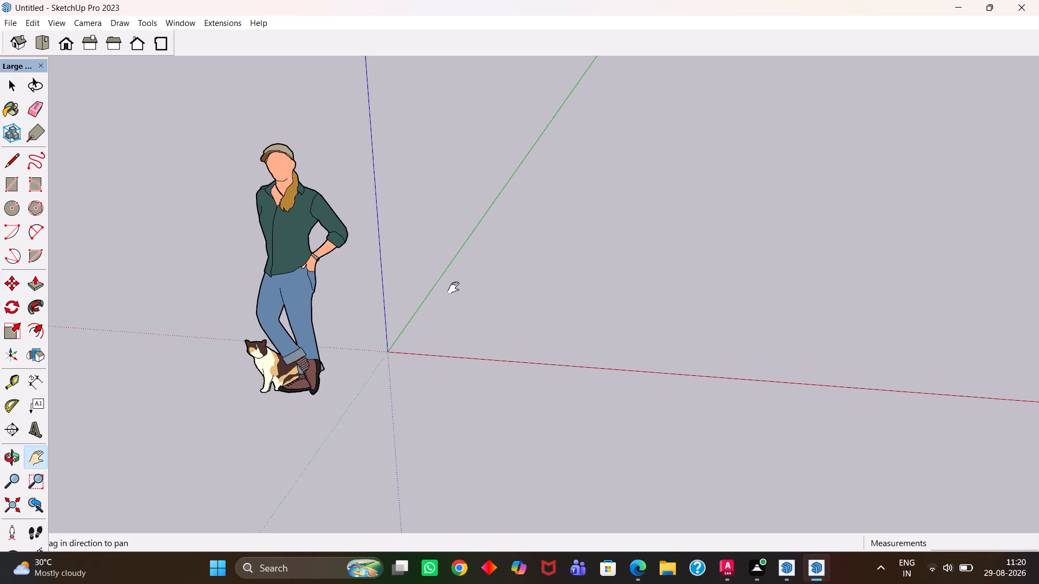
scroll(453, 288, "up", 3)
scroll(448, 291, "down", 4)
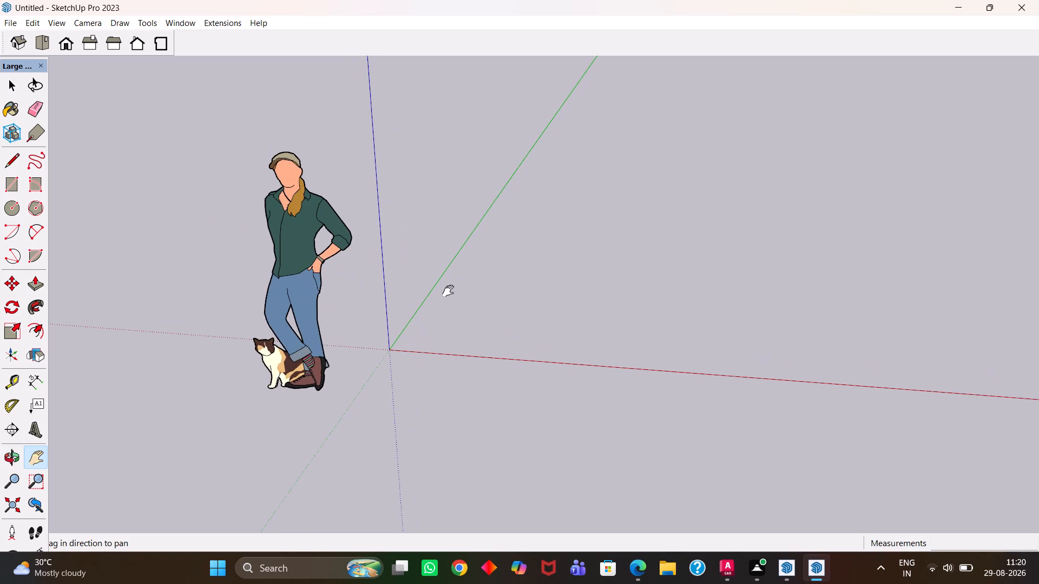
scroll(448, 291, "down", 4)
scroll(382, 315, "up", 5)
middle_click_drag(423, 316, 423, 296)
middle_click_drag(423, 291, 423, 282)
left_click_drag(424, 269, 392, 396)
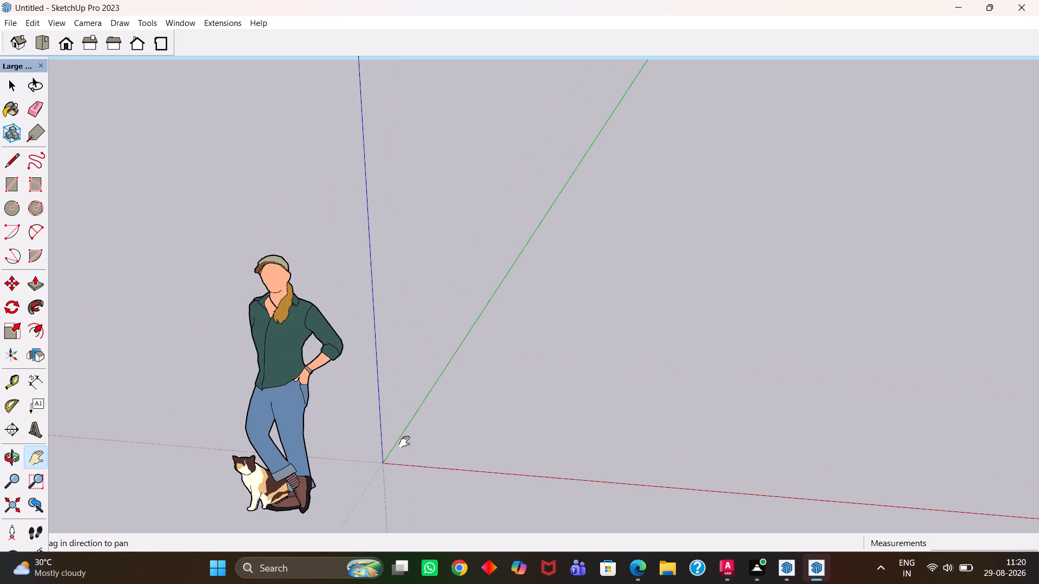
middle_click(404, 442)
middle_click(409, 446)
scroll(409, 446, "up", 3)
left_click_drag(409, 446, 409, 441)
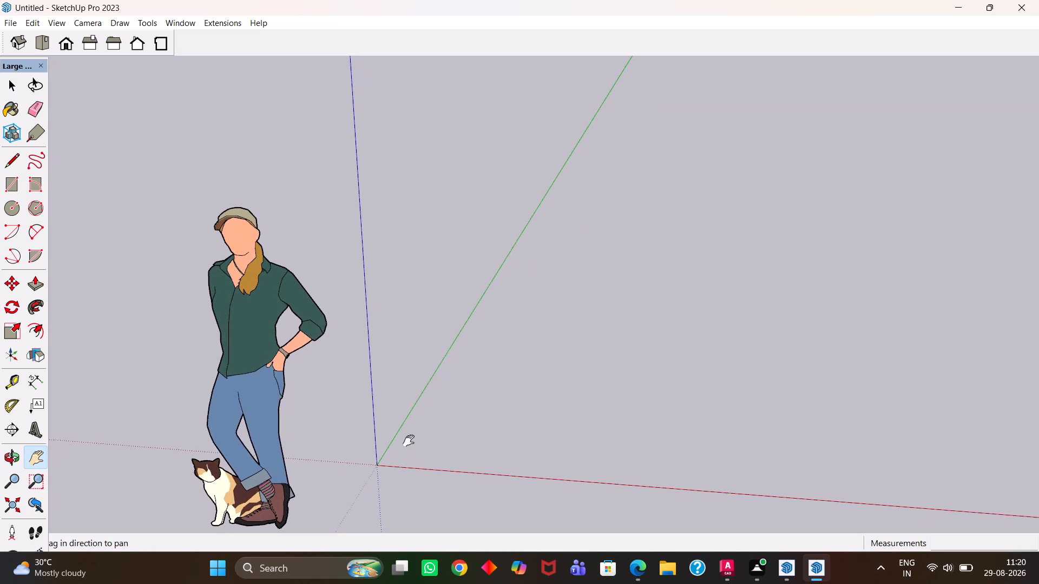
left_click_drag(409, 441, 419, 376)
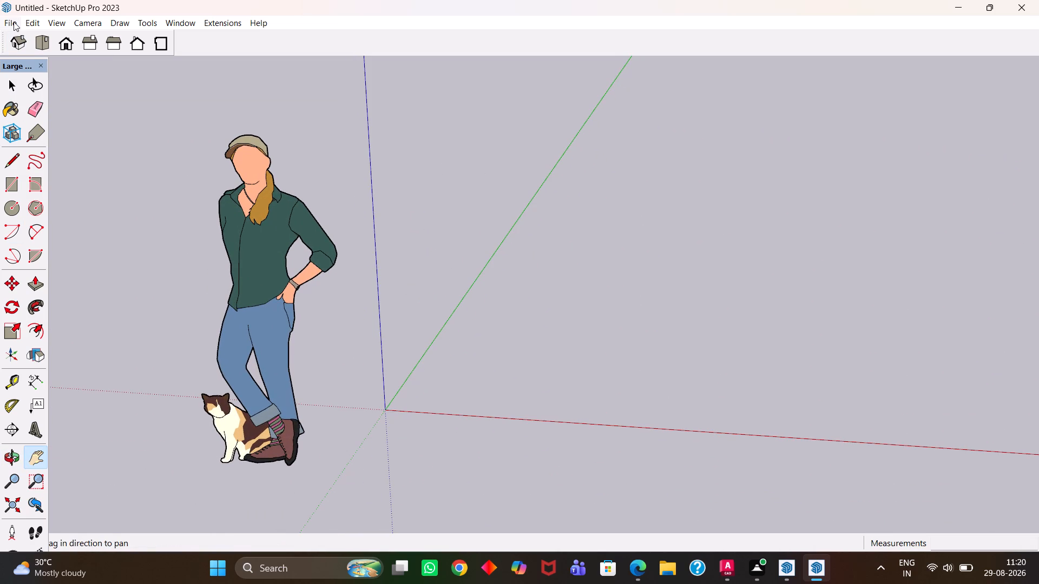
Set the model units' display precision to 1/2" for length, 1/2 in² for area and 1/2 in³ for volume.
left_click(187, 19)
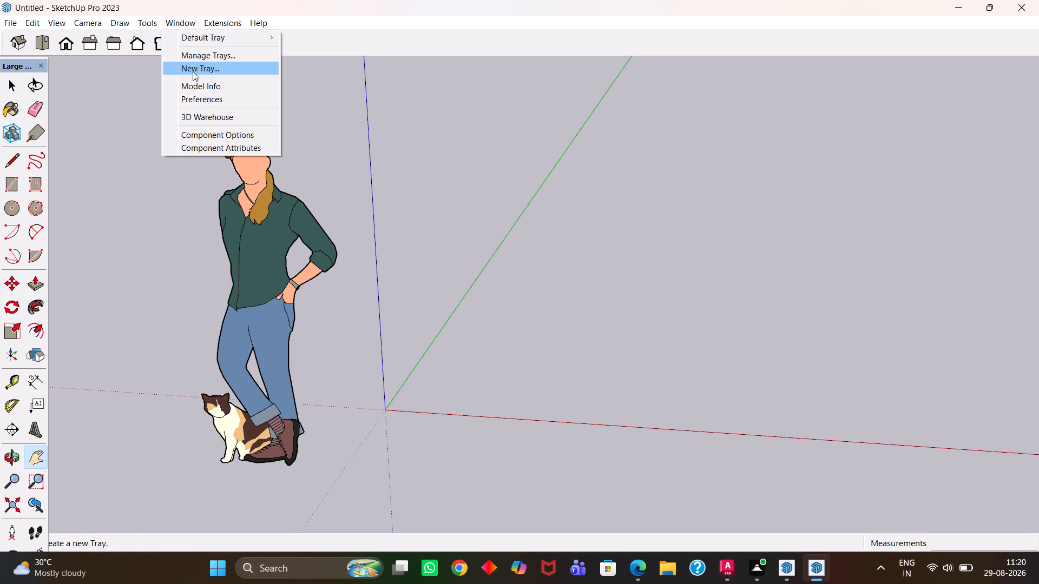
left_click(208, 86)
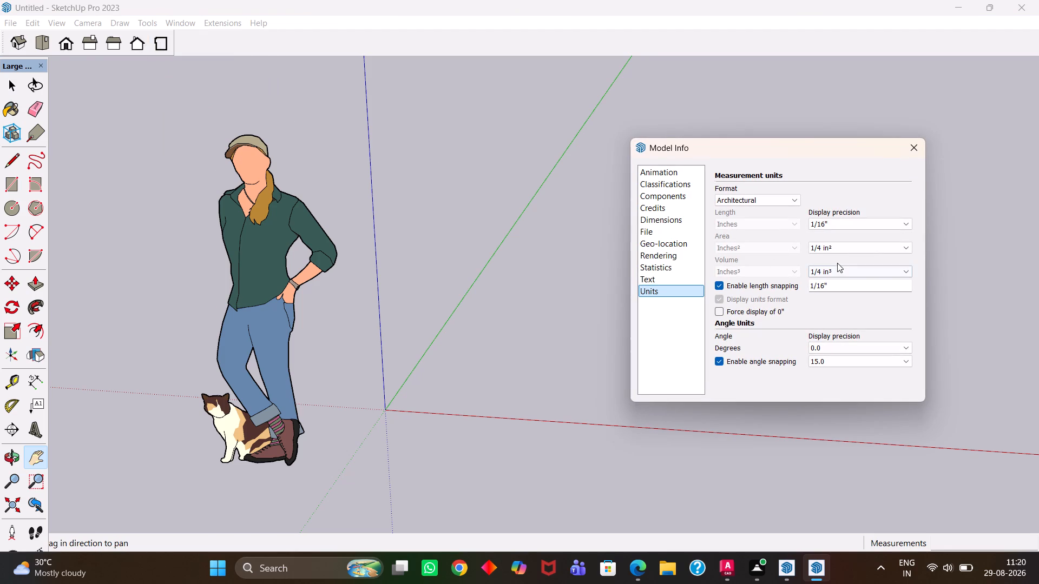
left_click(840, 223)
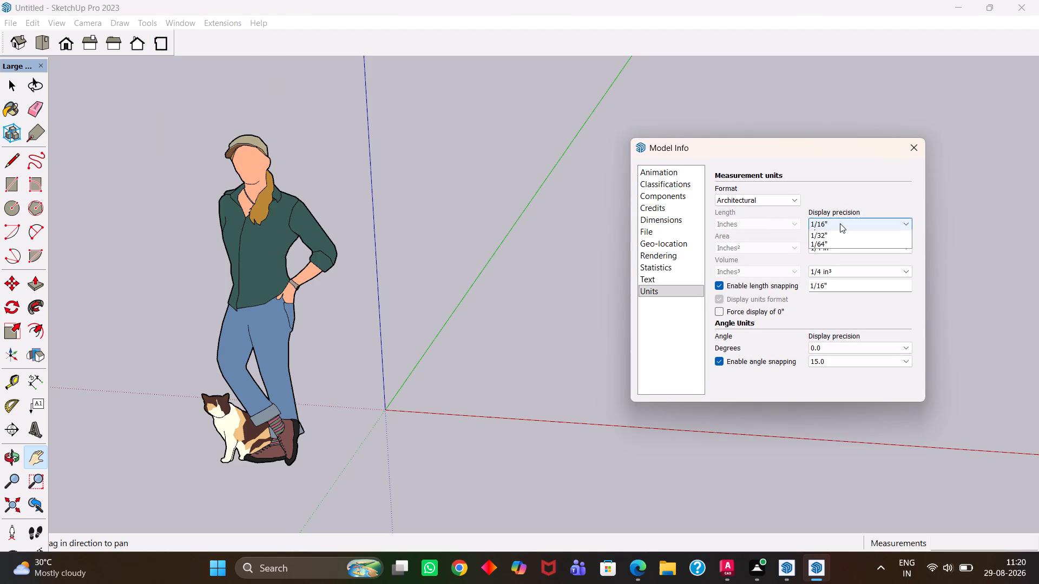
left_click(834, 243)
left_click(832, 245)
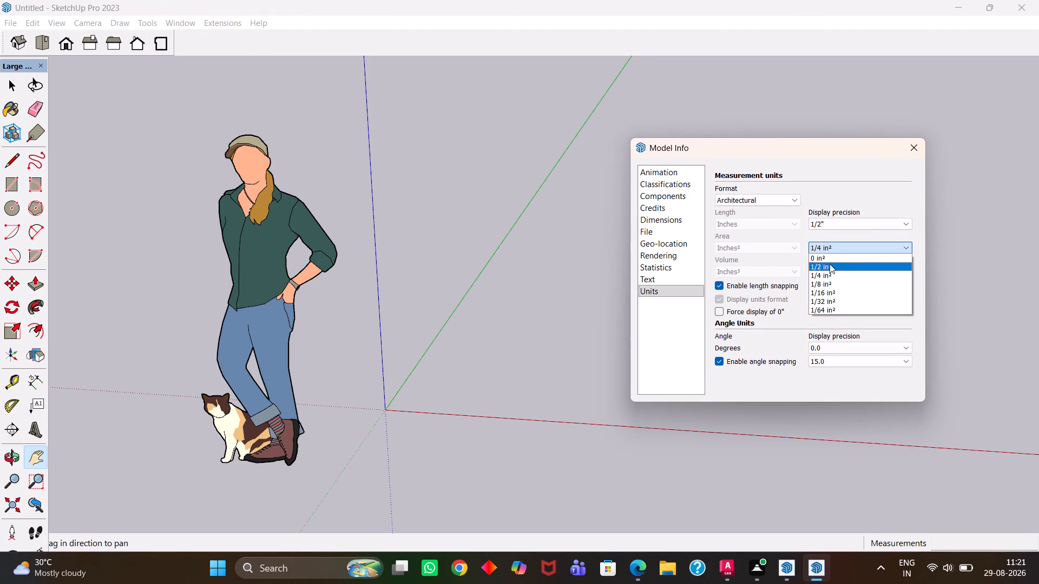
left_click(830, 264)
left_click(838, 270)
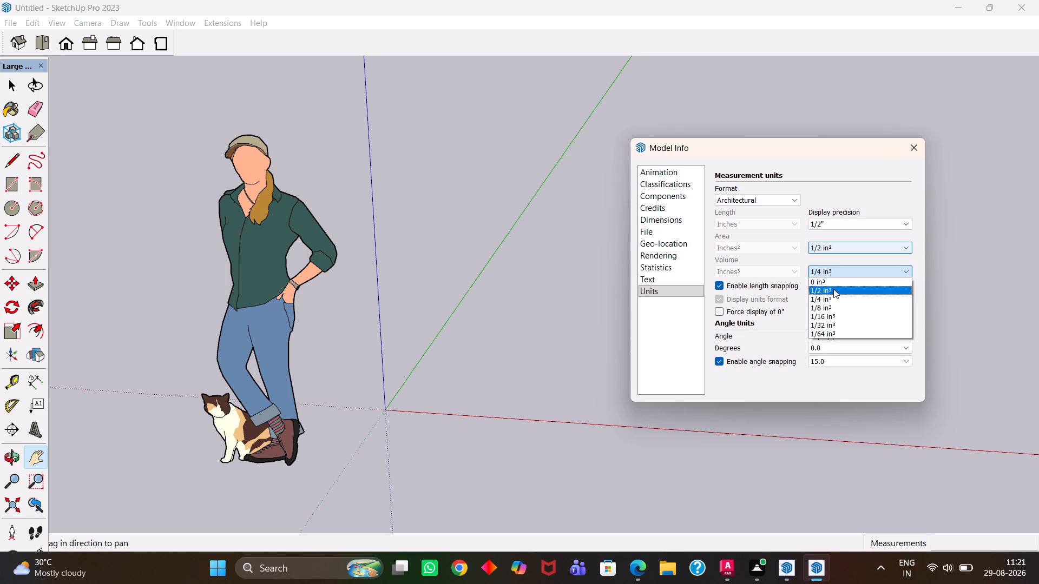
left_click(833, 289)
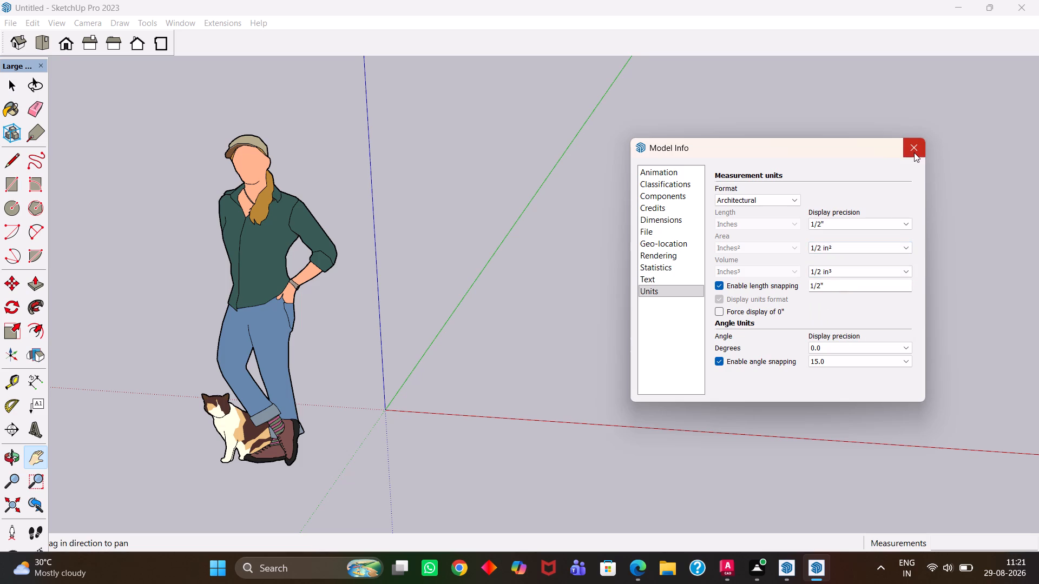
left_click(914, 152)
Import the DWG file 29-8-2026(1) from the ruki1 folder into the model, reviewing its import scale units beforehand.
left_click(9, 21)
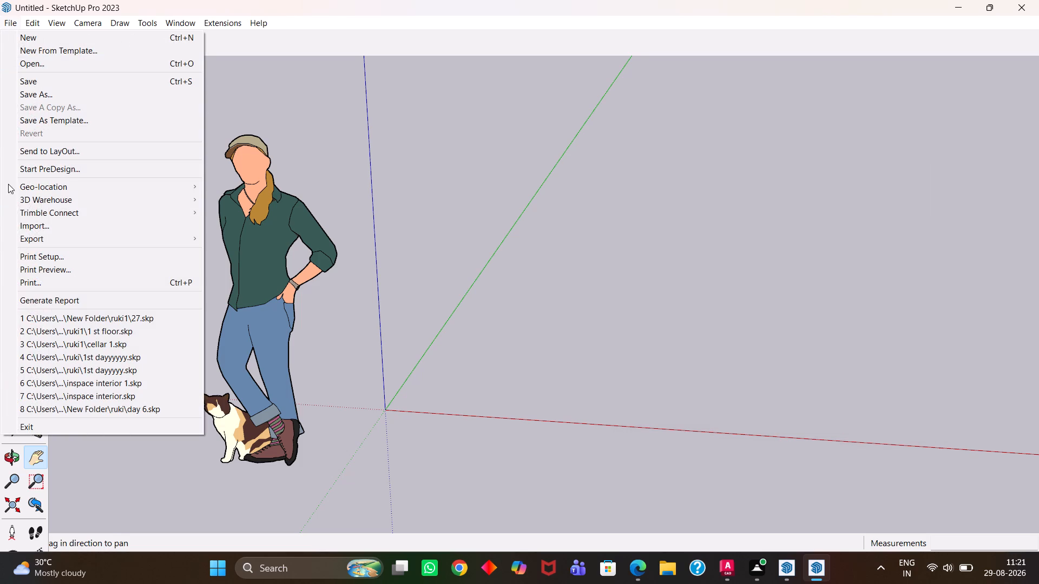
left_click(46, 228)
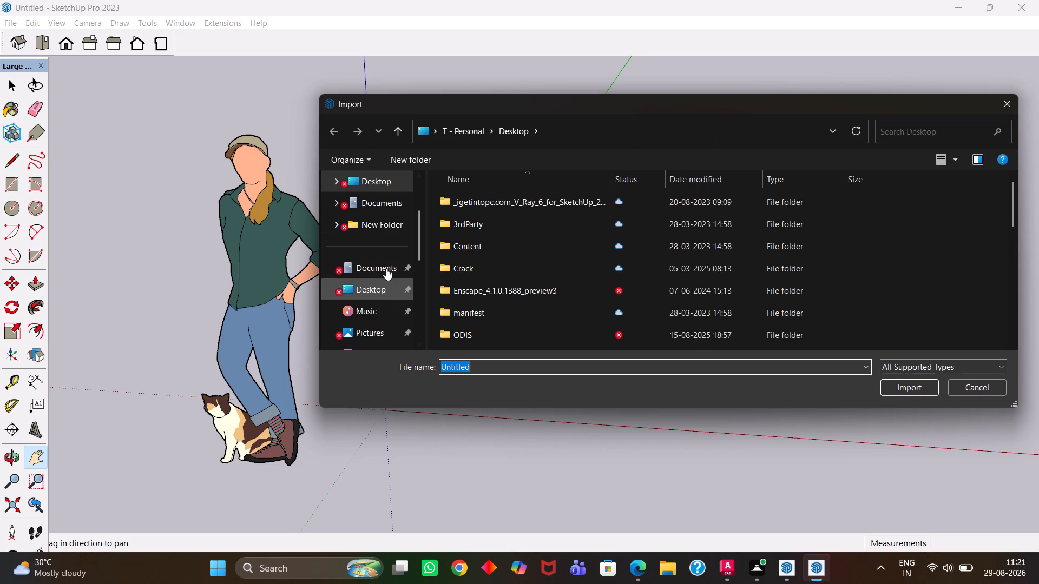
scroll(381, 244, "down", 3)
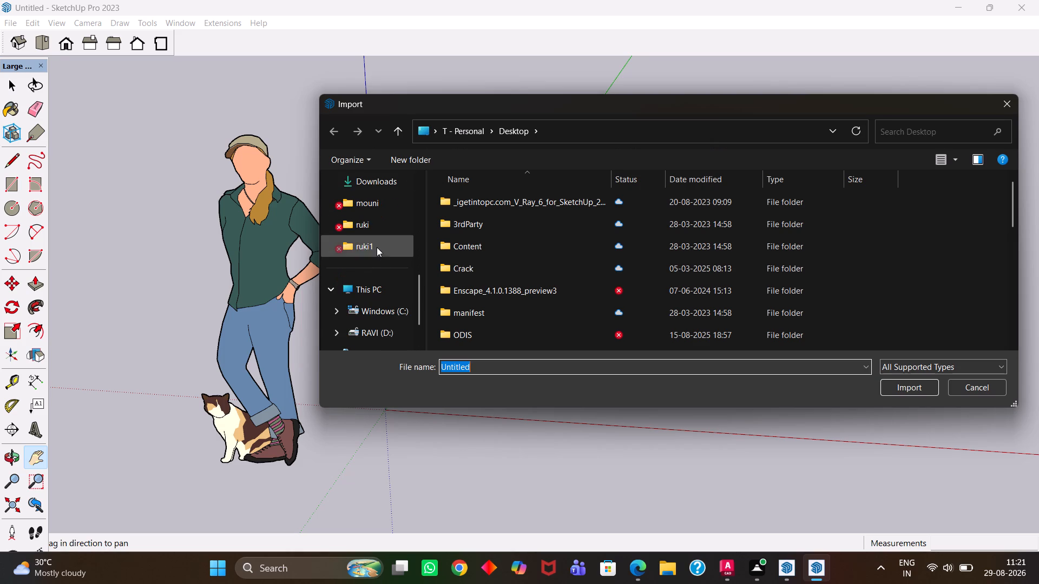
double_click(377, 247)
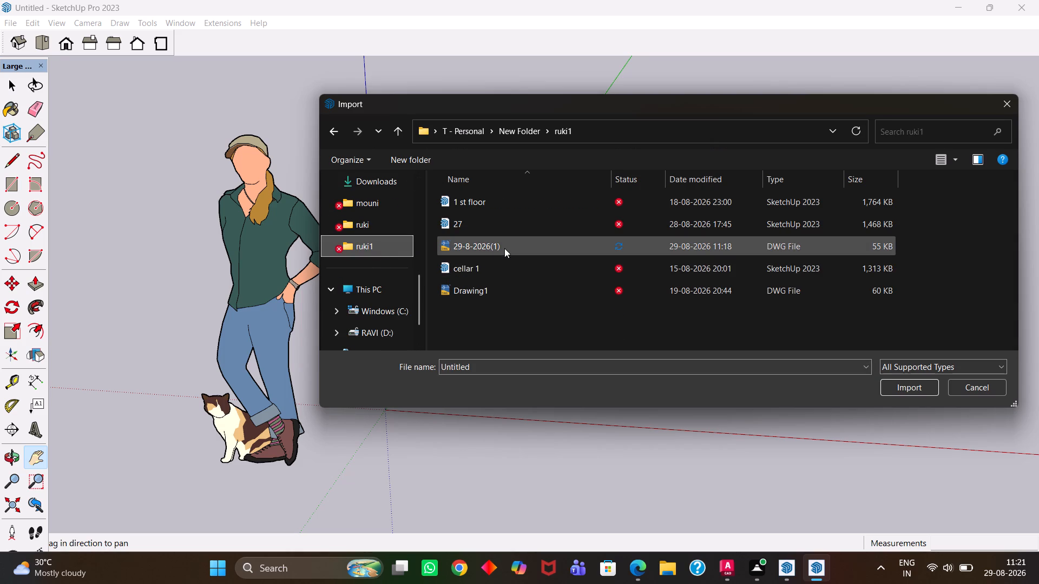
left_click(507, 244)
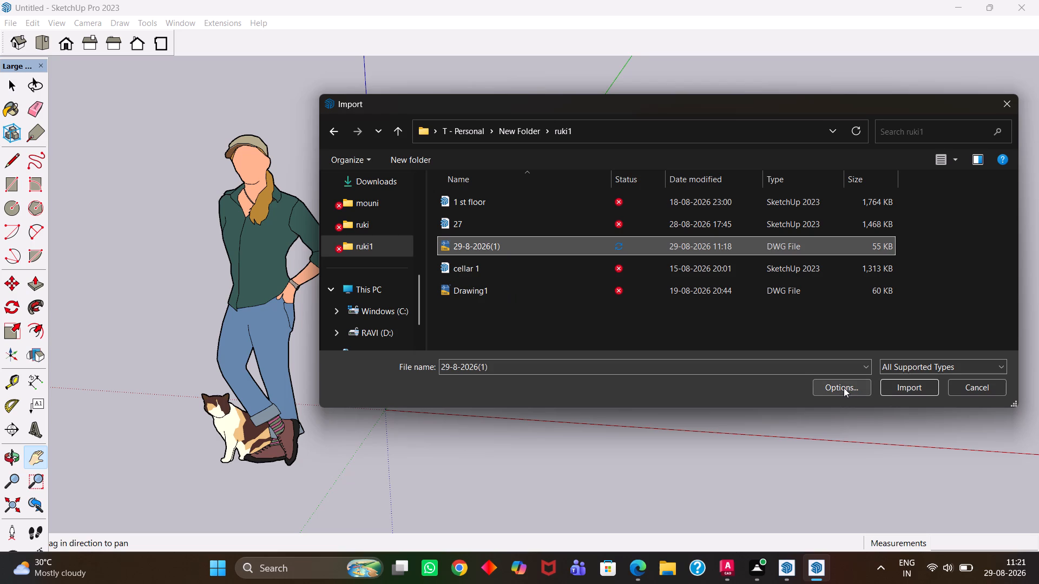
left_click(865, 364)
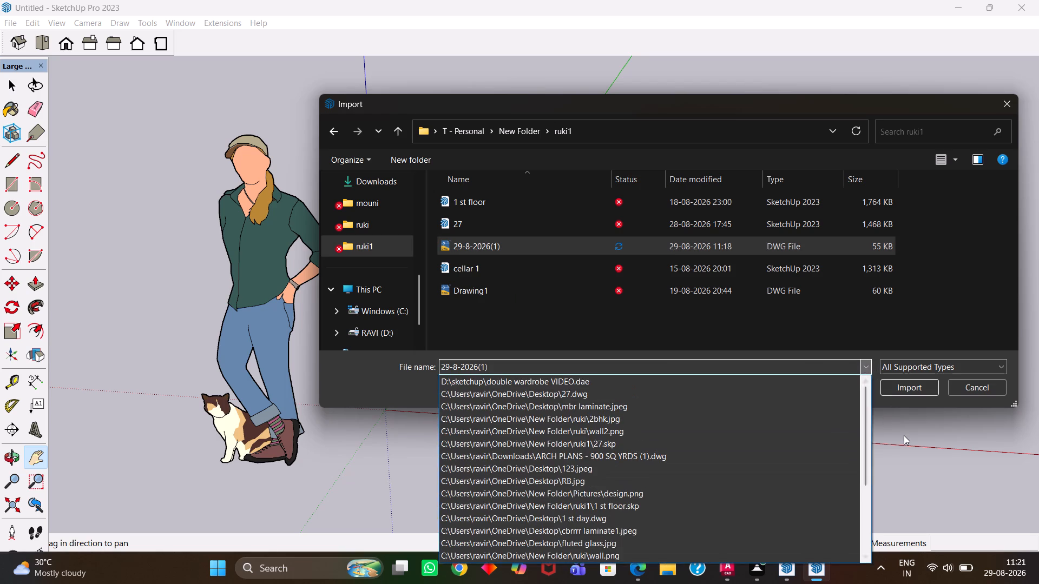
left_click(905, 436)
left_click(841, 387)
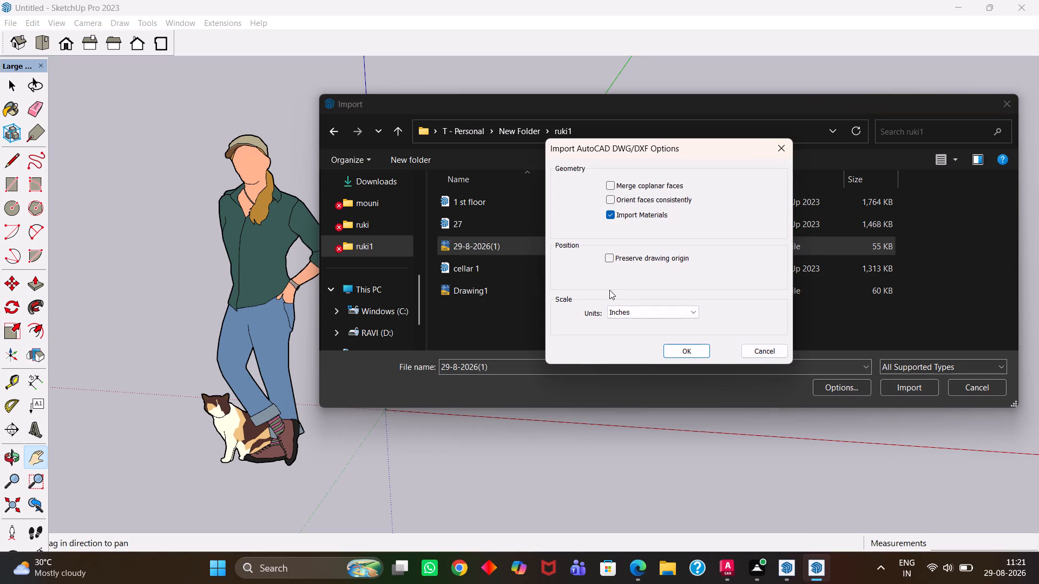
left_click(778, 148)
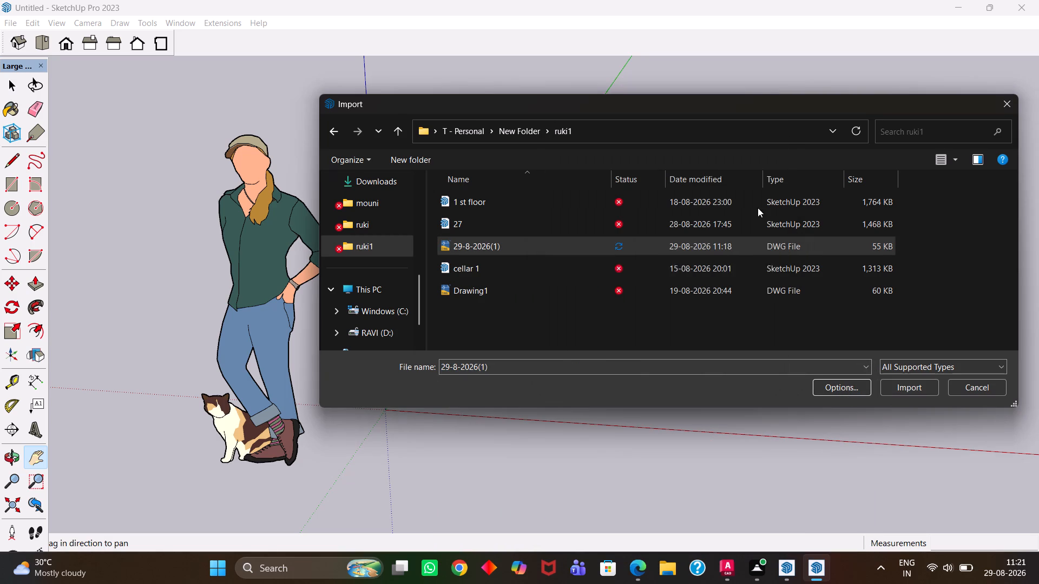
left_click(917, 392)
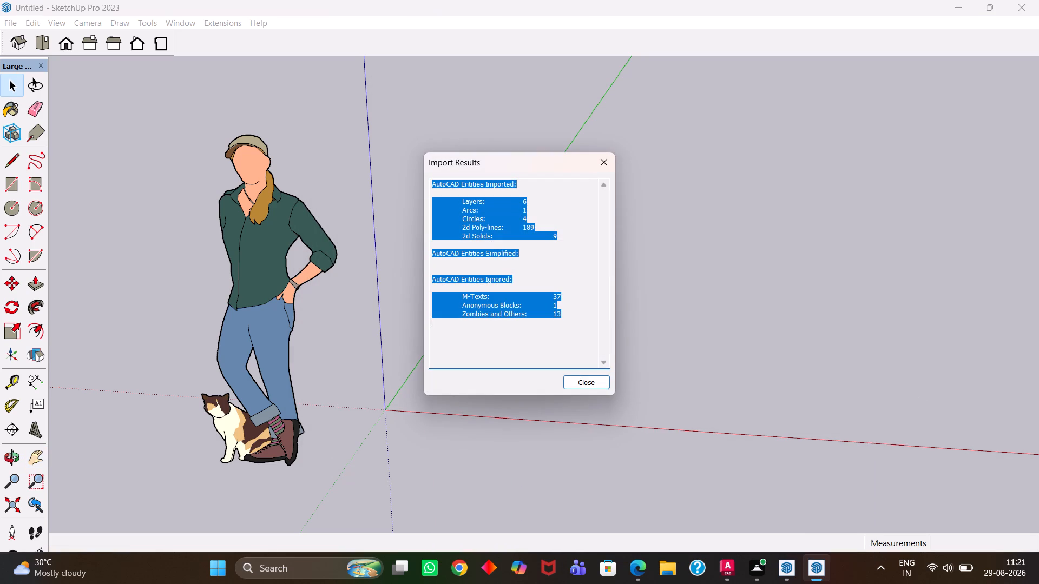
left_click(585, 381)
Examine the imported floor plan from above, including its walls, door openings, staircase and dashed outlines.
scroll(503, 314, "down", 6)
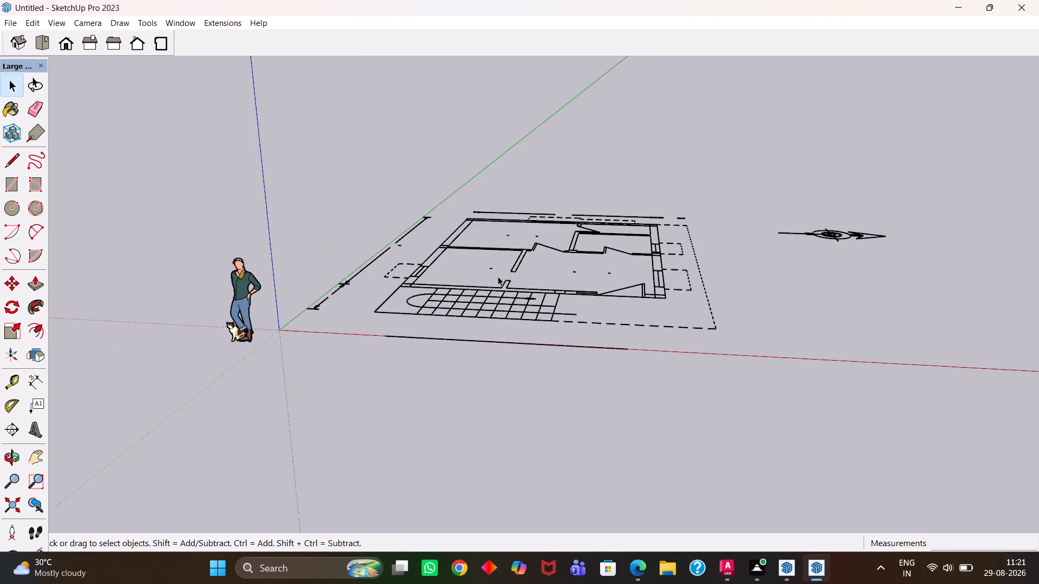
middle_click_drag(498, 276, 534, 472)
scroll(539, 470, "up", 1)
scroll(500, 287, "up", 6)
scroll(499, 296, "down", 9)
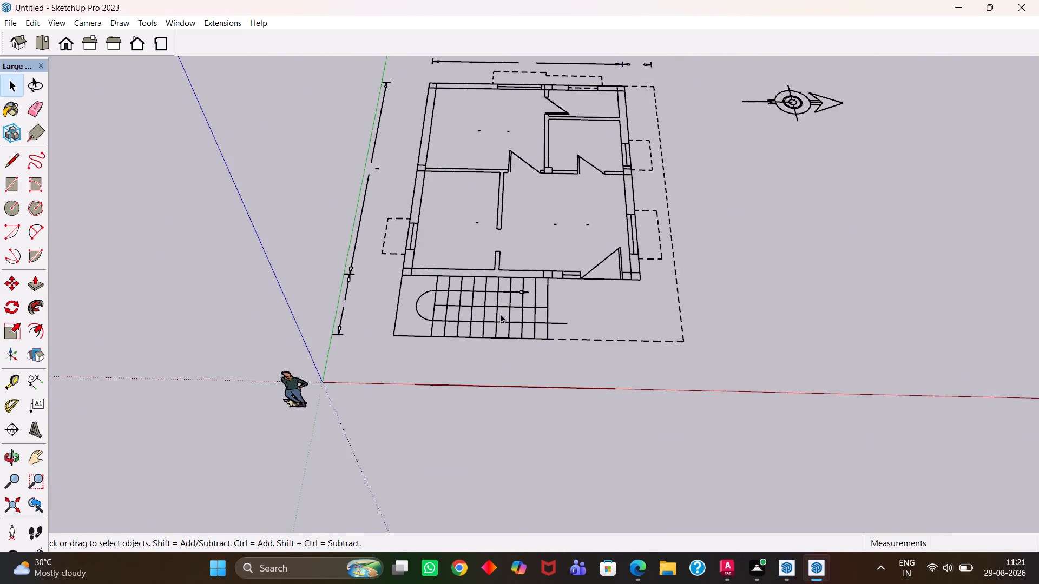
key("h")
left_click_drag(509, 241, 542, 400)
scroll(532, 337, "down", 5)
middle_click_drag(530, 318, 558, 388)
scroll(558, 388, "up", 8)
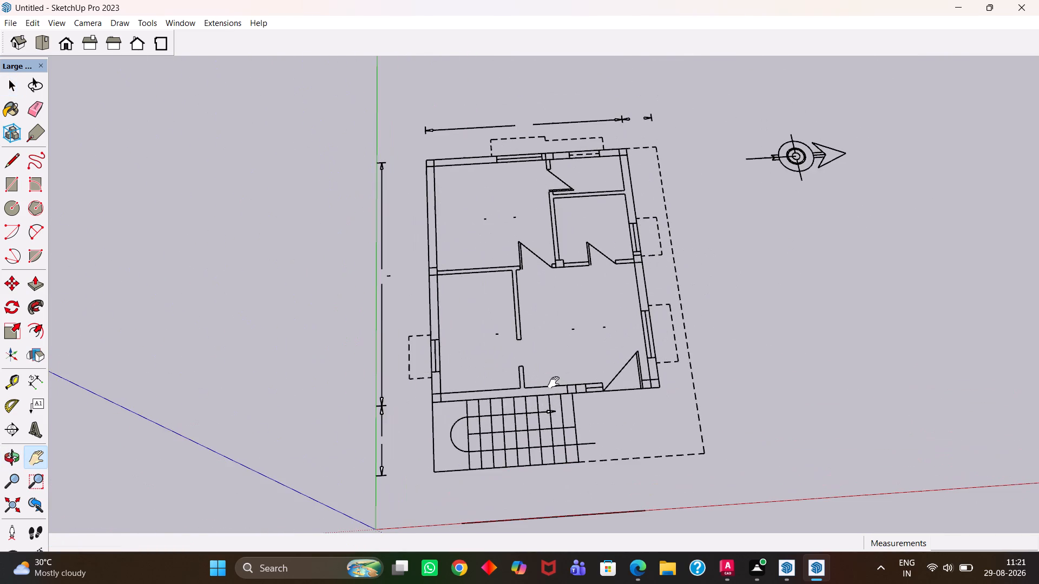
scroll(554, 382, "up", 3)
scroll(549, 377, "down", 5)
middle_click_drag(559, 375, 538, 361)
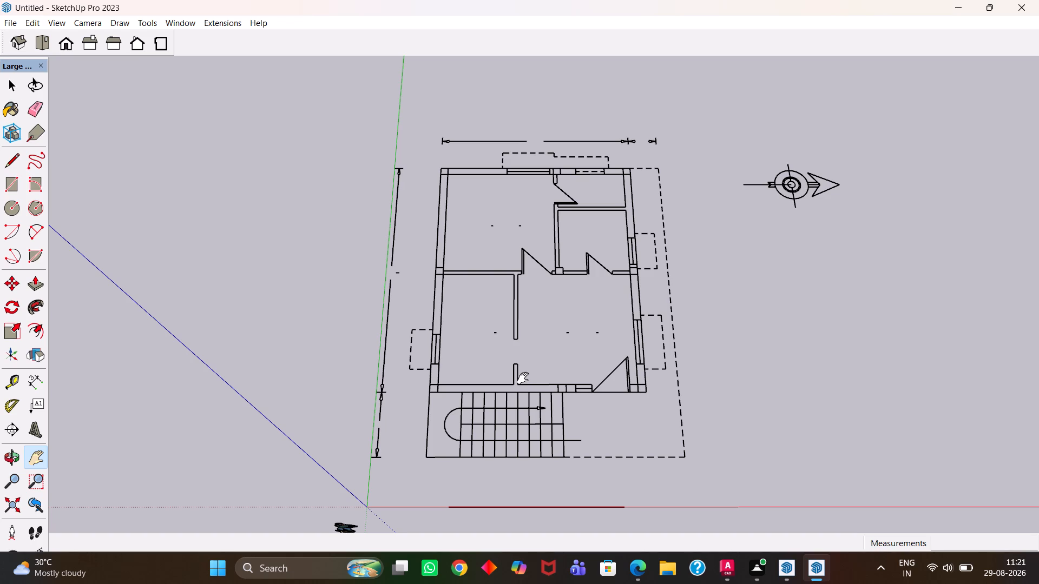
key("space")
key("space")
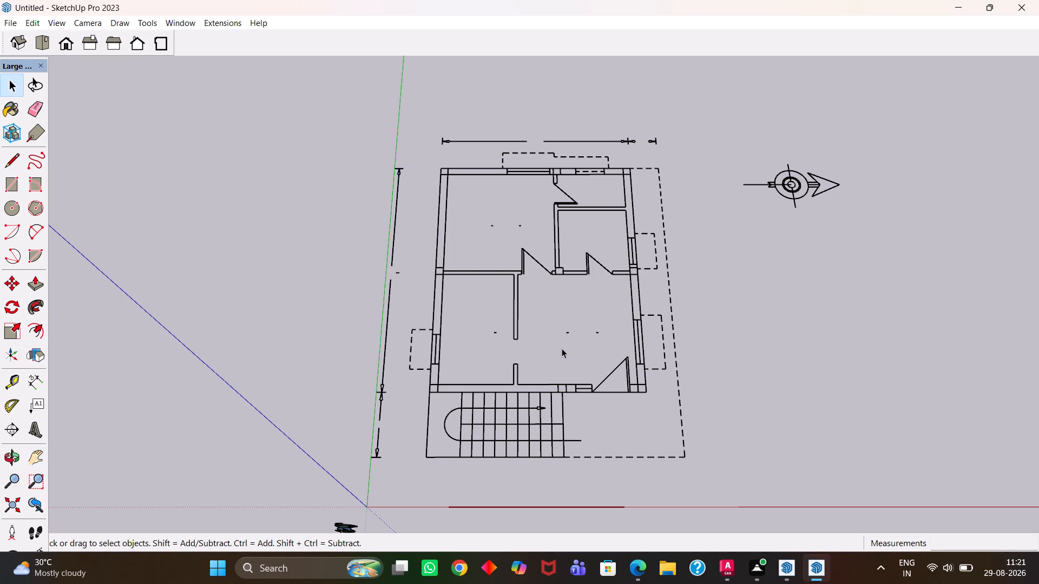
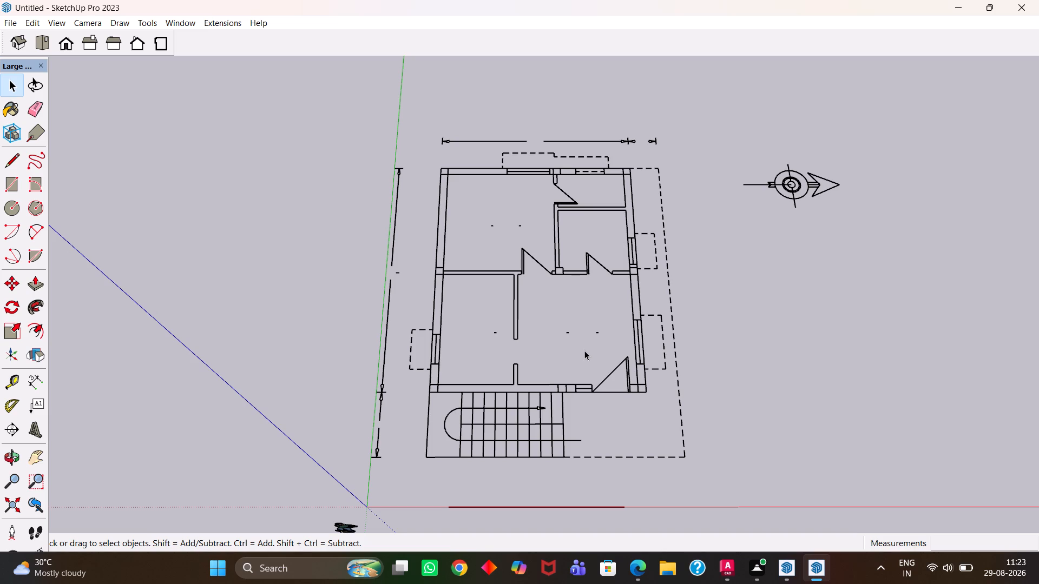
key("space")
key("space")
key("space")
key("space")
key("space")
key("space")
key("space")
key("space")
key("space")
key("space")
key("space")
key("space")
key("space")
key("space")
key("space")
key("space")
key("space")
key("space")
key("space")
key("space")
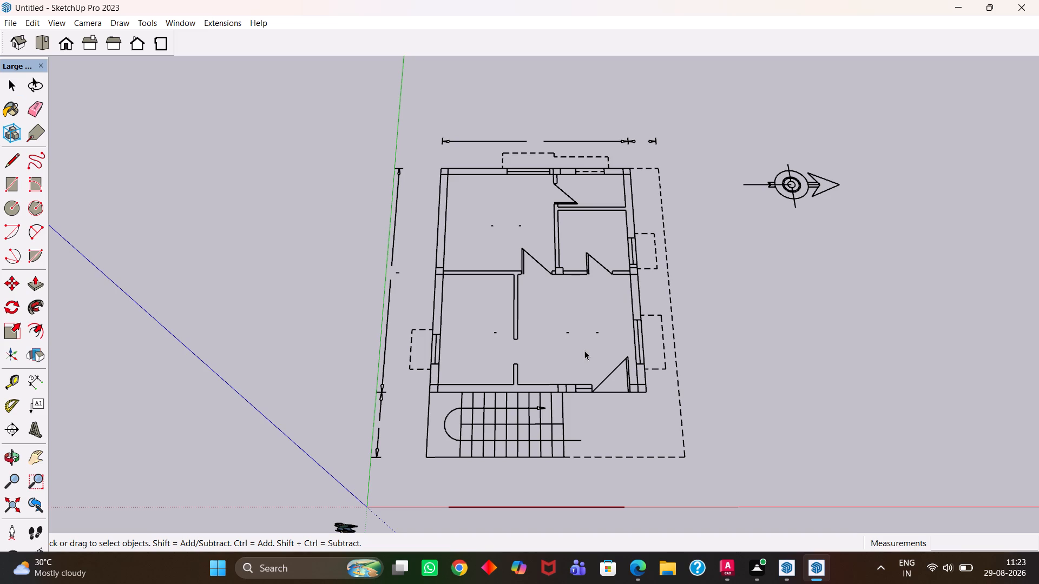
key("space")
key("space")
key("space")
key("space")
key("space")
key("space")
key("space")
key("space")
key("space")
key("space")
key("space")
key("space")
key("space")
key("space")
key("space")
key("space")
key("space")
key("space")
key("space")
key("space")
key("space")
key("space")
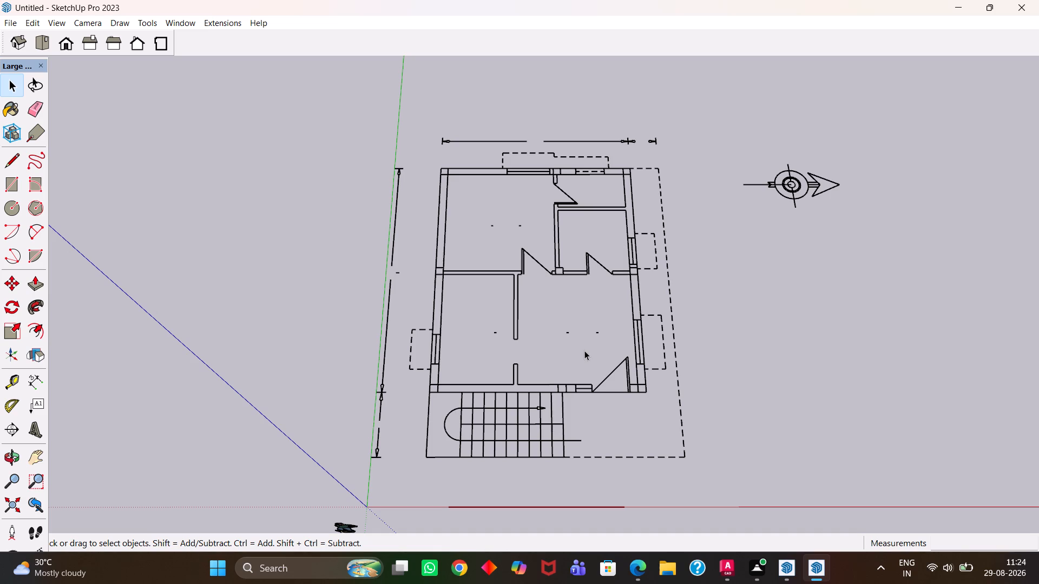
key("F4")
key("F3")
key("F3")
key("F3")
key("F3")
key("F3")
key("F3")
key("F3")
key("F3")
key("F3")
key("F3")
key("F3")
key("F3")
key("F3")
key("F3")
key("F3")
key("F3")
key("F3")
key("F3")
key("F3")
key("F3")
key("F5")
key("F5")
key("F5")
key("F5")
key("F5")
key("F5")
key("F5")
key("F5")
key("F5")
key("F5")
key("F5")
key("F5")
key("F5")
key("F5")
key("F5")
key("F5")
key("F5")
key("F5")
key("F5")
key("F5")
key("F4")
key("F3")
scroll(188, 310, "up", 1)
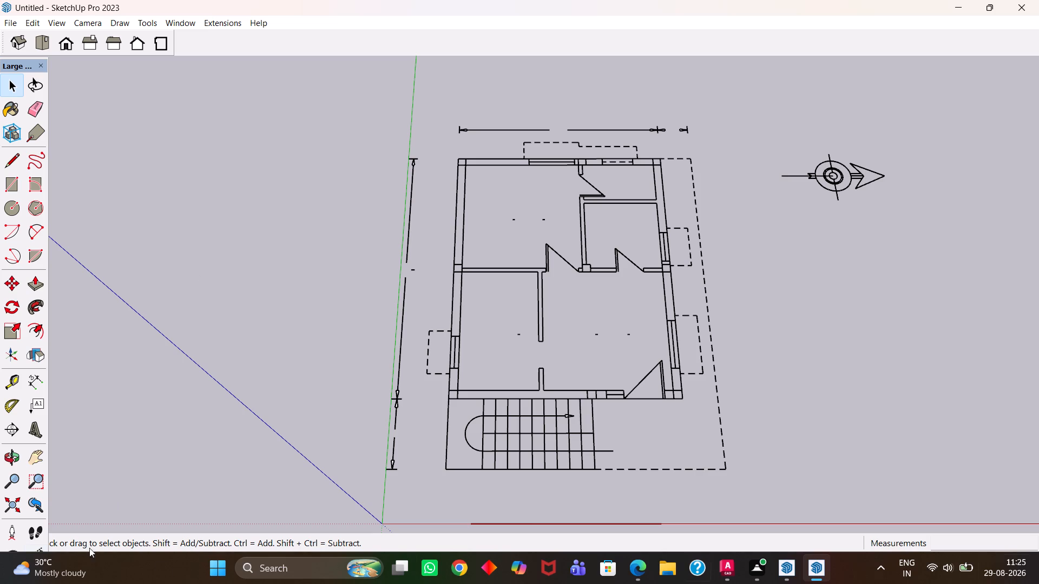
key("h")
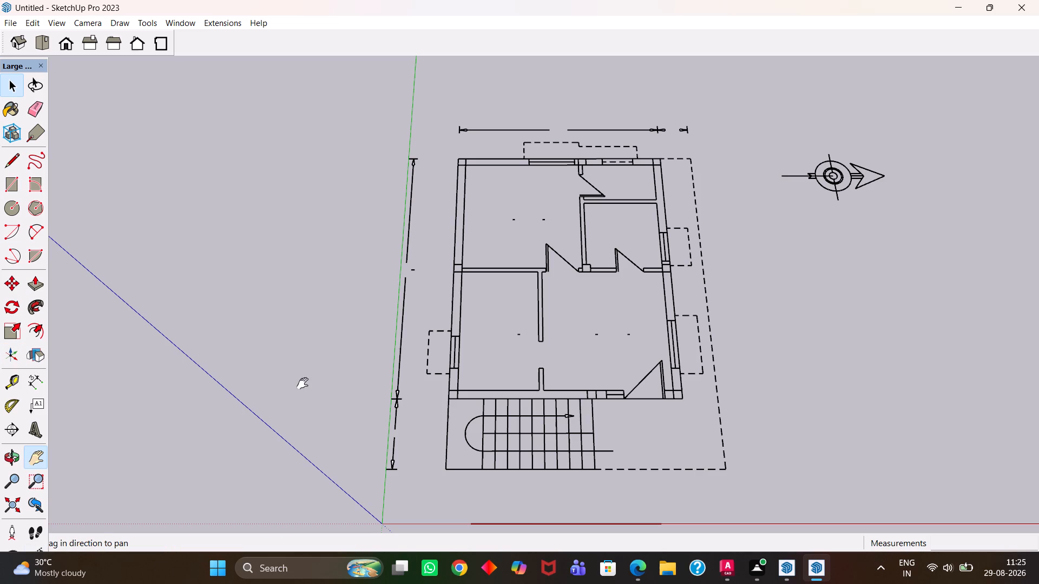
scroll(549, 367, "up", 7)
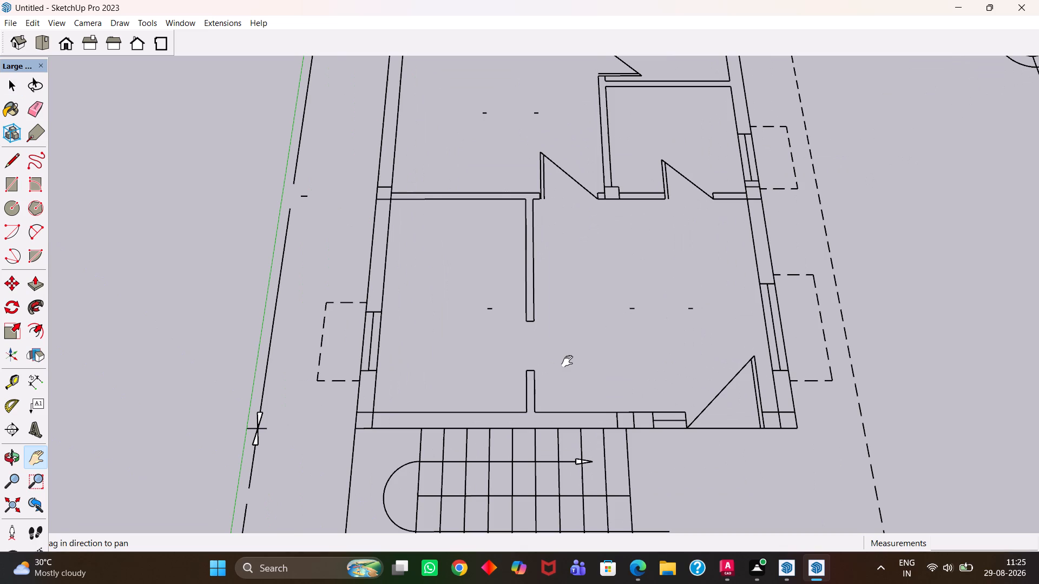
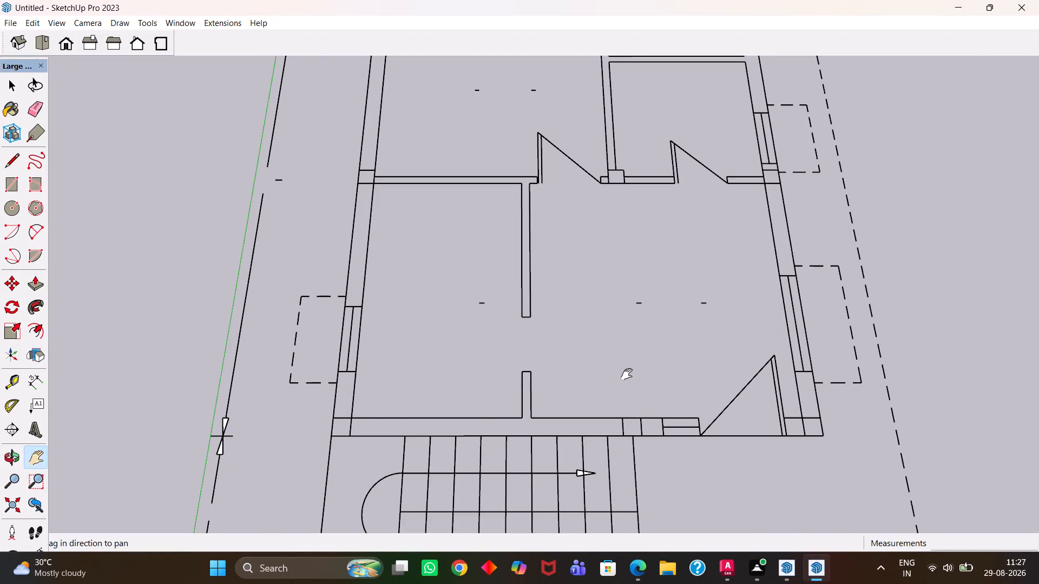
Draw a rectangle about 6' 3" by 9" over the plan's top outer wall, between the top-left corner column and the first window.
scroll(620, 367, "down", 7)
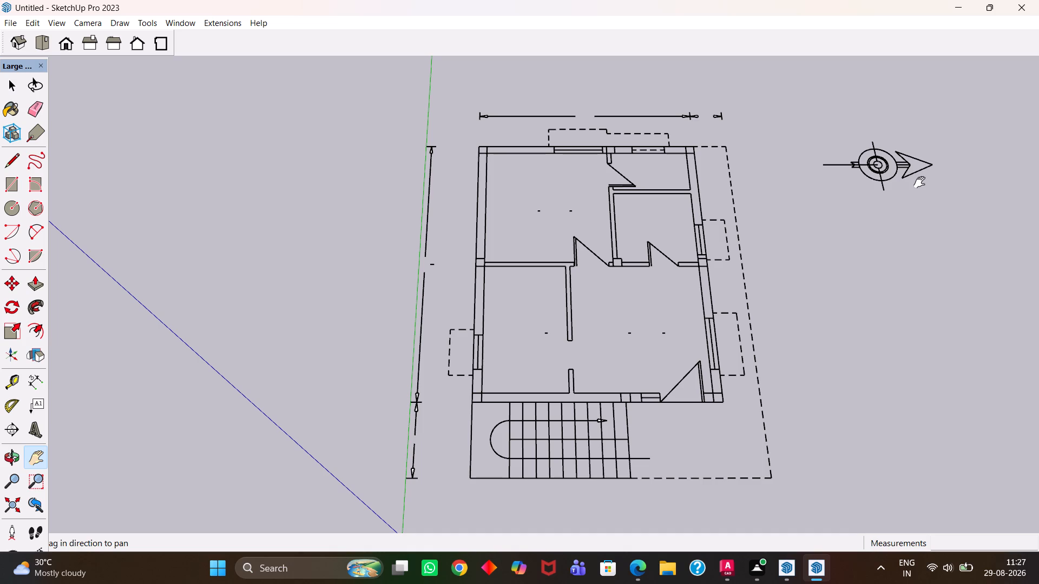
left_click(498, 238)
scroll(477, 373, "down", 6)
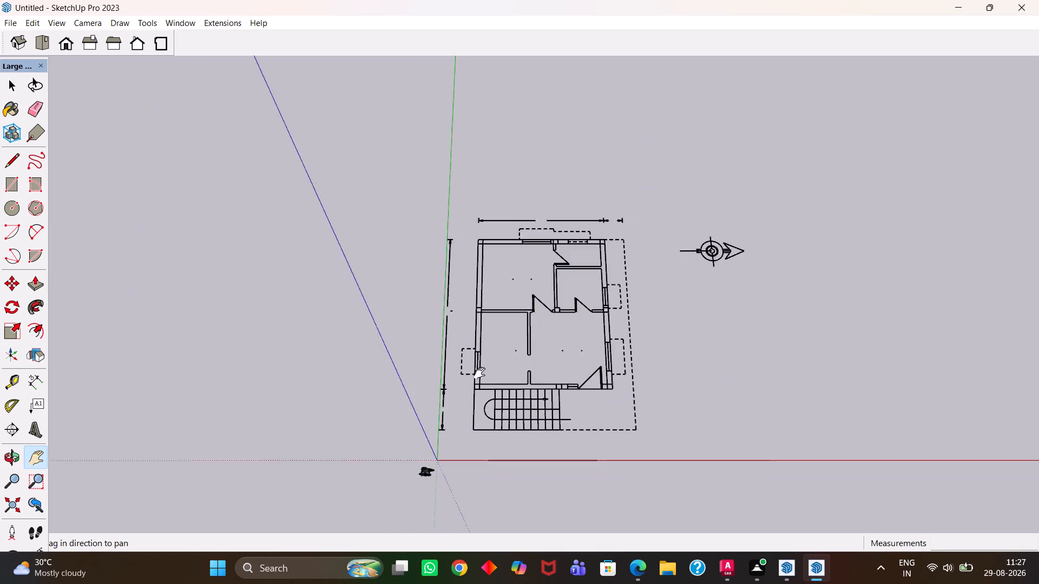
scroll(479, 373, "down", 2)
scroll(478, 376, "up", 5)
middle_click_drag(482, 380, 561, 375)
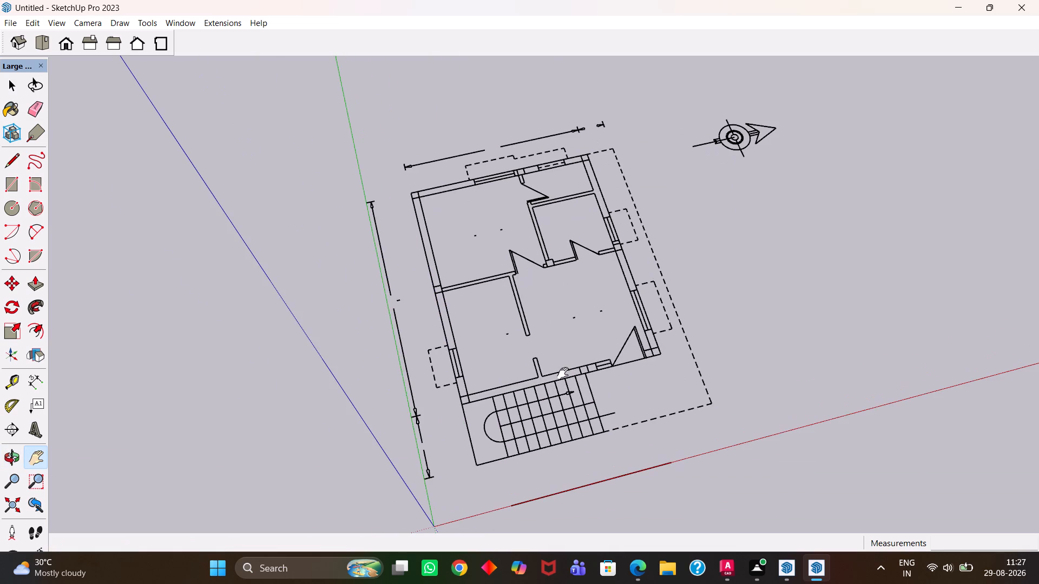
scroll(564, 373, "up", 8)
key("h")
left_click_drag(515, 282, 568, 429)
left_click_drag(468, 234, 518, 348)
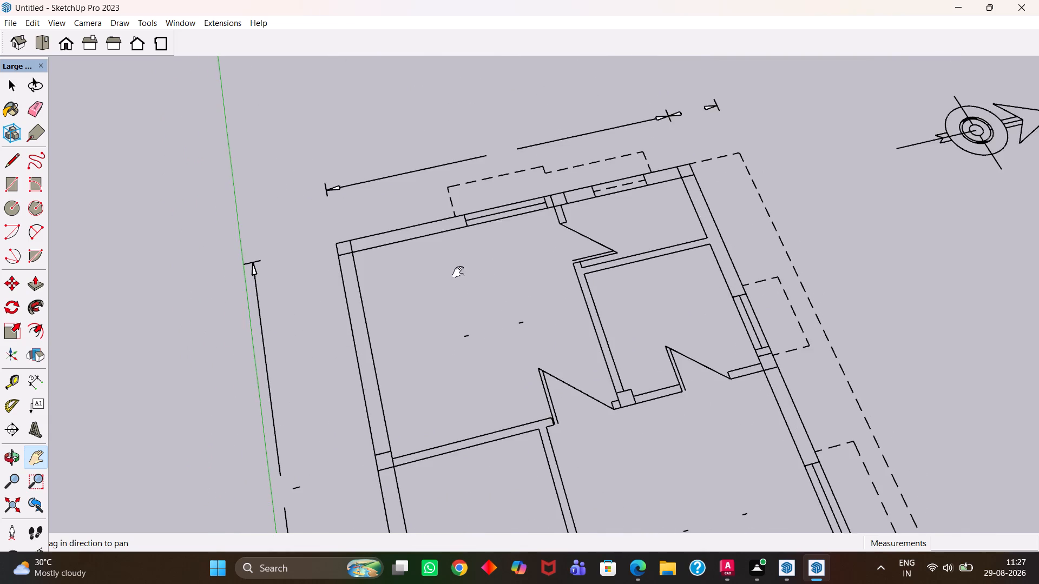
scroll(457, 269, "up", 4)
middle_click_drag(459, 236, 409, 256)
scroll(385, 238, "up", 1)
left_click_drag(366, 229, 496, 308)
scroll(444, 271, "up", 3)
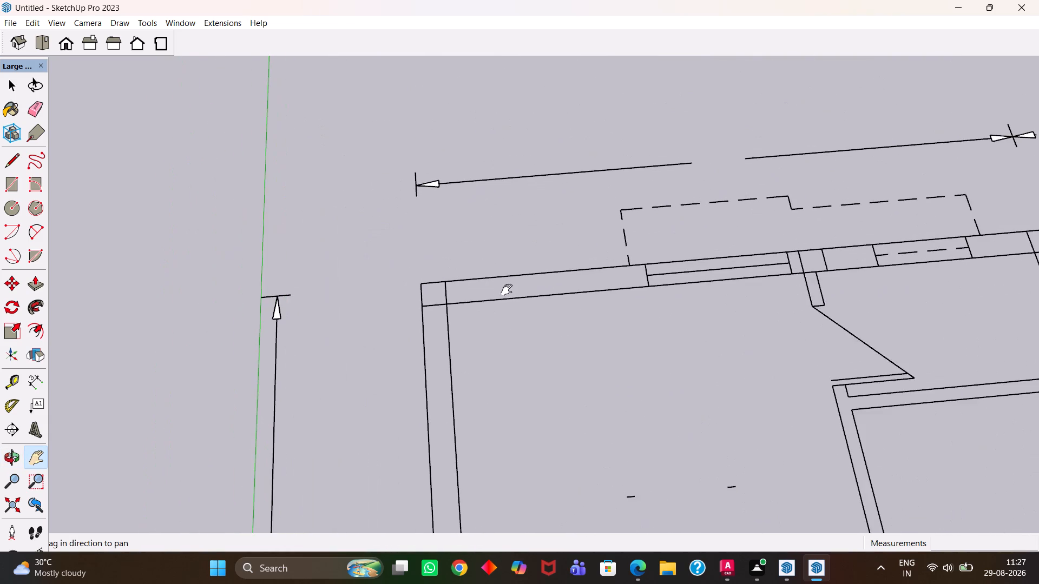
middle_click_drag(508, 293, 489, 294)
scroll(489, 294, "up", 2)
key("r")
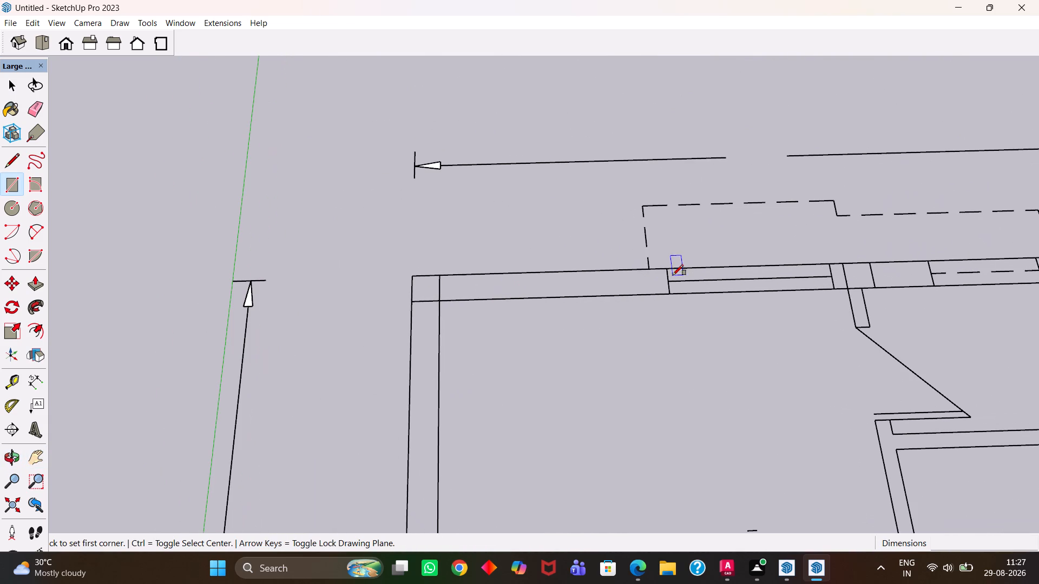
left_click(666, 269)
left_click(443, 297)
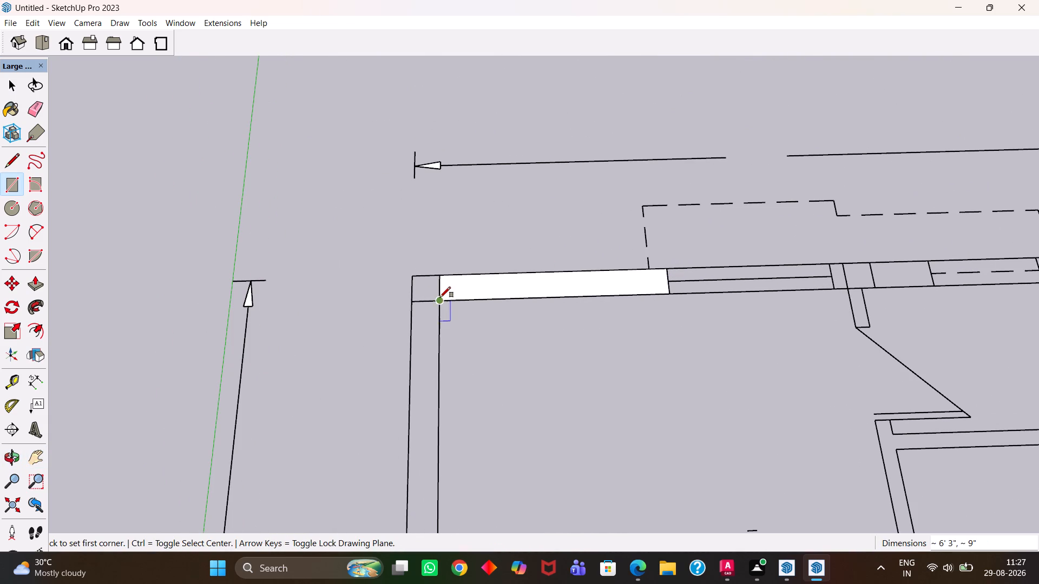
Draw a rectangle over the left outer wall, from the top-left corner column down through the column at the horizontal partition.
left_click(439, 277)
key("h")
scroll(433, 326, "down", 6)
left_click_drag(446, 393, 460, 289)
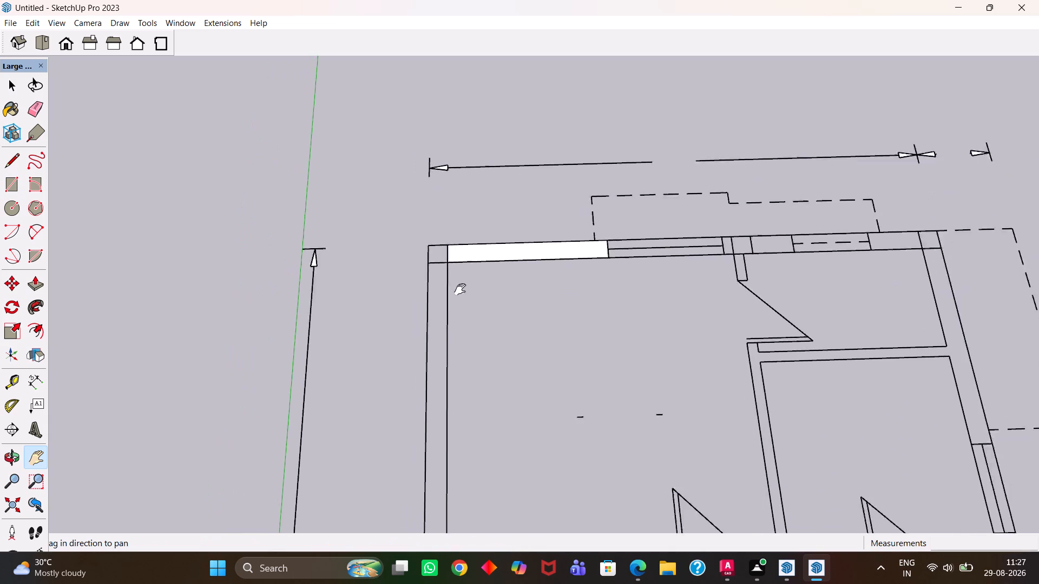
left_click_drag(460, 289, 476, 182)
scroll(473, 228, "down", 4)
scroll(469, 354, "up", 8)
key("Escape")
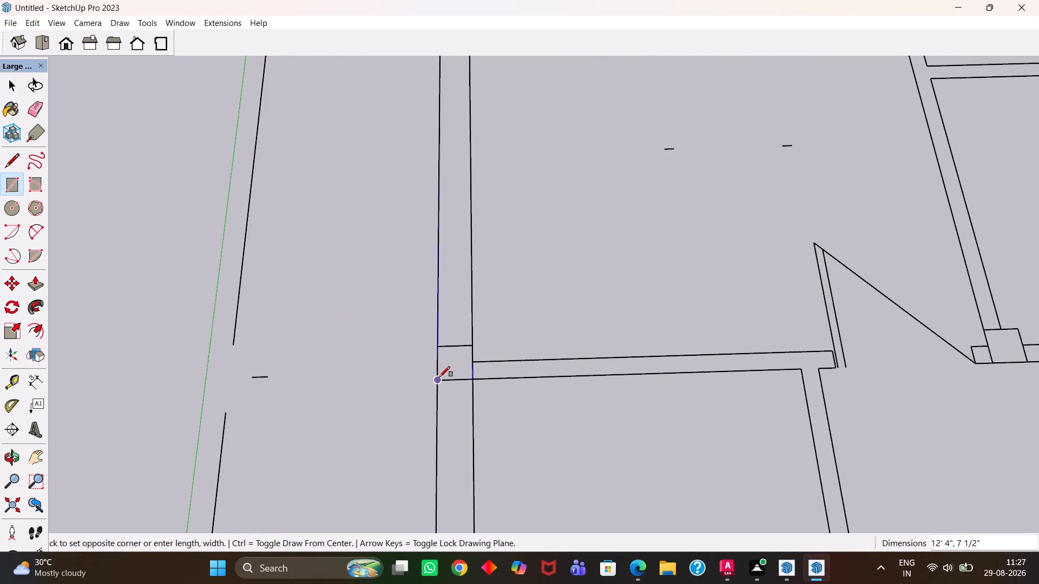
left_click(439, 377)
Draw a rectangle about 7' 9" by 4 1/2" over the horizontal partition, from the left wall's column to the door jamb.
left_click(471, 362)
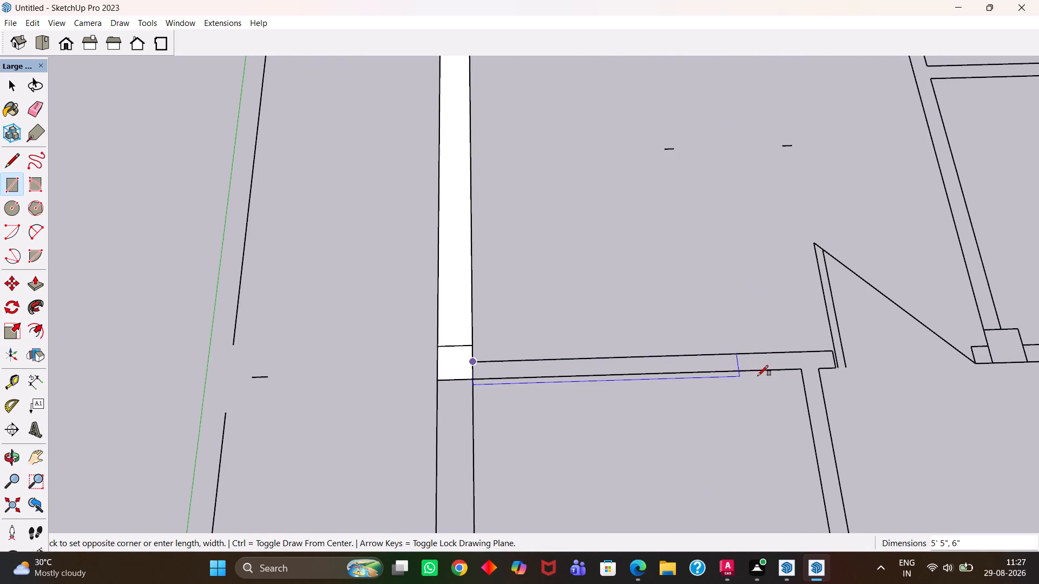
left_click(833, 368)
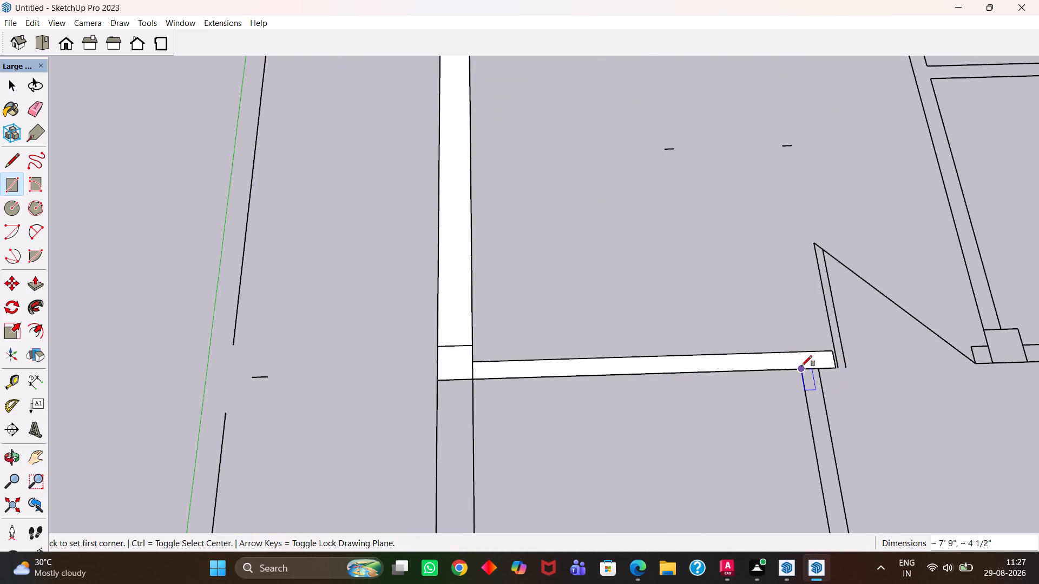
Draw rectangles over both segments of the lower vertical partition, about 6' 10 1/2" and 2' long and 4 1/2" thick, leaving the opening between them.
left_click(801, 366)
key("h")
scroll(824, 461, "down", 6)
left_click_drag(823, 460, 737, 315)
scroll(812, 435, "up", 1)
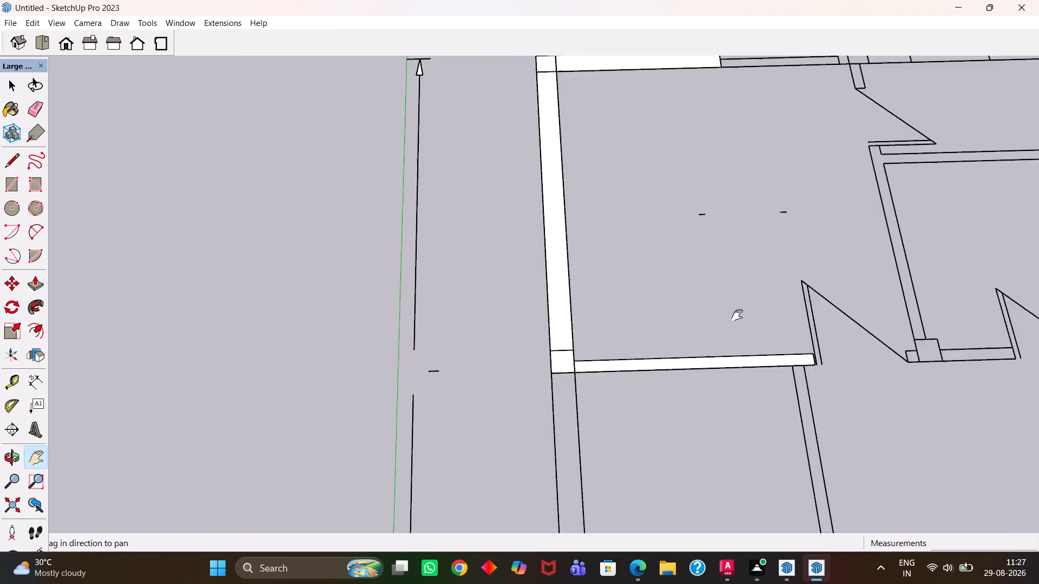
left_click_drag(737, 315, 610, 124)
scroll(632, 263, "up", 3)
key("Escape")
left_click(634, 270)
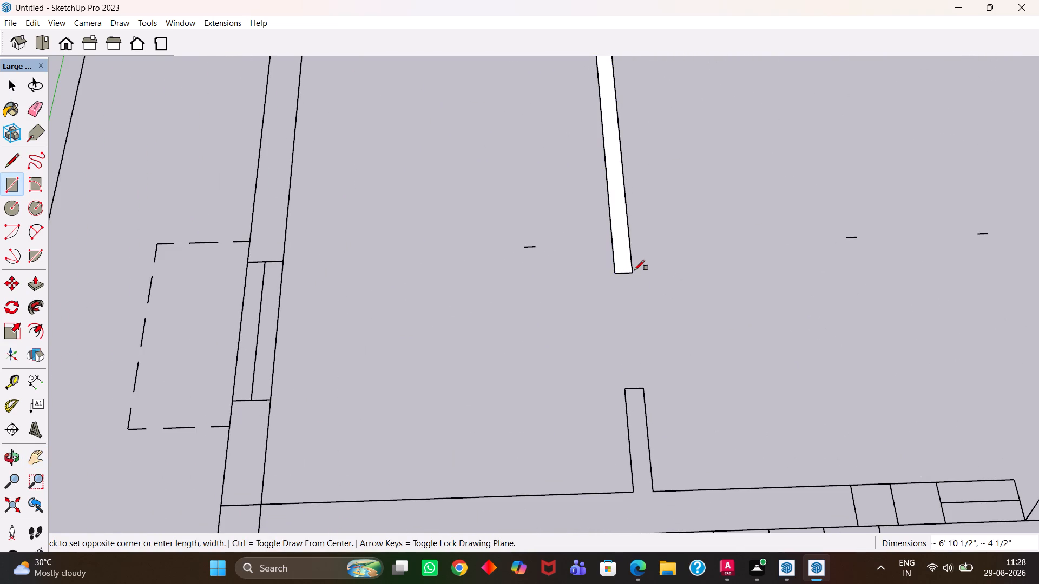
left_click(623, 390)
left_click(652, 491)
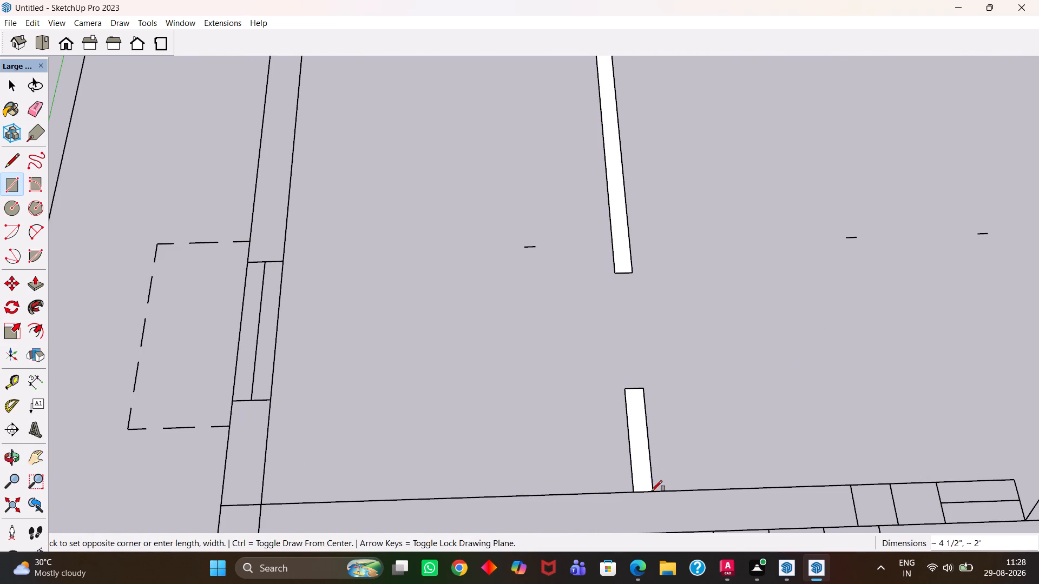
Draw a rectangle about 6' 4 1/2" by 9" over the left outer wall, from the column at the horizontal partition down to the window.
key("h")
scroll(625, 446, "down", 6)
left_click_drag(573, 369, 658, 354)
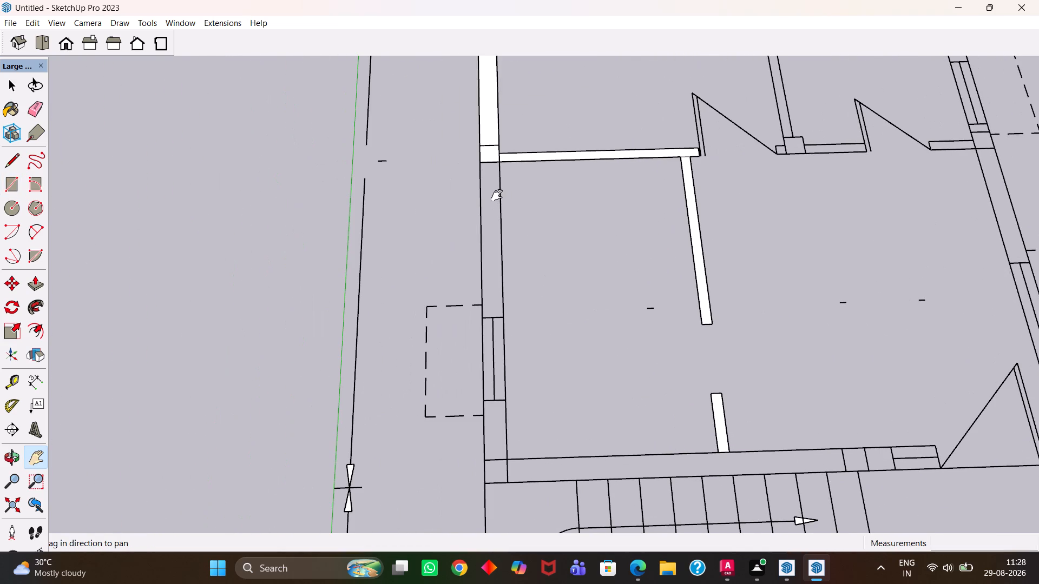
scroll(497, 195, "up", 3)
key("r")
left_click(472, 152)
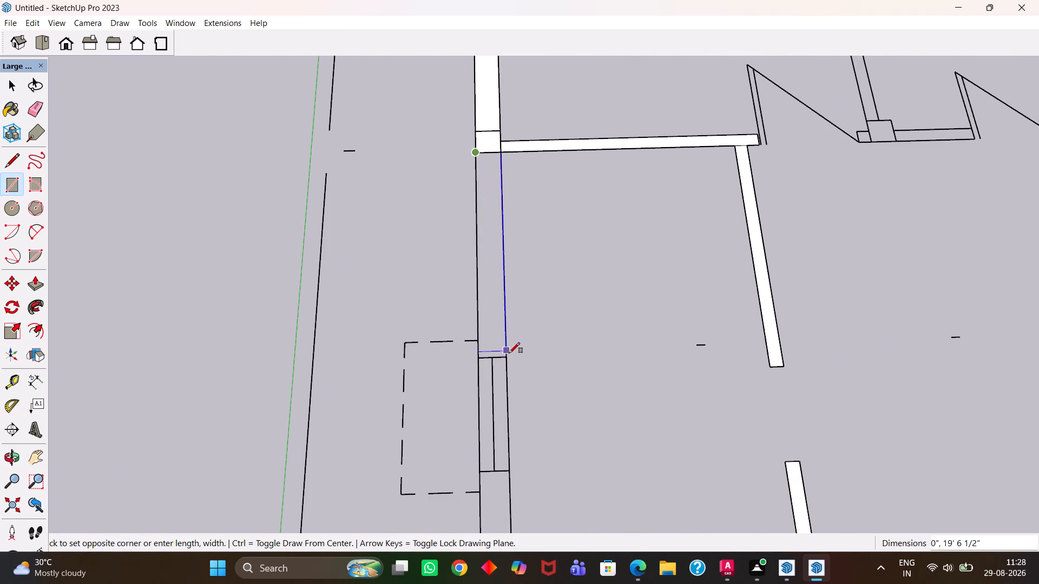
left_click(509, 357)
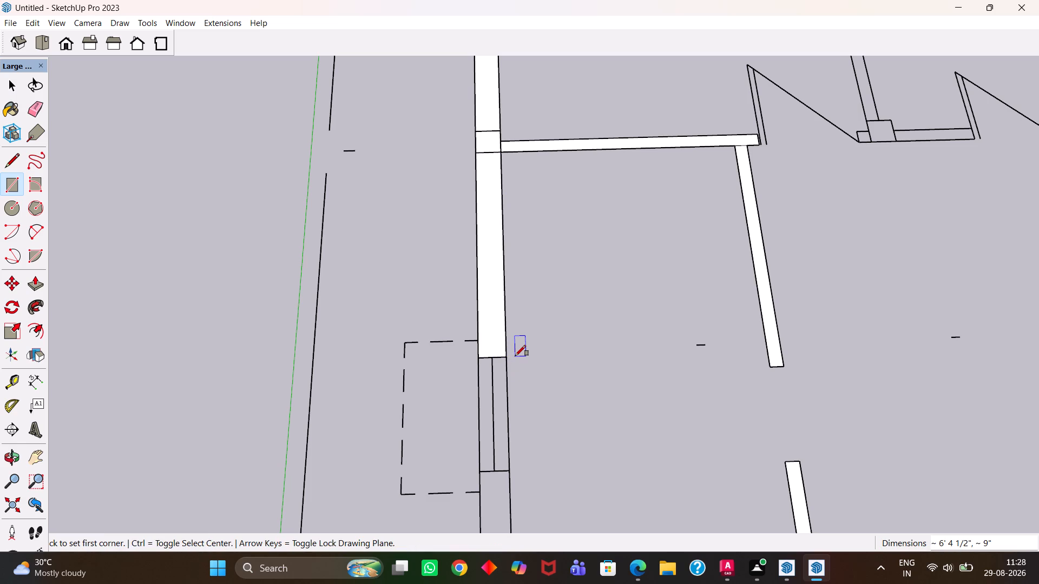
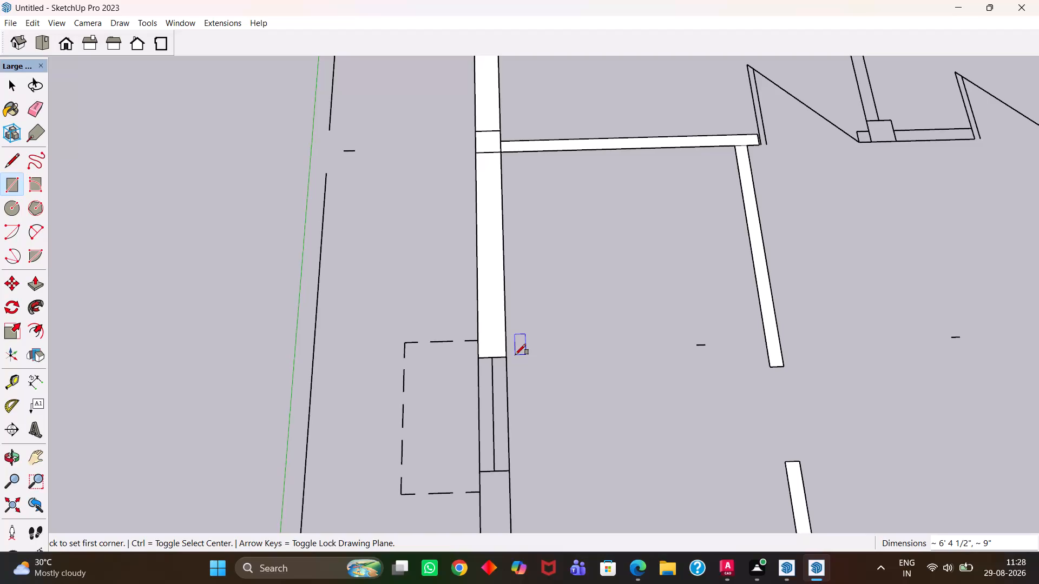
Draw a rectangle over the right outer wall, from the top-right corner column down to the first window.
scroll(612, 251, "down", 6)
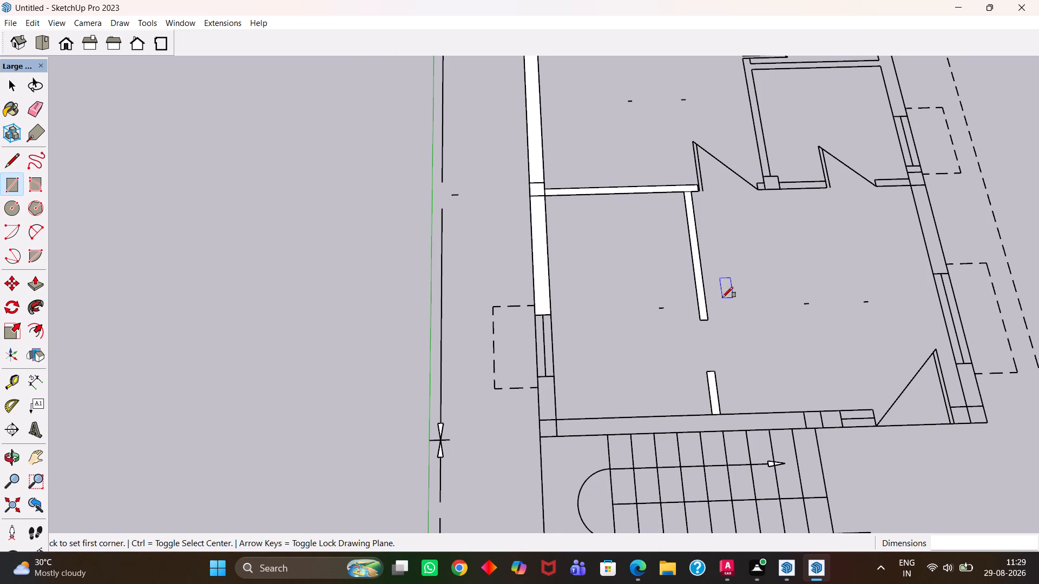
key("h")
scroll(716, 300, "down", 12)
scroll(720, 209, "up", 10)
left_click_drag(766, 188, 636, 194)
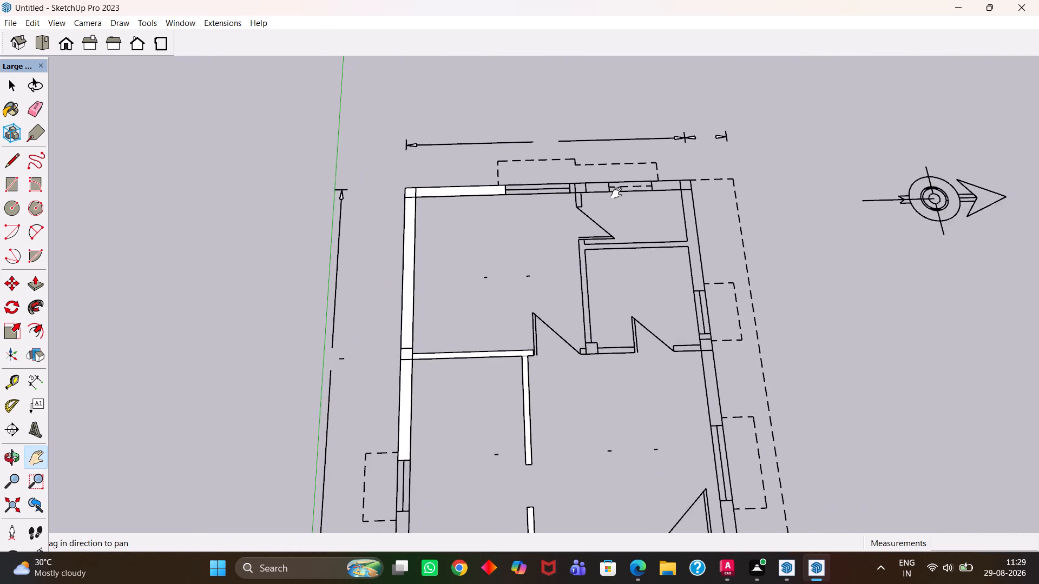
scroll(616, 201, "up", 4)
middle_click_drag(613, 204, 628, 208)
scroll(624, 208, "up", 1)
key("r")
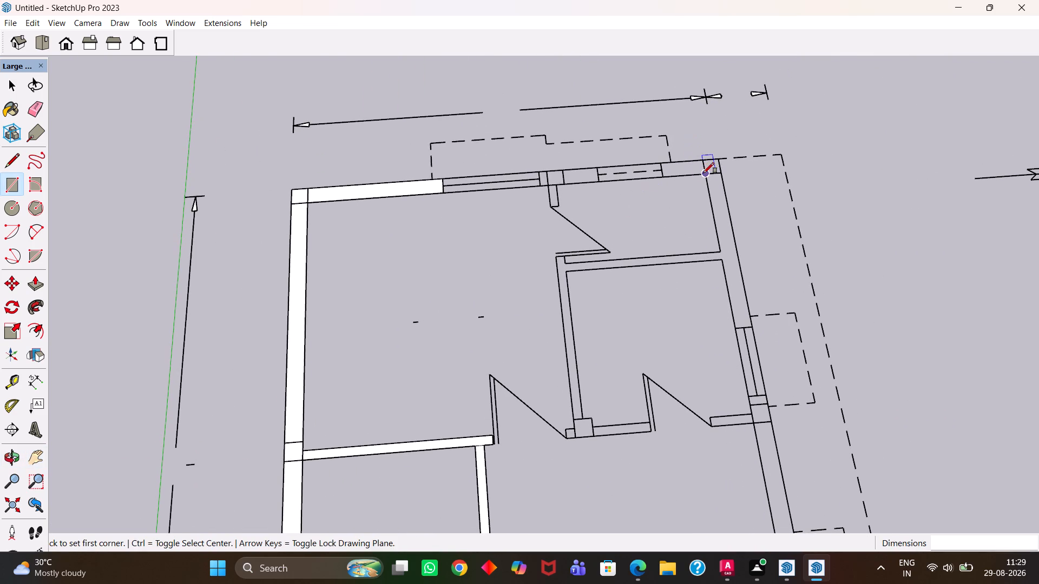
left_click(703, 173)
left_click(752, 327)
Draw rectangles over the 9" square top-right corner and the top-wall segments beside the dashed opening, about 2' and 1' 7 1/2" by 9".
scroll(736, 148, "up", 2)
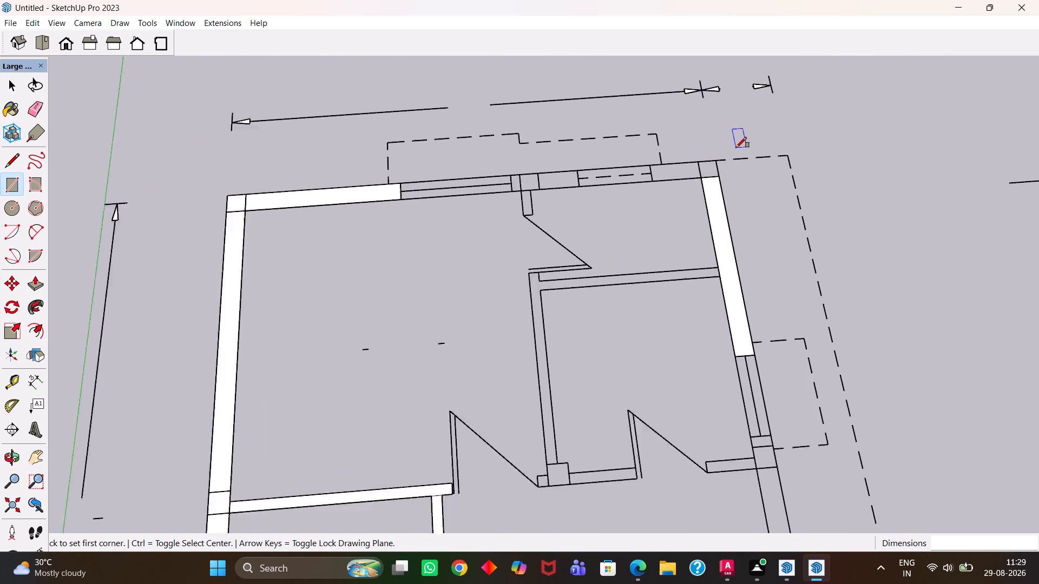
scroll(736, 148, "up", 2)
left_click(712, 163)
left_click(695, 185)
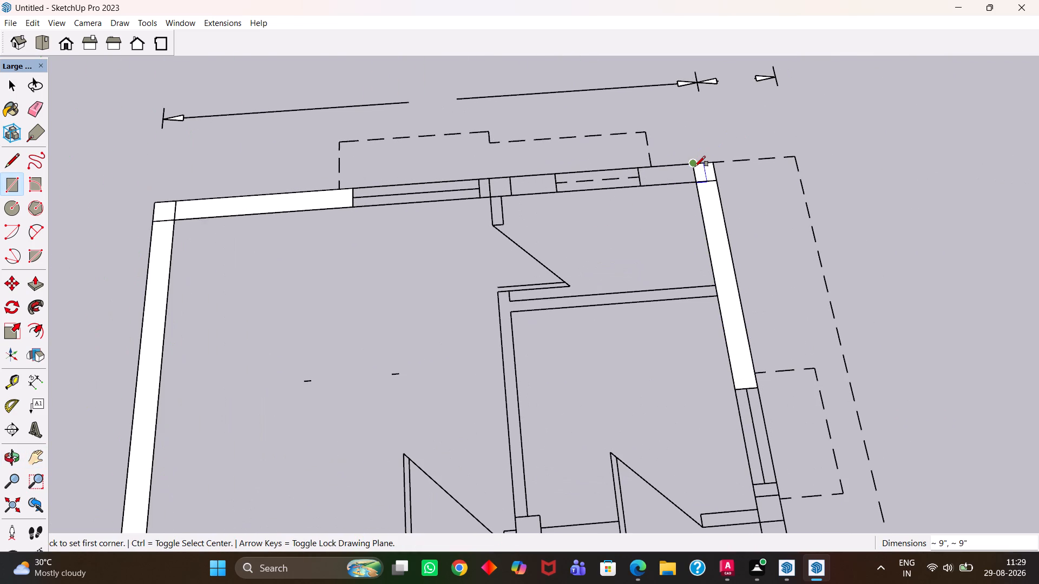
left_click(695, 167)
left_click(641, 186)
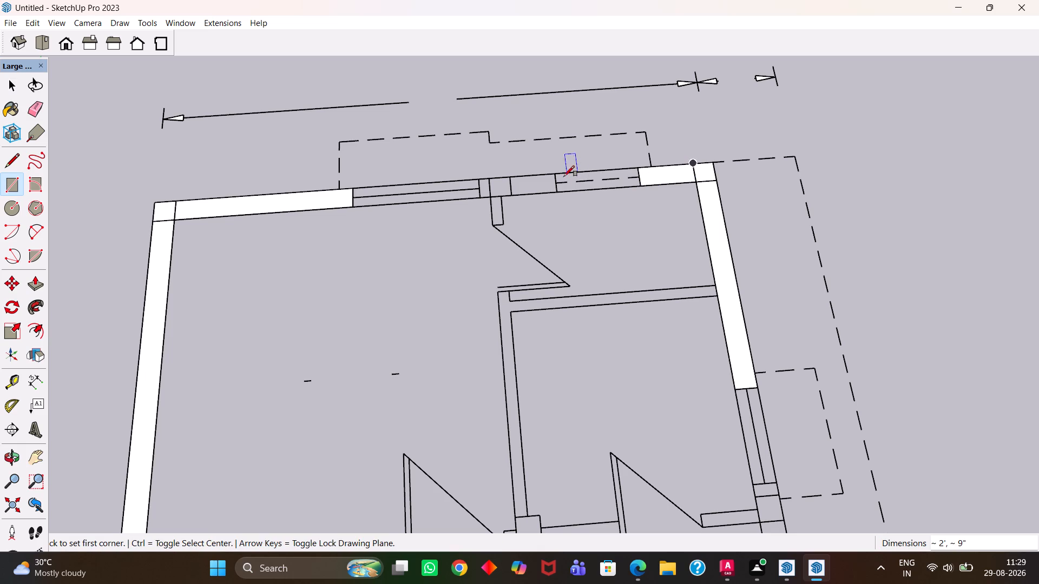
left_click(558, 175)
left_click(508, 194)
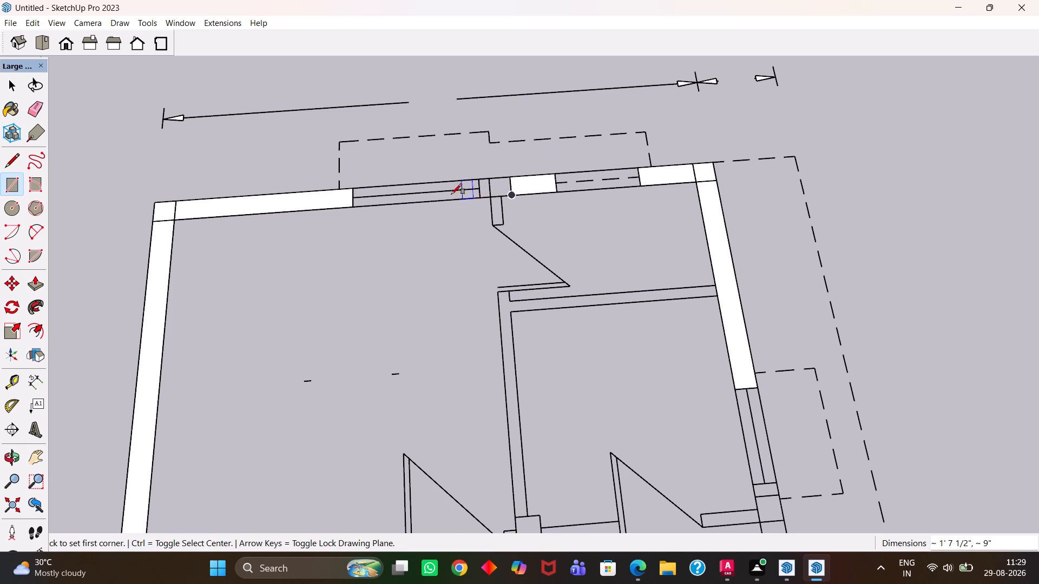
Draw a rectangle about 5' 7 1/2" by 9" over the top wall's window and column, with separate rectangles for the column edge strip and window.
left_click(350, 190)
left_click(515, 194)
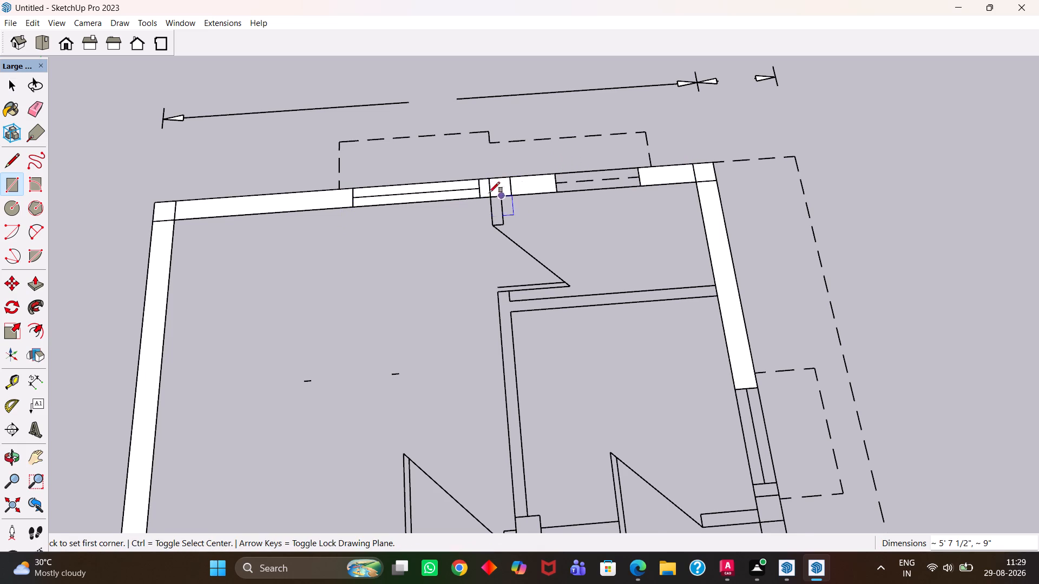
scroll(482, 193, "up", 2)
left_click(490, 177)
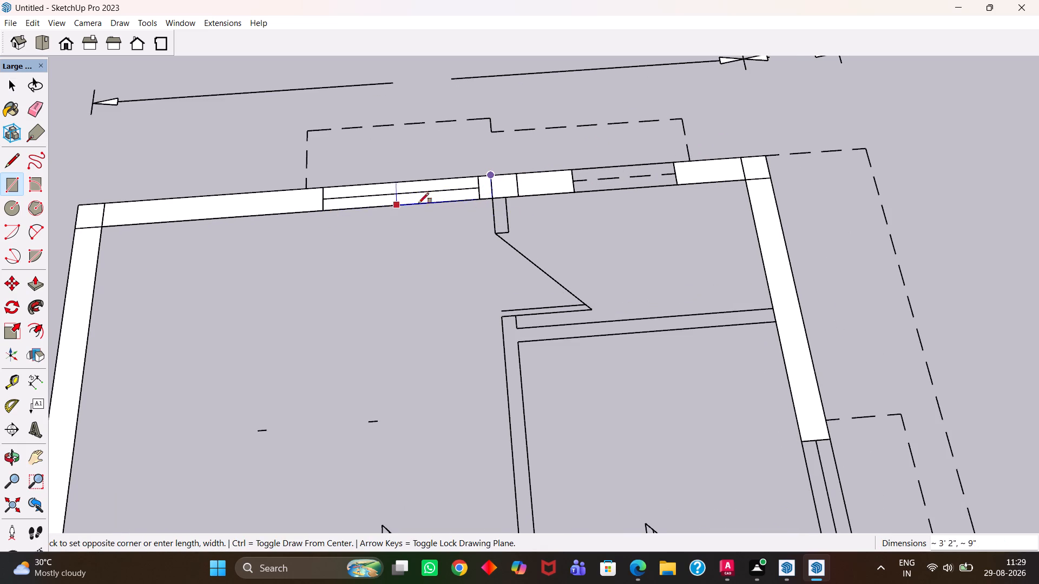
left_click(479, 197)
left_click(476, 181)
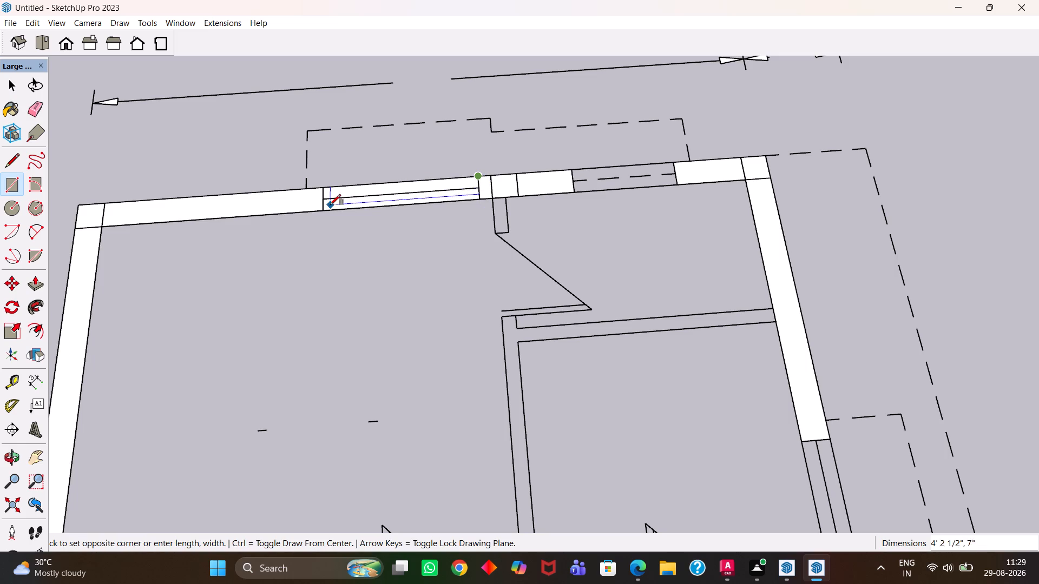
left_click(323, 210)
Draw 4 1/2" thick rectangles over the top and left partitions of the small right-hand room, about 7' and 7' 4 1/2" long.
key("h")
scroll(378, 209, "down", 5)
left_click_drag(387, 223, 550, 135)
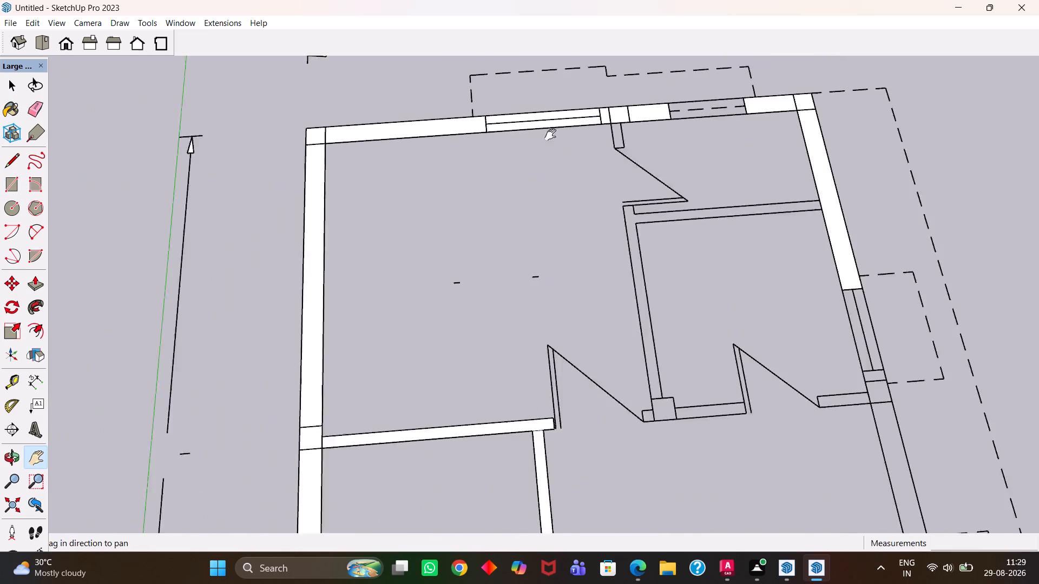
left_click_drag(550, 135, 554, 130)
scroll(536, 162, "down", 5)
scroll(615, 220, "up", 5)
scroll(644, 183, "up", 3)
left_click_drag(688, 182, 622, 184)
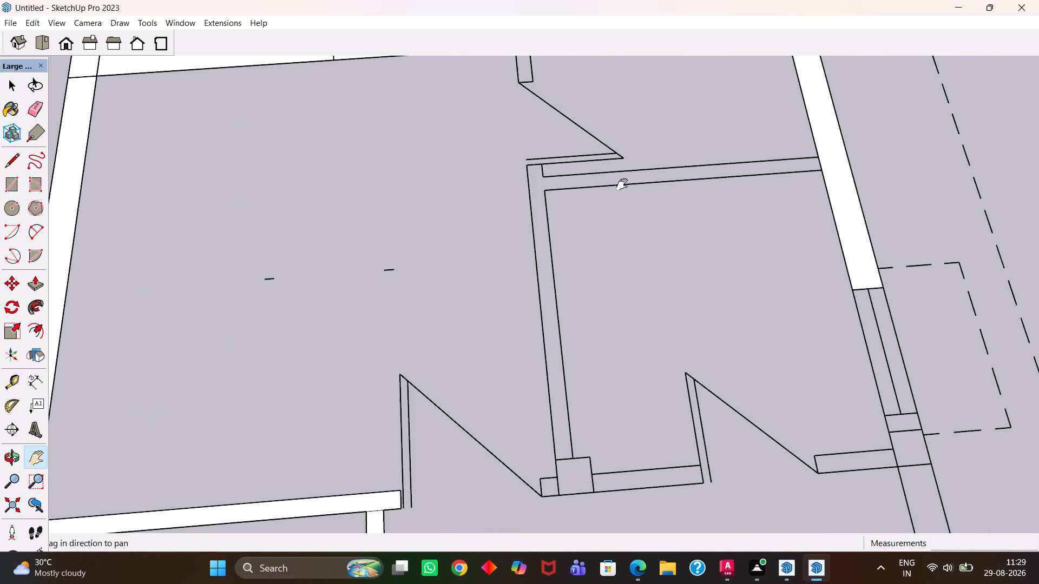
key("r")
left_click(541, 178)
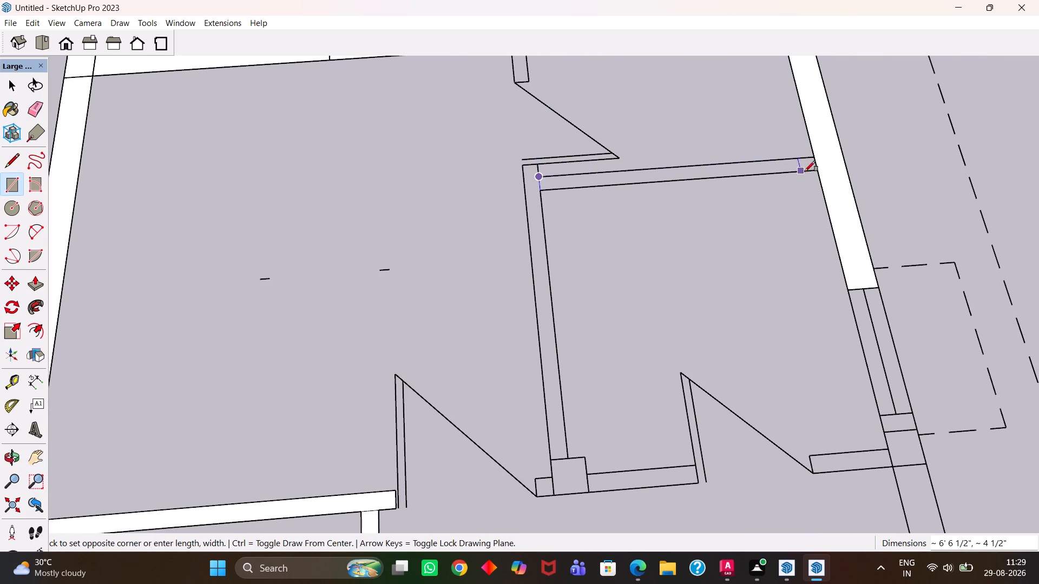
left_click(816, 168)
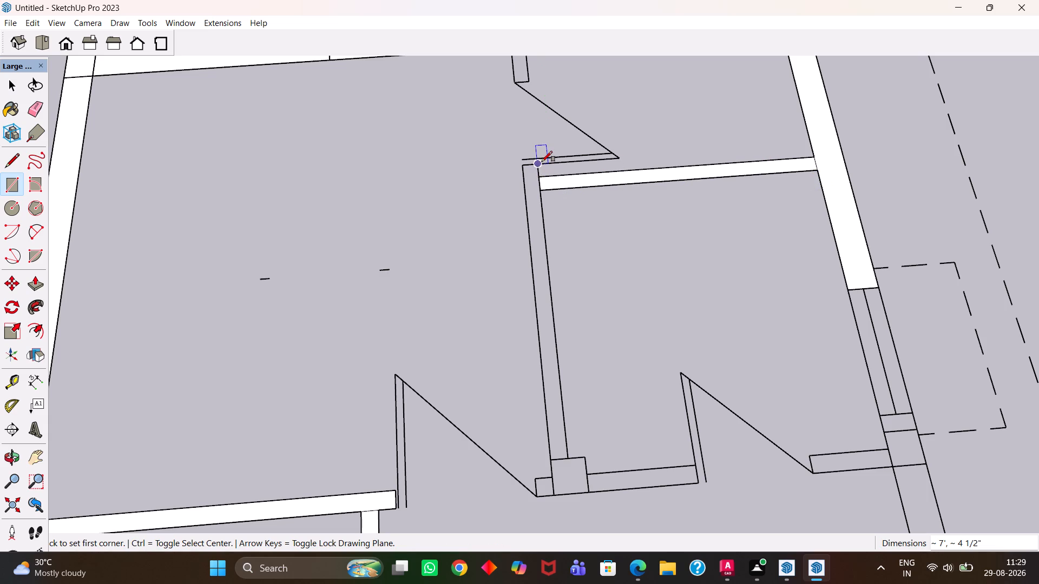
left_click(542, 161)
left_click(551, 459)
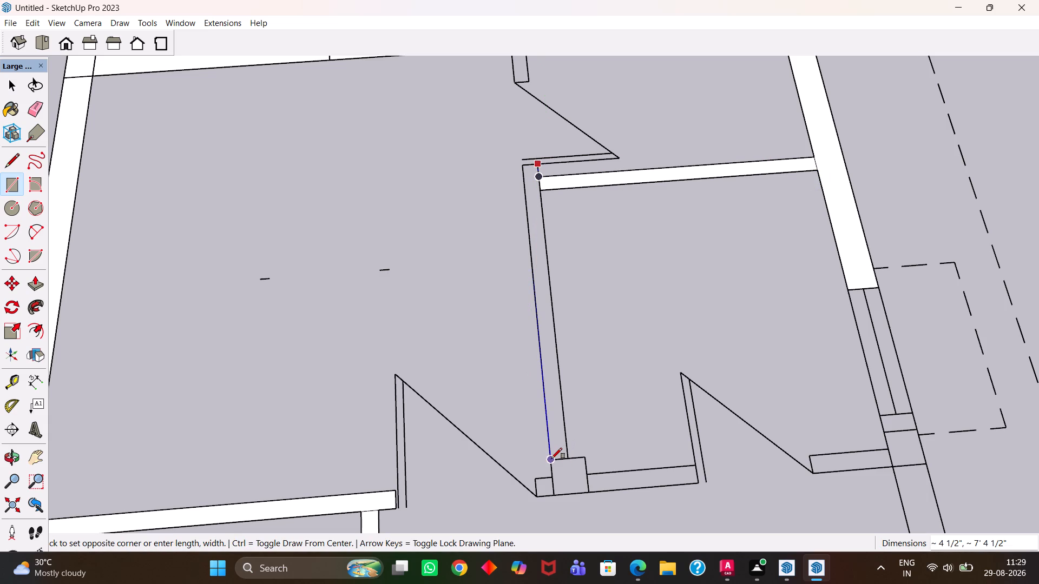
Draw a rectangle about 2' 4 1/2" by 4 1/2" over the small room's bottom partition, from the column to the door jamb.
key("h")
left_click_drag(605, 444, 567, 301)
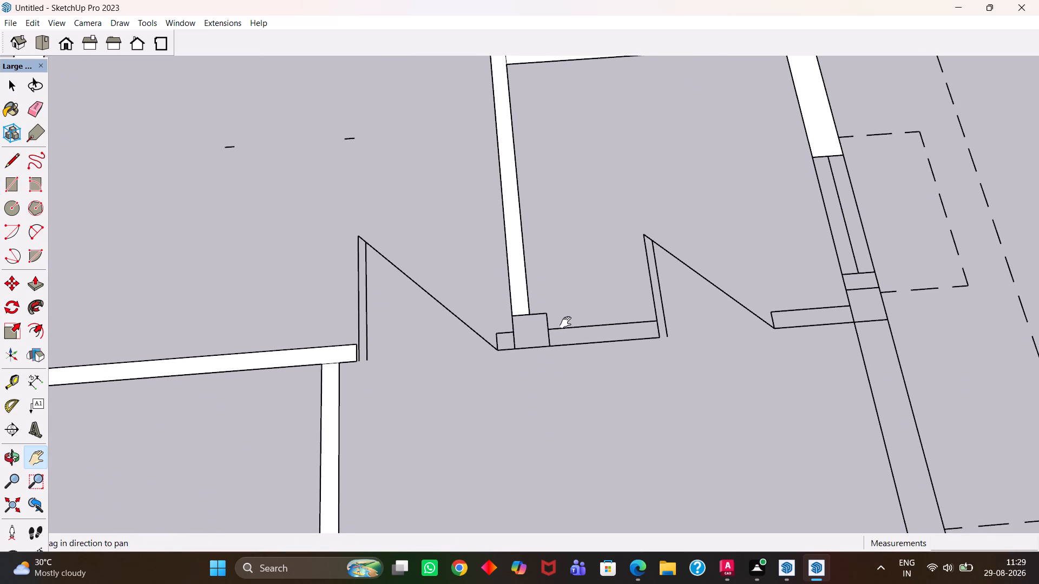
scroll(565, 324, "up", 2)
key("r")
left_click(546, 330)
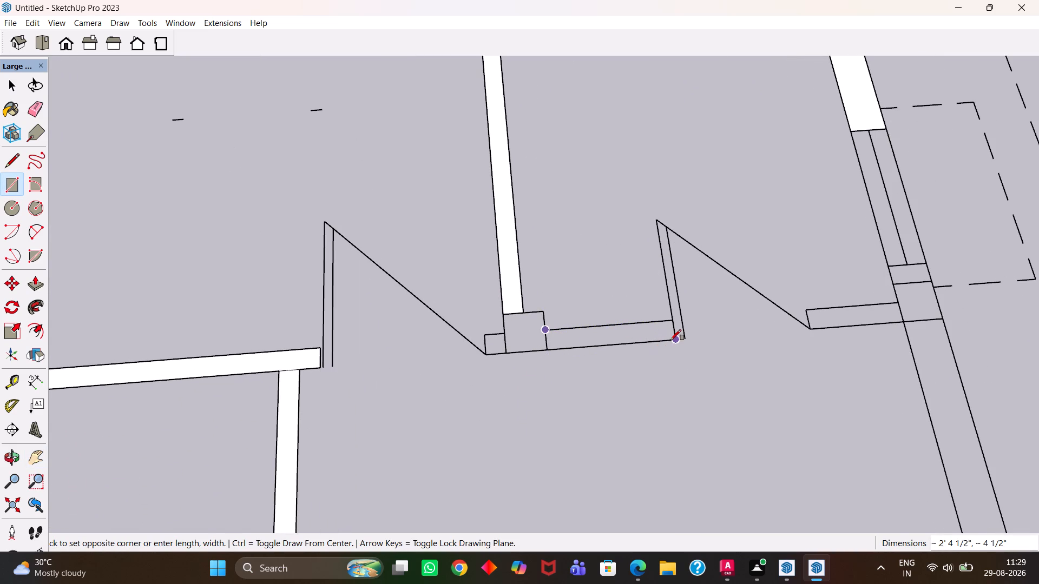
left_click(670, 340)
Draw a rectangle about 9" by 9" over the small room's bottom-left column and another over the short wall stub beside it.
left_click(548, 311)
key("space")
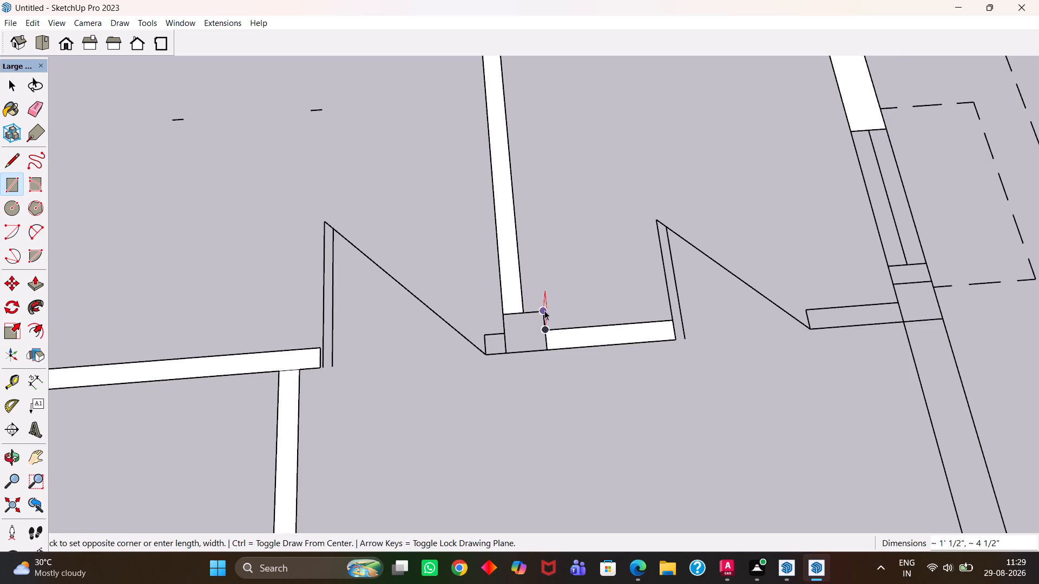
scroll(544, 310, "up", 2)
key("r")
left_click(544, 310)
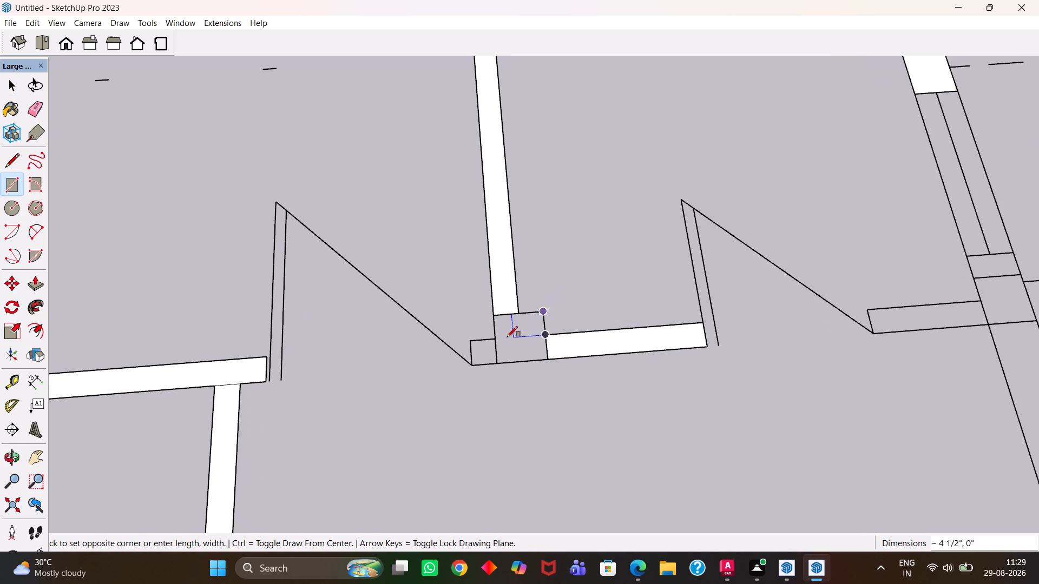
scroll(496, 365, "up", 1)
left_click(496, 365)
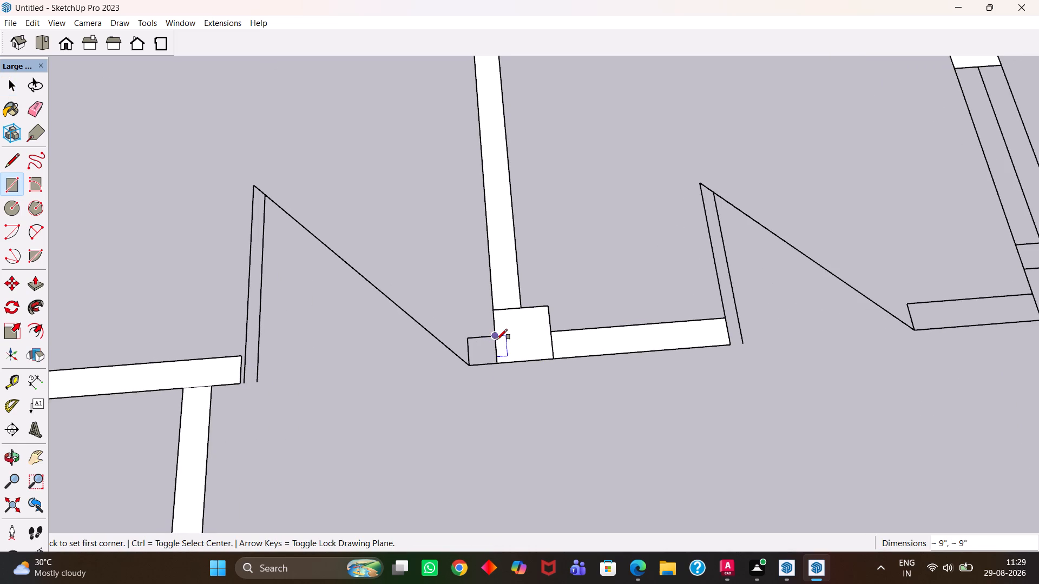
left_click(497, 340)
left_click(469, 366)
Draw a rectangle about 2' 6" by 4 1/2" over the short partition from the small room's door jamb across the right outer wall.
key("h")
scroll(476, 362, "down", 8)
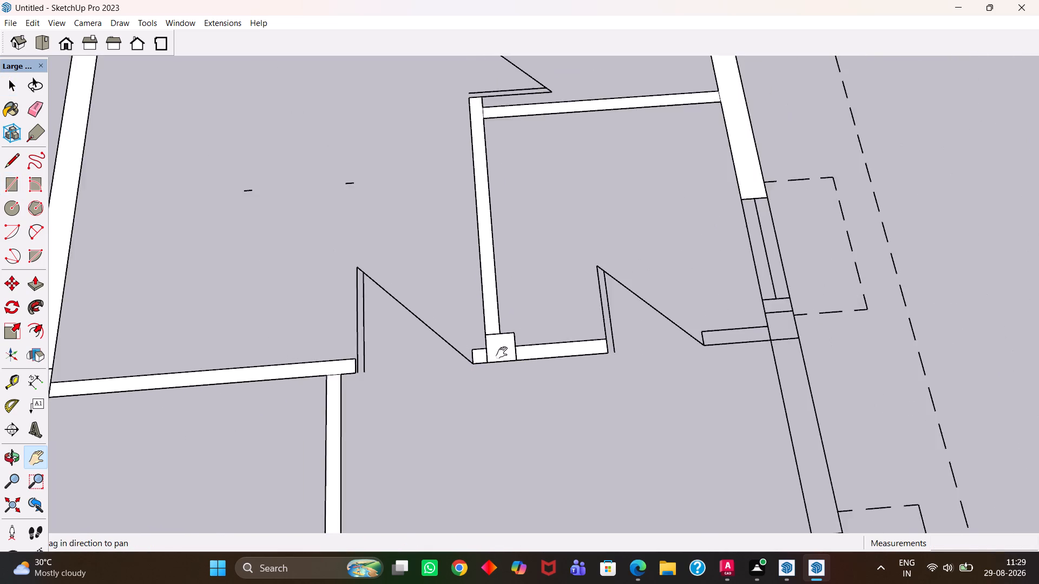
scroll(502, 353, "down", 4)
scroll(679, 335, "up", 4)
scroll(624, 346, "up", 2)
key("r")
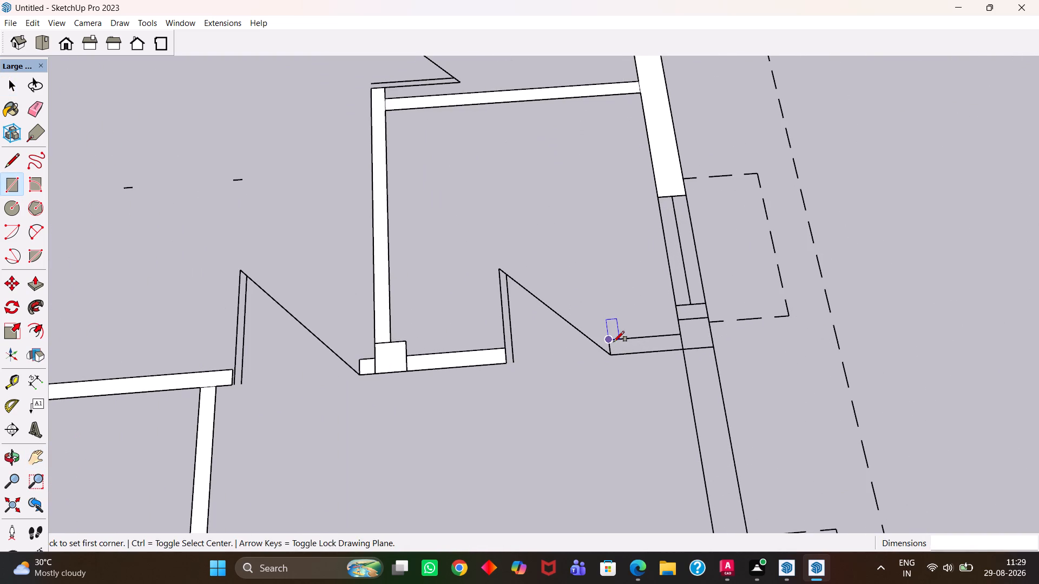
left_click(614, 342)
left_click(711, 348)
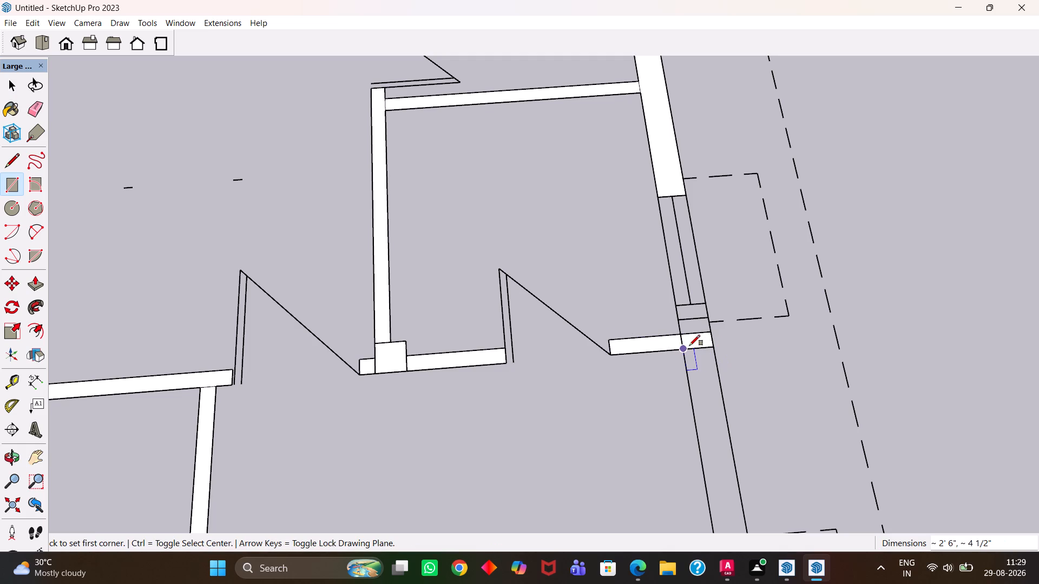
Draw a rectangle about 1' 1 1/2" by 9" over the right outer wall between the short partition and the window above it.
left_click(682, 342)
left_click(704, 304)
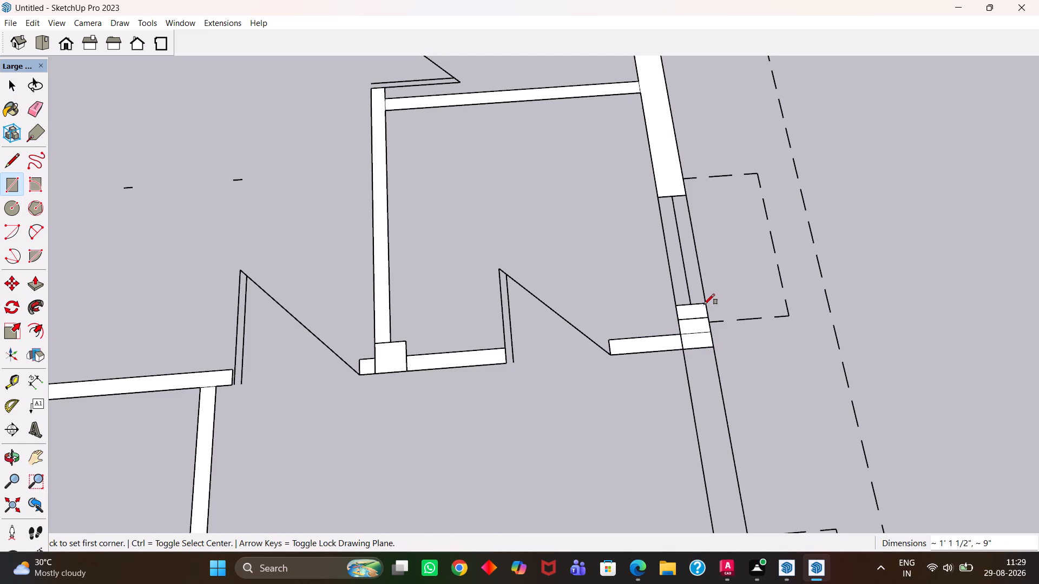
scroll(684, 327, "up", 3)
key("space")
left_click(693, 323)
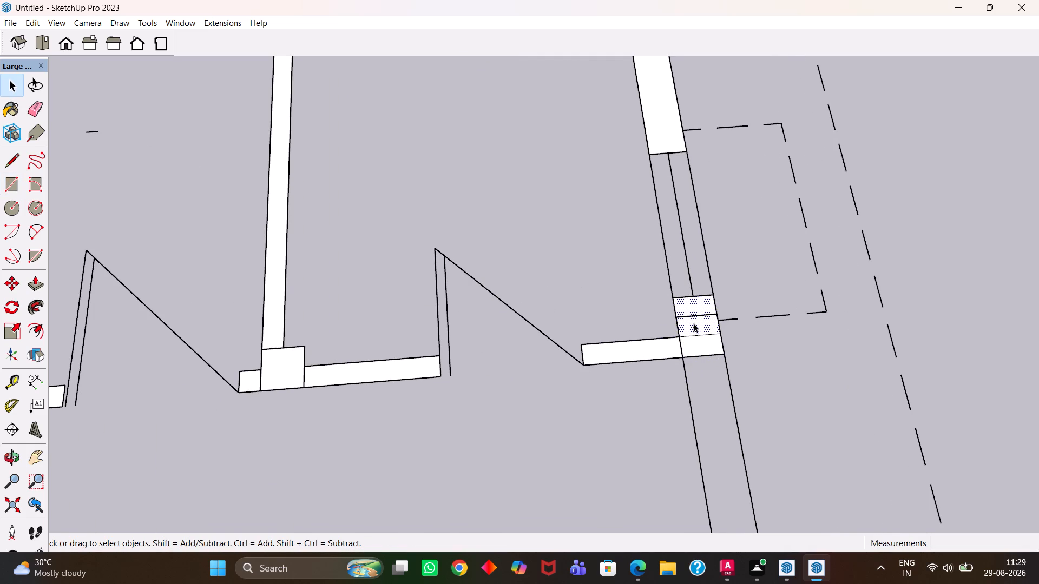
Draw a rectangle over the right outer wall, from the short partition down to the lower window.
scroll(694, 323, "down", 10)
key("h")
left_click_drag(705, 388, 643, 314)
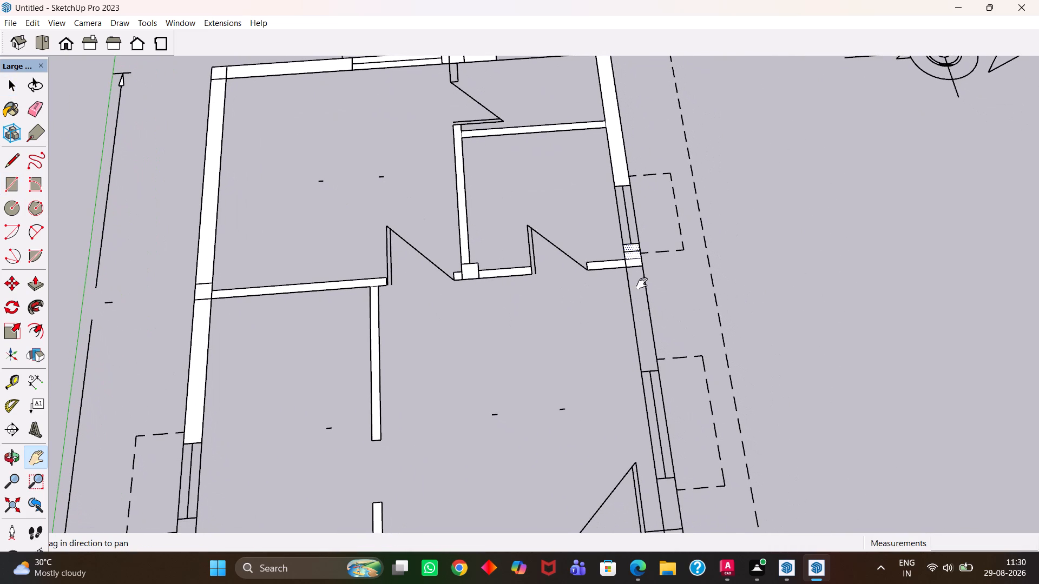
scroll(642, 283, "up", 5)
key("r")
left_click(619, 258)
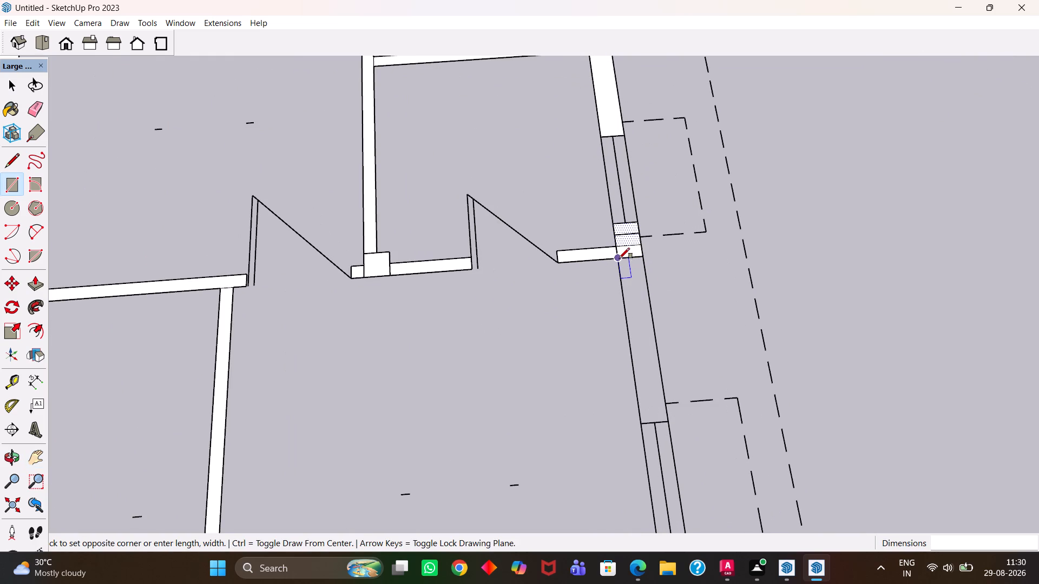
left_click(670, 422)
Draw a rectangle about 9" by 2' 9" over the right outer wall, from the lower window down to the bottom-right corner.
key("h")
scroll(649, 395, "down", 6)
left_click_drag(653, 434, 636, 382)
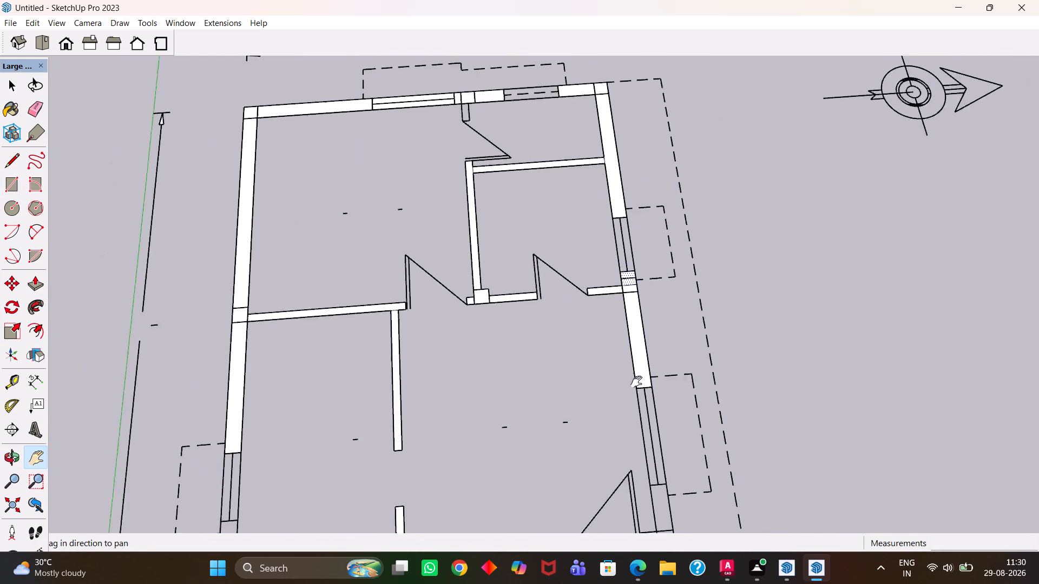
left_click_drag(636, 382, 591, 248)
scroll(601, 350, "up", 2)
key("r")
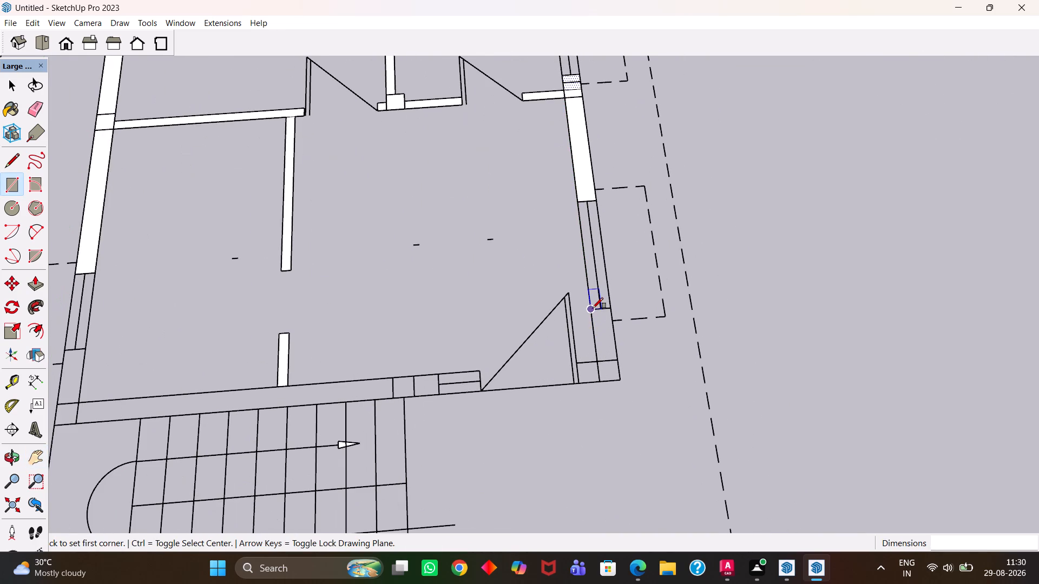
left_click(593, 308)
left_click(622, 377)
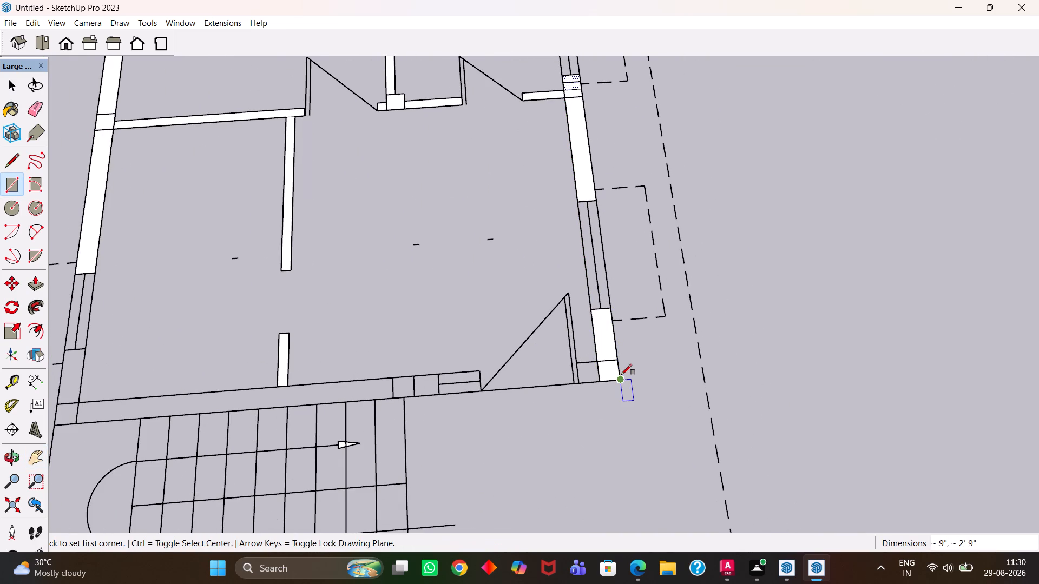
Draw a rectangle about 1' 6" by 9" over the bottom-right corner column, reaching the entrance door jamb.
scroll(621, 375, "up", 3)
left_click(616, 354)
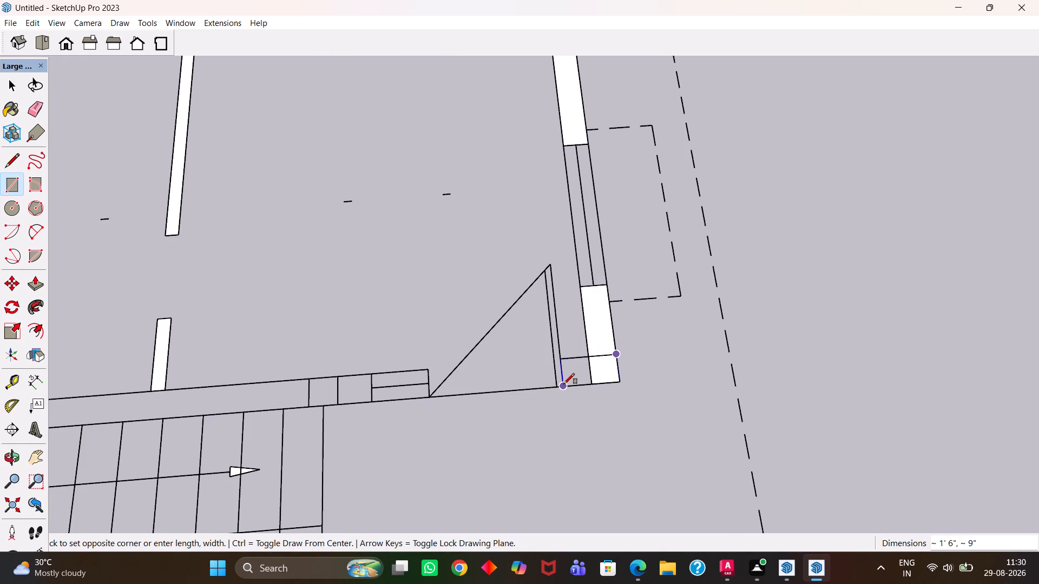
left_click(564, 384)
Draw a rectangle about 15' by 9" over the bottom outer wall above the stairs, from the bottom-left corner to the entrance door jamb.
key("h")
left_click_drag(433, 360, 679, 349)
left_click_drag(542, 368, 575, 349)
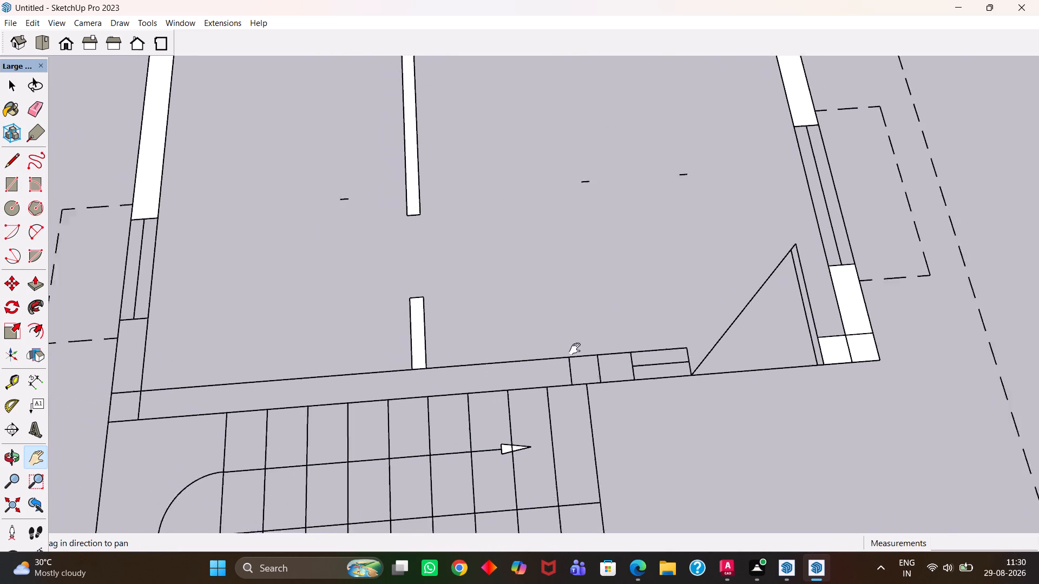
left_click_drag(575, 349, 626, 328)
key("r")
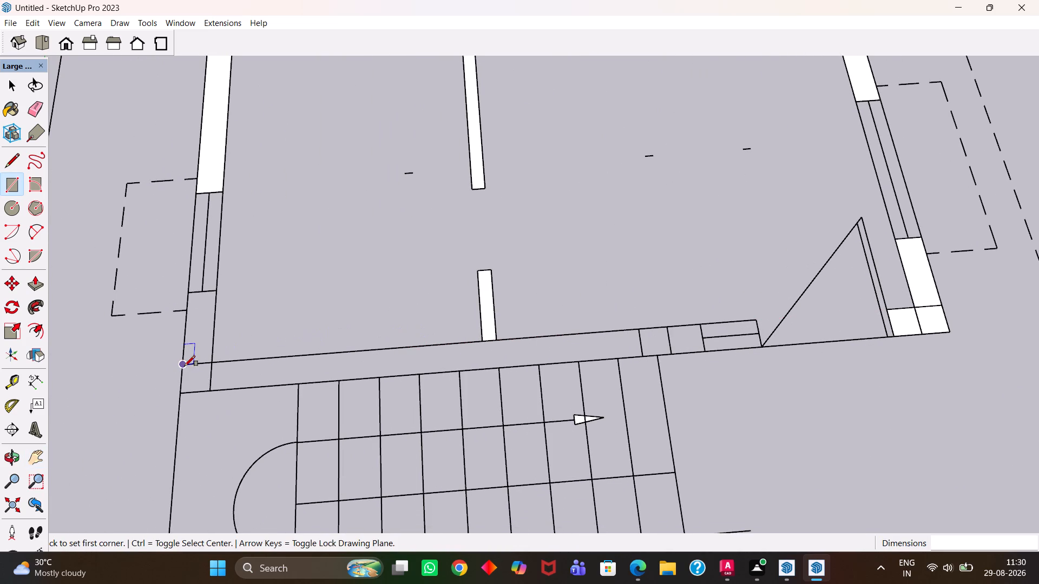
left_click(185, 366)
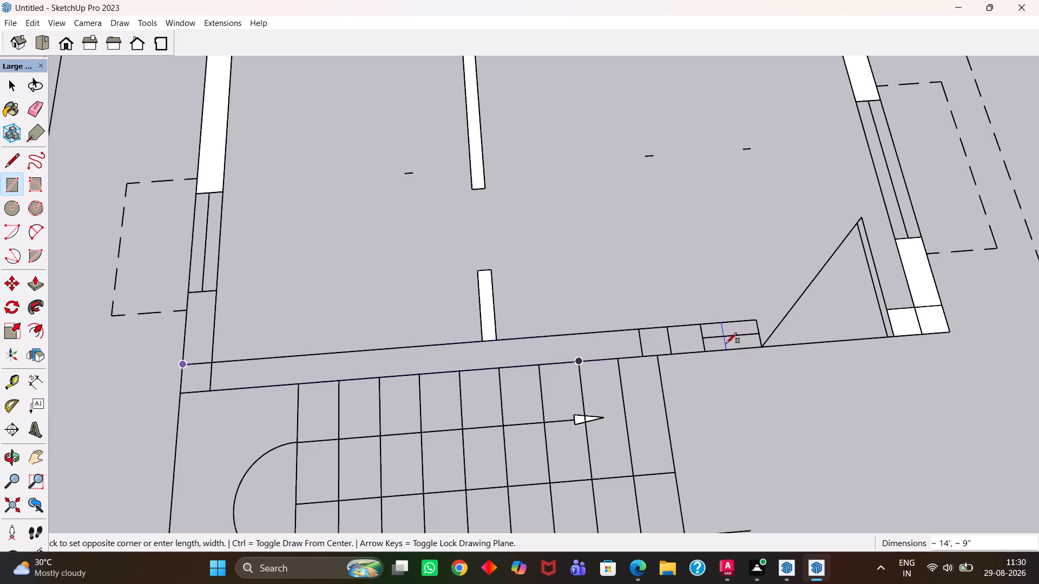
left_click(762, 342)
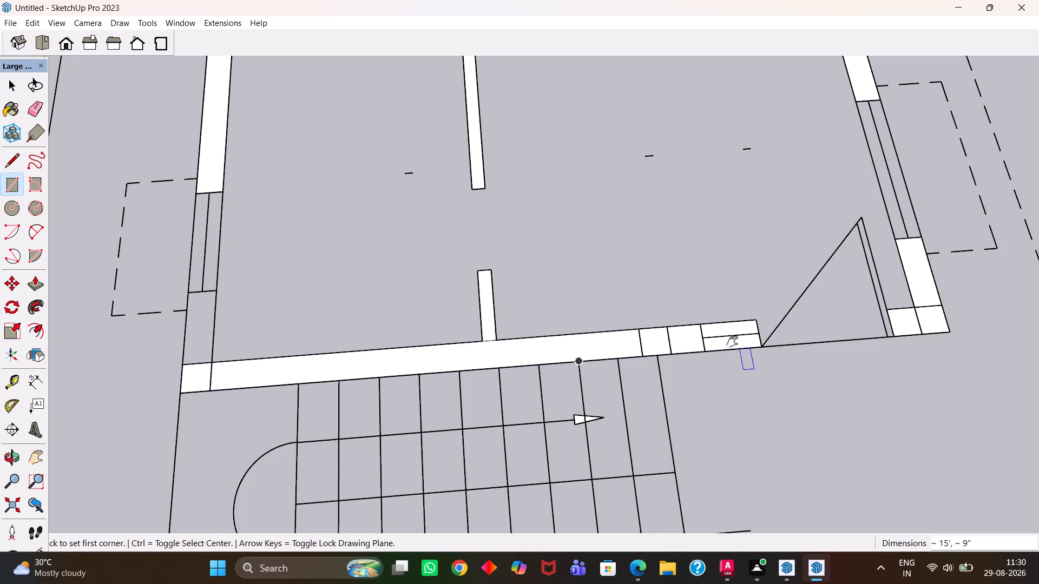
Draw a rectangle about 9" wide over the left outer wall, from the bottom-left corner up to the far end of the lower window.
key("h")
scroll(657, 342, "down", 5)
left_click_drag(464, 321, 576, 359)
scroll(485, 362, "up", 1)
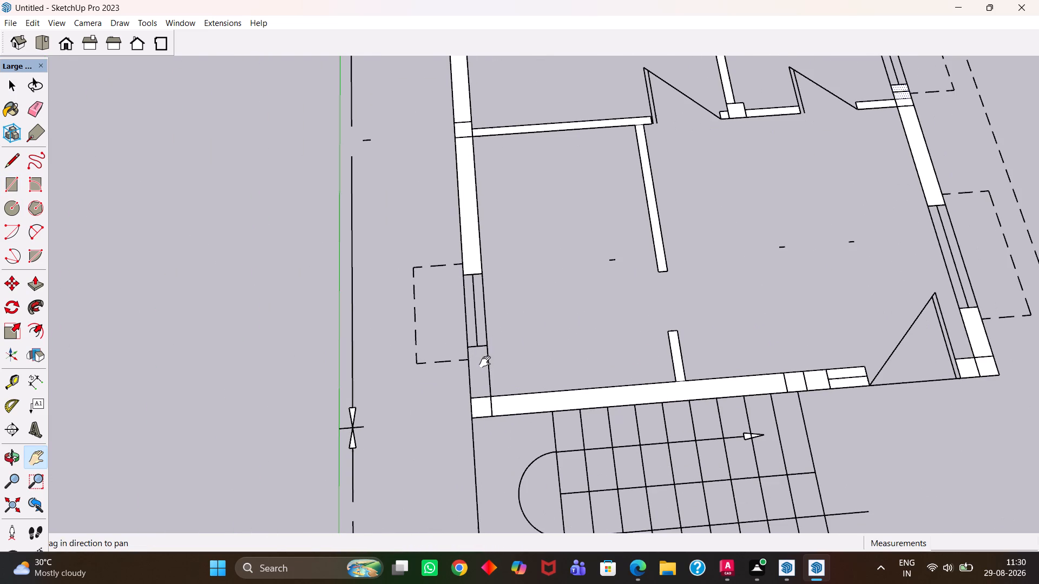
key("r")
left_click(473, 413)
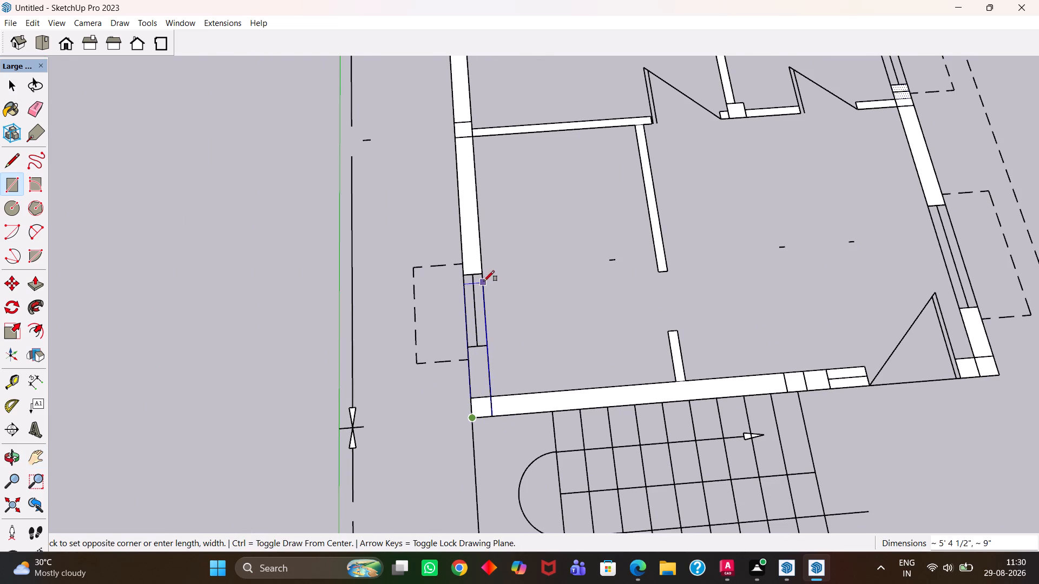
left_click(484, 272)
Group the top outer wall's rectangle between the top-left corner and the first window, including its edges.
scroll(478, 281, "down", 6)
key("h")
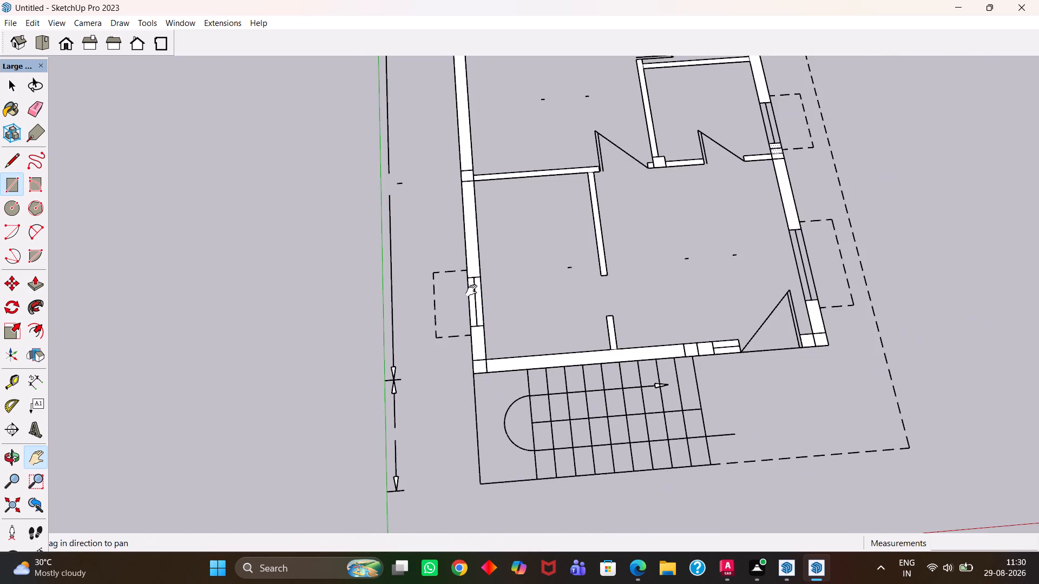
scroll(471, 290, "down", 6)
left_click_drag(477, 222, 487, 309)
scroll(475, 255, "up", 15)
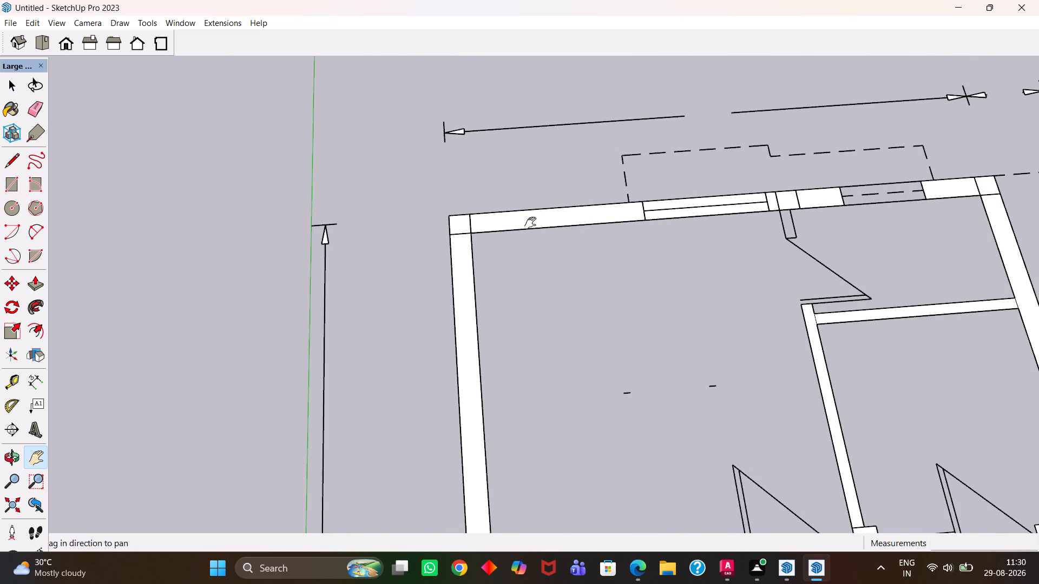
scroll(528, 226, "up", 4)
key("space")
double_click(530, 220)
left_click(532, 219)
double_click(536, 217)
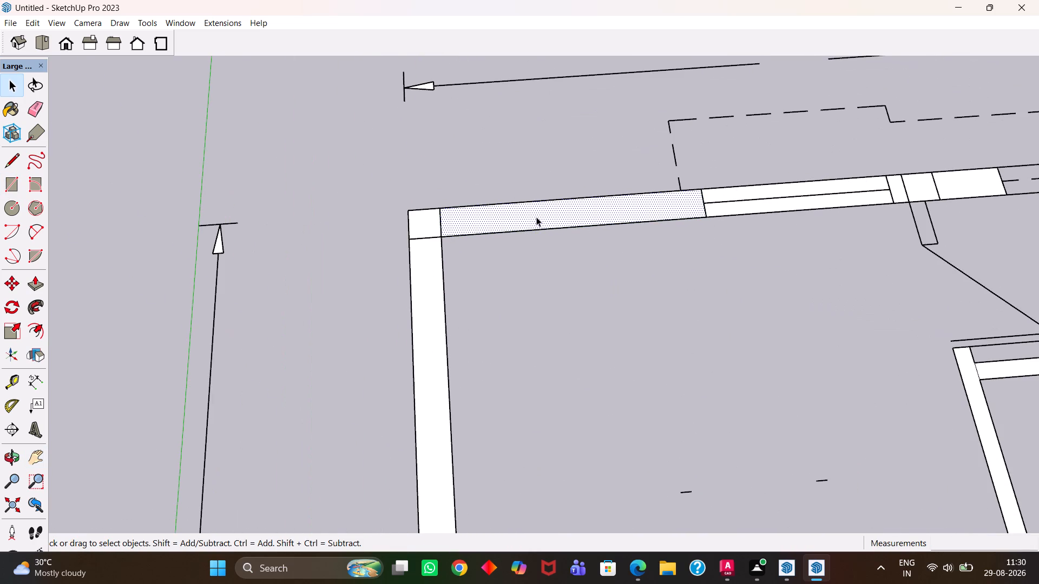
right_click(536, 217)
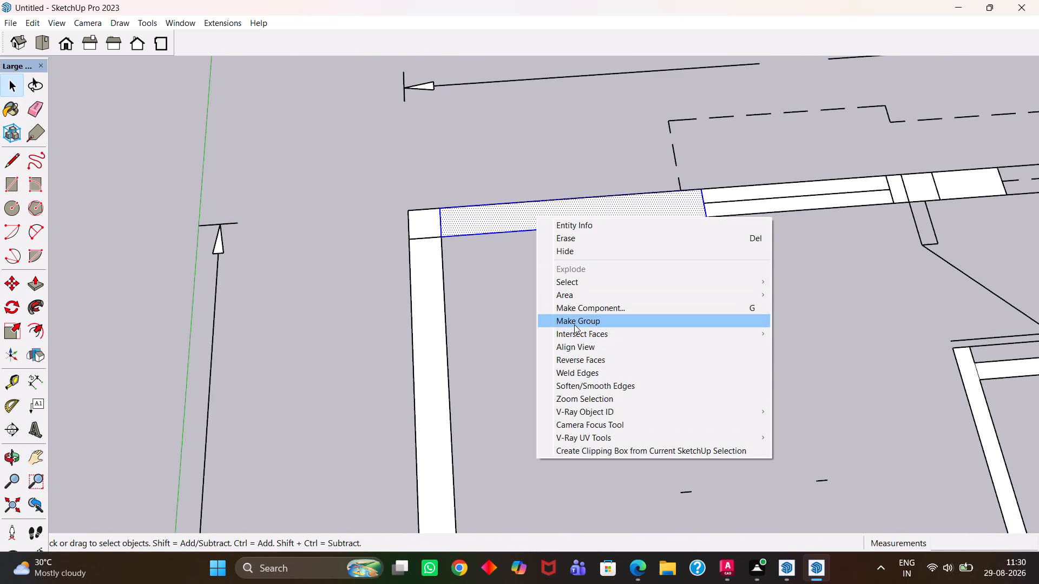
left_click(574, 324)
Push/Pull the face inside the new wall group up to a height of 10' and close the group.
scroll(510, 201, "up", 3)
double_click(512, 223)
left_click(514, 229)
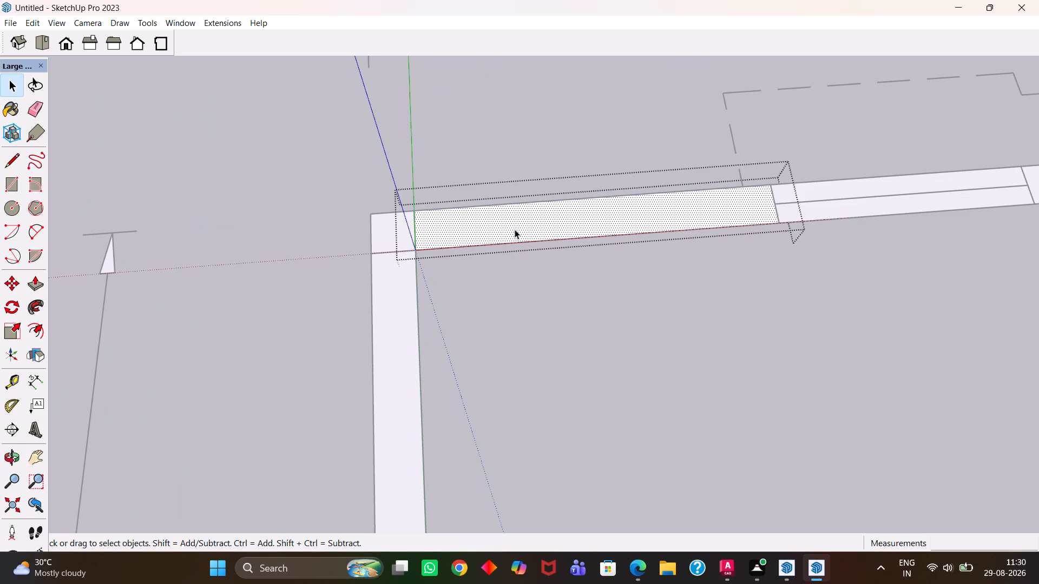
key("p")
left_click(516, 233)
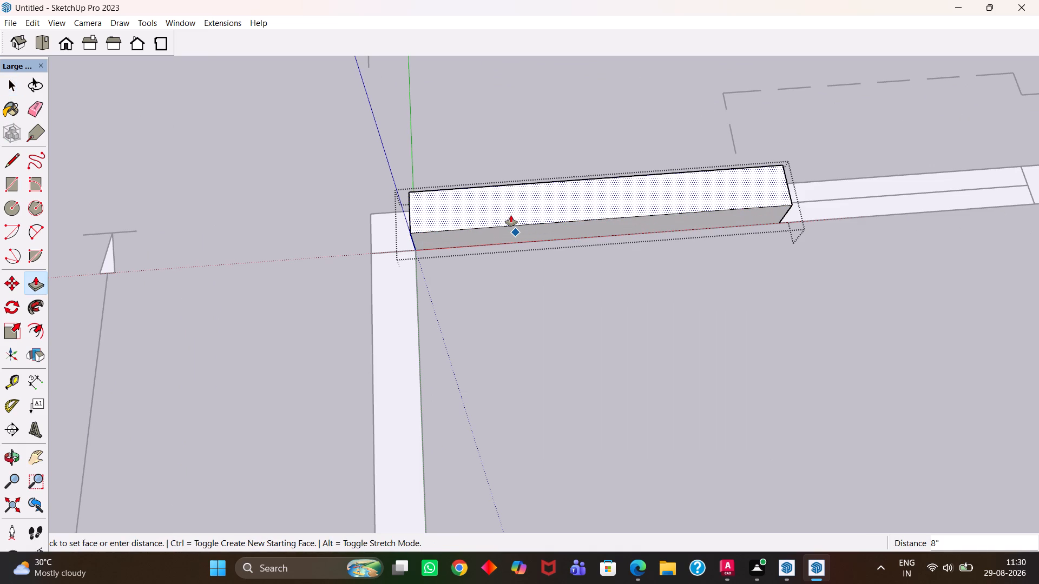
type("10")
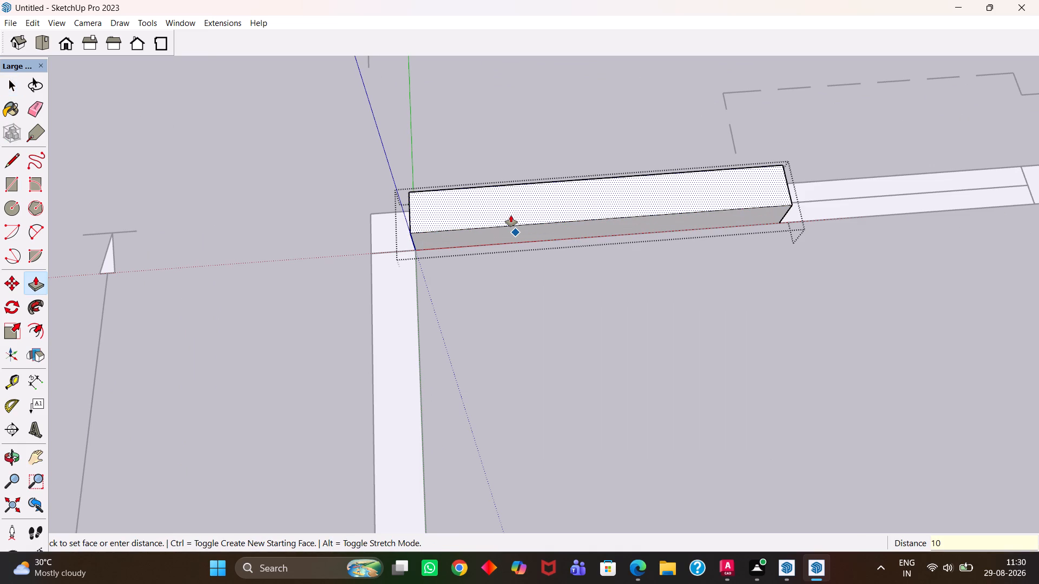
key("apostrophe")
key("Return")
key("h")
scroll(511, 215, "down", 6)
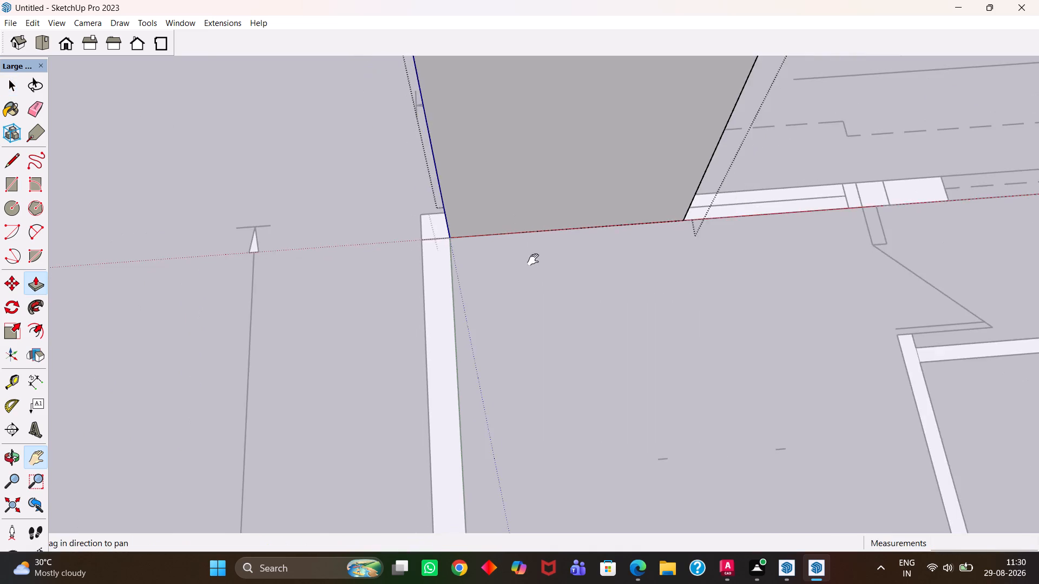
scroll(533, 260, "down", 15)
scroll(517, 300, "up", 1)
middle_click_drag(517, 300, 678, 207)
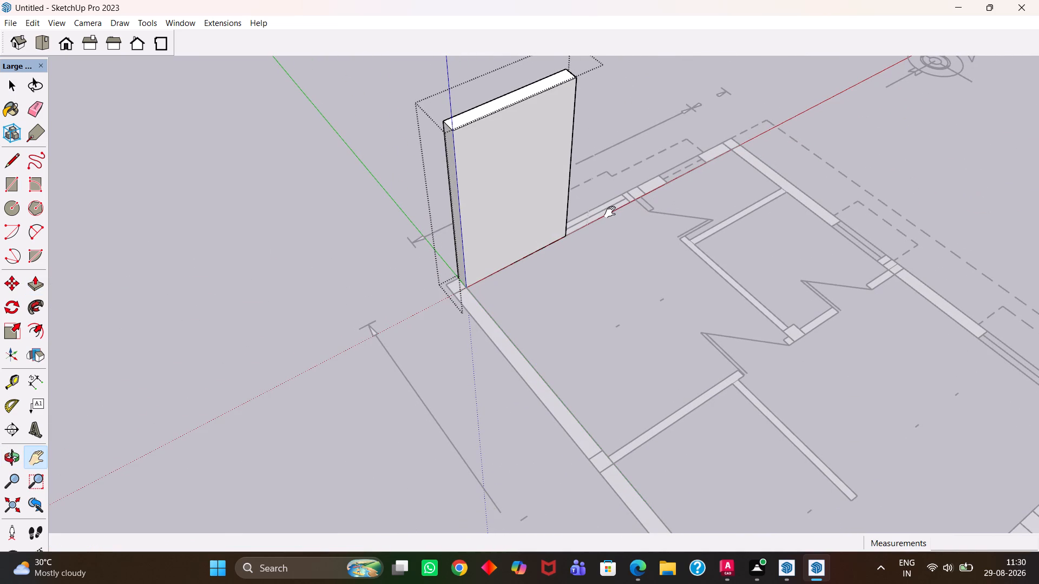
scroll(603, 214, "up", 3)
key("h")
left_click_drag(578, 215, 561, 283)
scroll(559, 279, "down", 5)
left_click_drag(509, 323, 578, 311)
key("space")
double_click(386, 243)
Reopen the raised wall group and extend its corner-side end face about 9" over the top-left corner square.
scroll(590, 362, "up", 4)
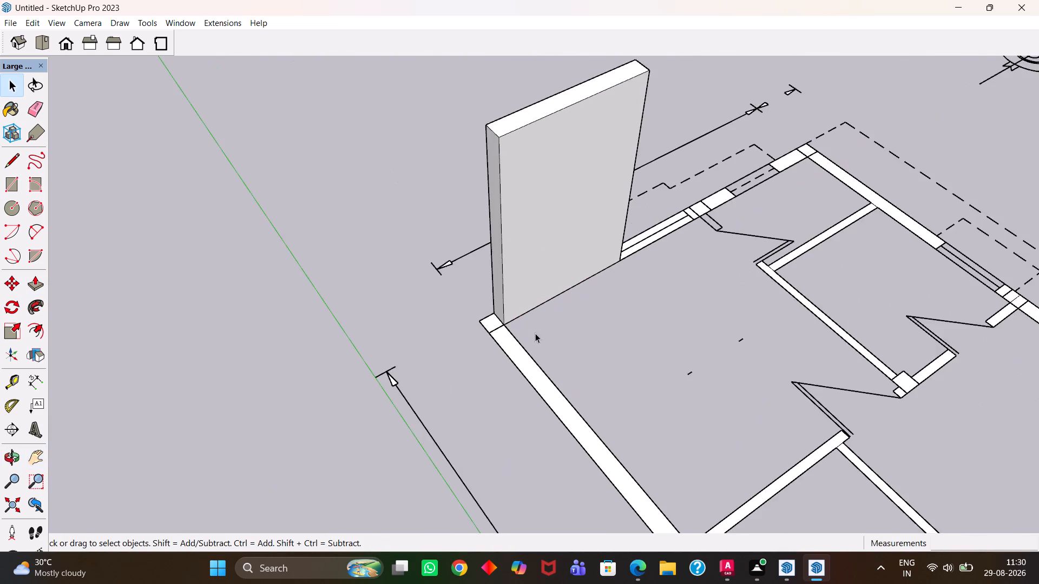
scroll(535, 333, "up", 5)
middle_click_drag(479, 335, 528, 332)
scroll(494, 337, "up", 5)
key("h")
scroll(492, 298, "up", 4)
middle_click_drag(484, 310, 506, 317)
scroll(504, 317, "up", 2)
key("space")
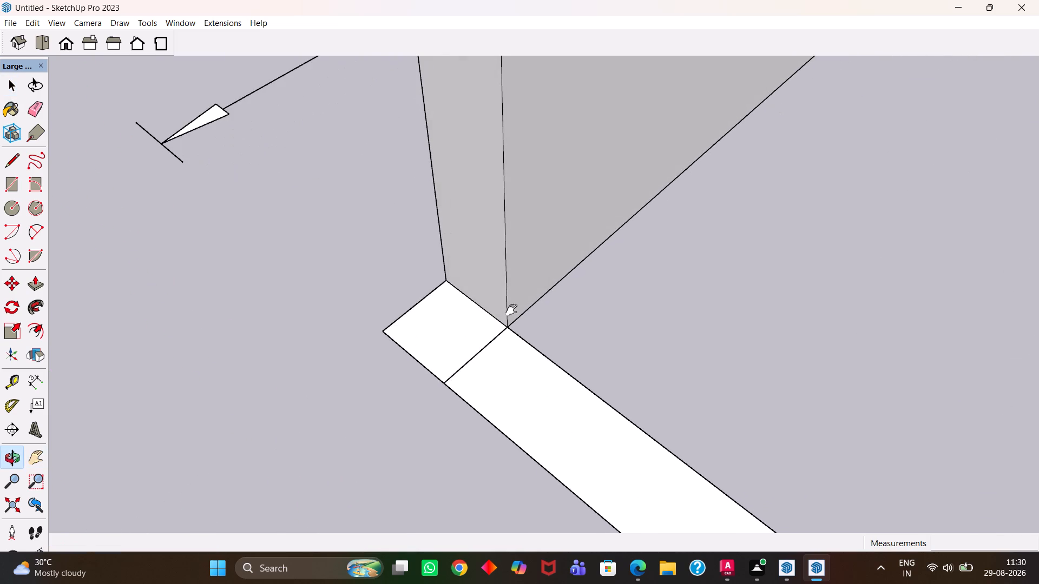
double_click(491, 283)
left_click(494, 271)
key("p")
left_click(494, 271)
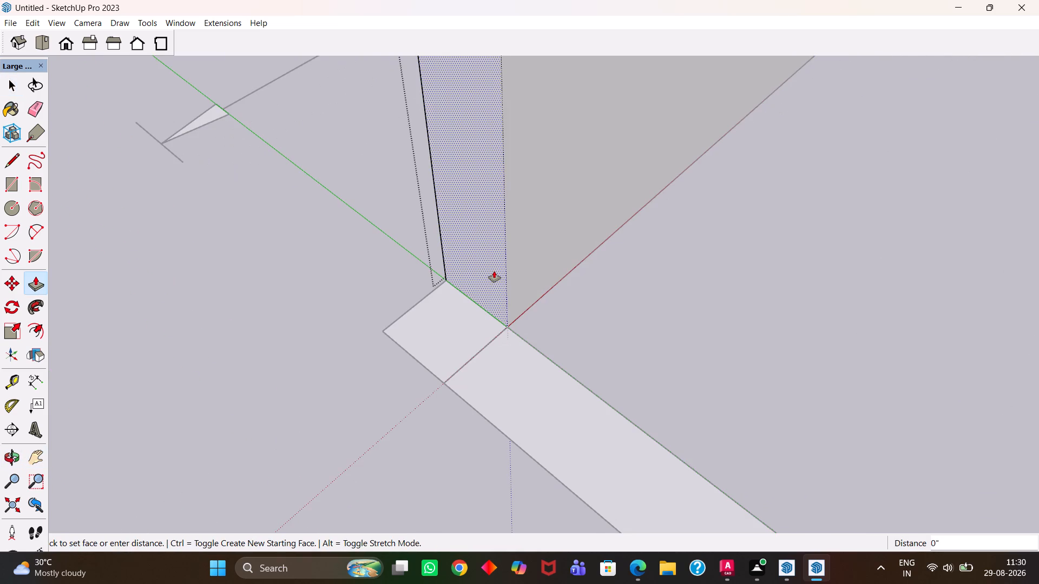
left_click(447, 385)
Pull the corner block's side face about 11' 4 1/2" along the left outer wall to the near edge of the first partition.
middle_click_drag(452, 407, 405, 402)
scroll(404, 401, "down", 3)
key("space")
left_click(453, 346)
scroll(453, 346, "down", 4)
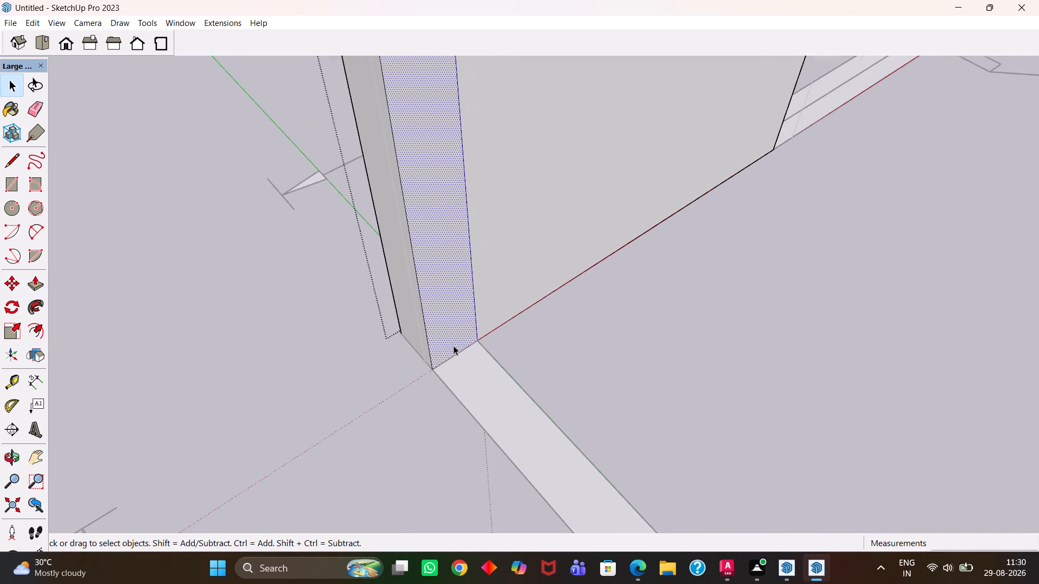
scroll(453, 346, "down", 1)
key("p")
left_click(457, 343)
key("h")
scroll(499, 417, "down", 7)
left_click_drag(530, 444, 476, 367)
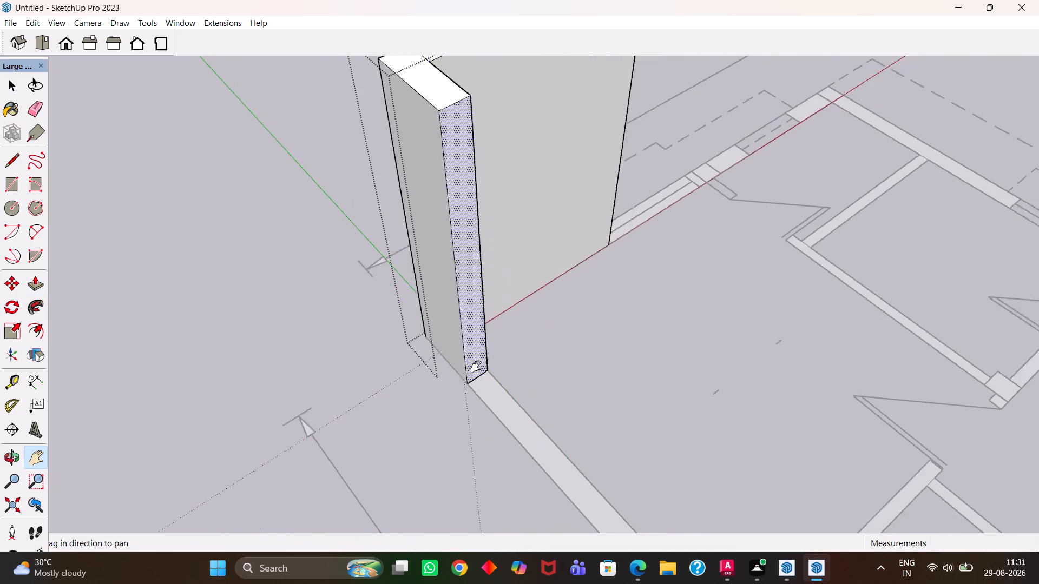
left_click_drag(476, 367, 418, 269)
scroll(411, 262, "down", 6)
left_click_drag(517, 389, 464, 331)
scroll(464, 331, "up", 9)
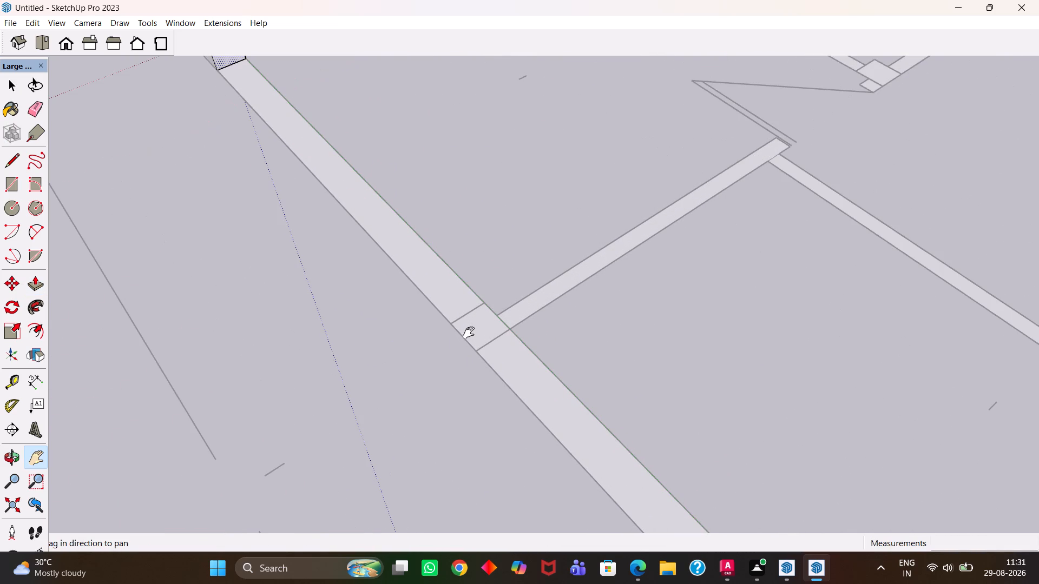
key("Escape")
left_click(516, 305)
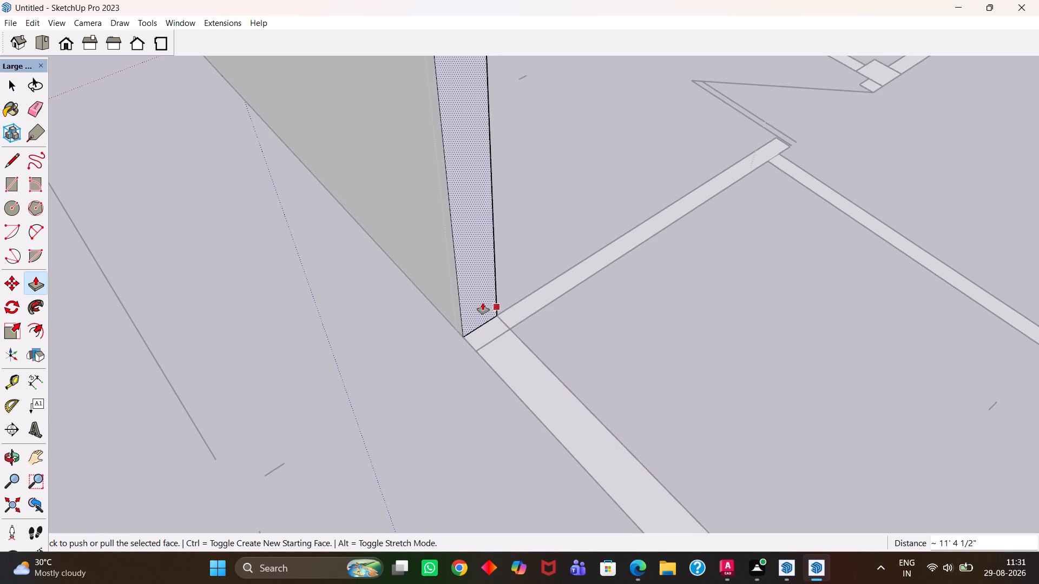
Pull the left wall's end face a further 4 1/2" as a separate section across the partition's thickness.
left_click(478, 302)
left_click(550, 304)
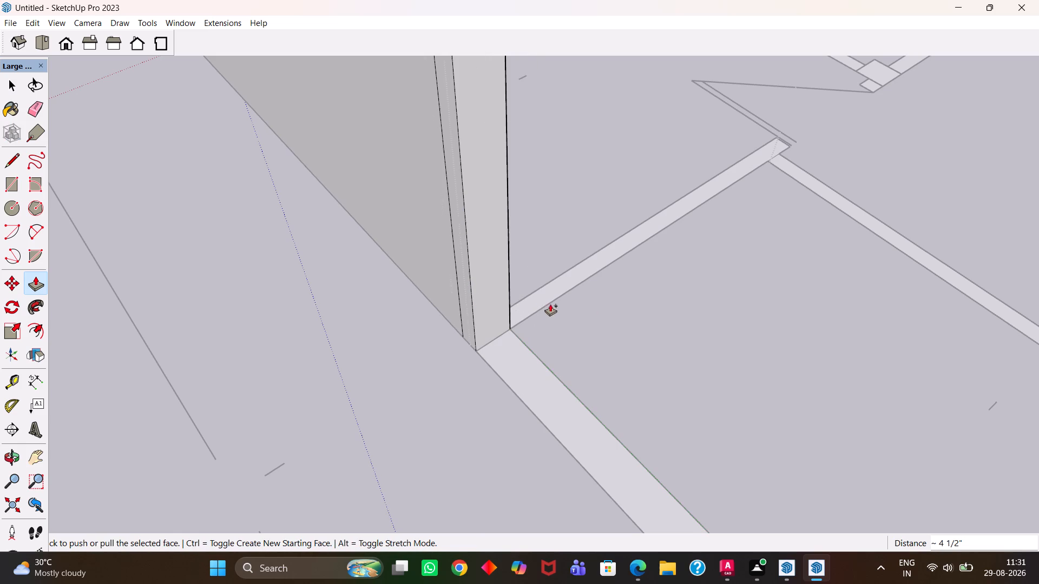
Pull the left wall's end face about 6' 4 1/2" along the plan to the start of the lower window.
key("space")
left_click(494, 312)
key("p")
left_click(490, 314)
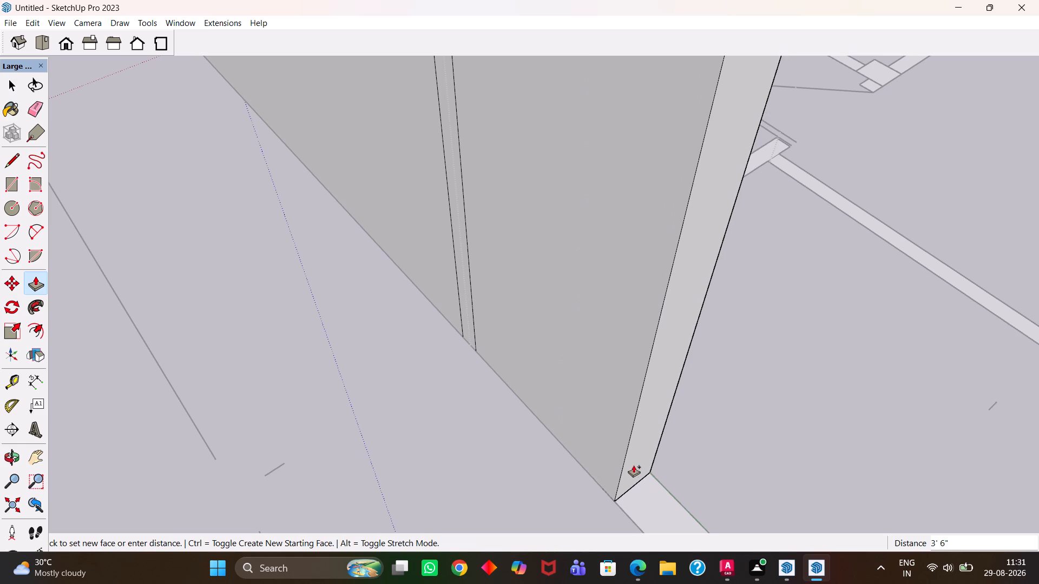
key("h")
scroll(629, 462, "down", 10)
left_click_drag(669, 466, 525, 297)
scroll(525, 308, "down", 2)
scroll(535, 321, "up", 6)
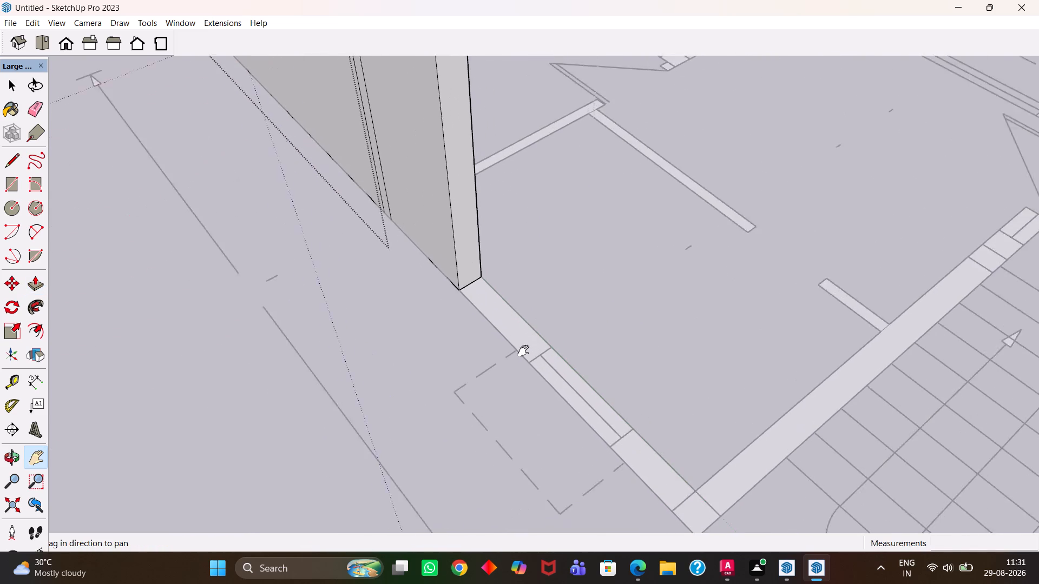
scroll(523, 351, "up", 5)
key("Escape")
left_click(531, 366)
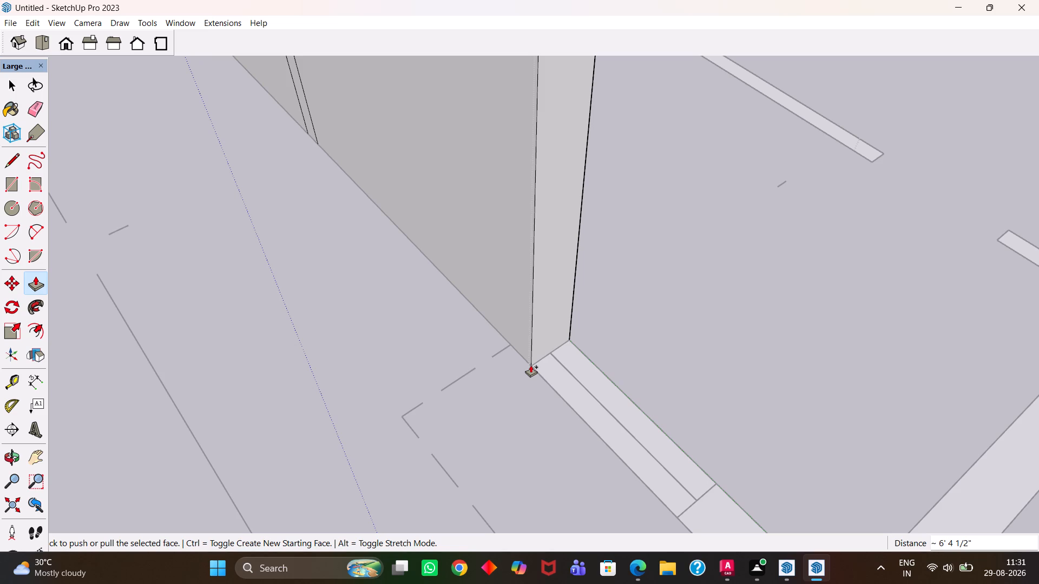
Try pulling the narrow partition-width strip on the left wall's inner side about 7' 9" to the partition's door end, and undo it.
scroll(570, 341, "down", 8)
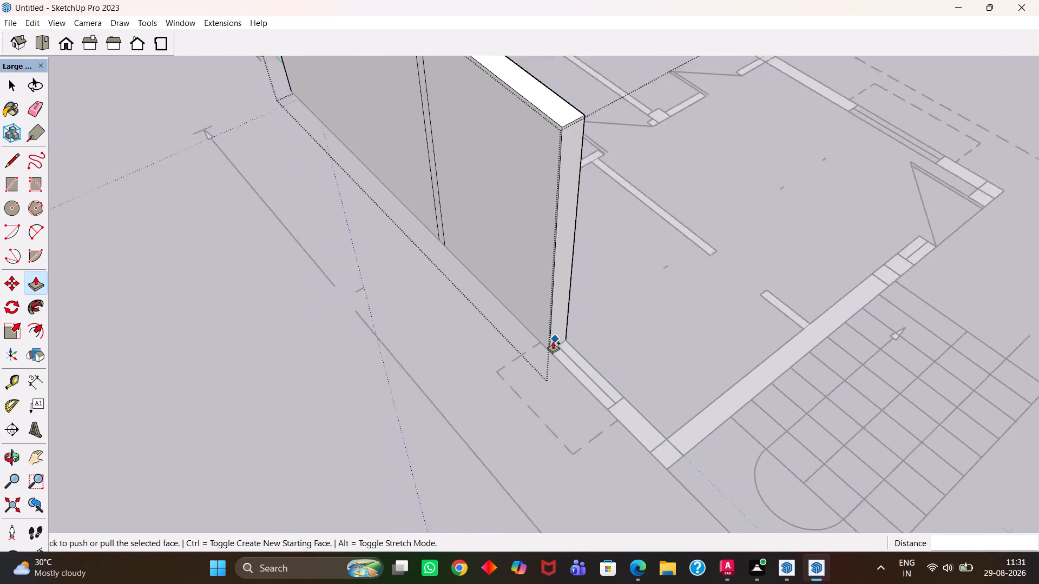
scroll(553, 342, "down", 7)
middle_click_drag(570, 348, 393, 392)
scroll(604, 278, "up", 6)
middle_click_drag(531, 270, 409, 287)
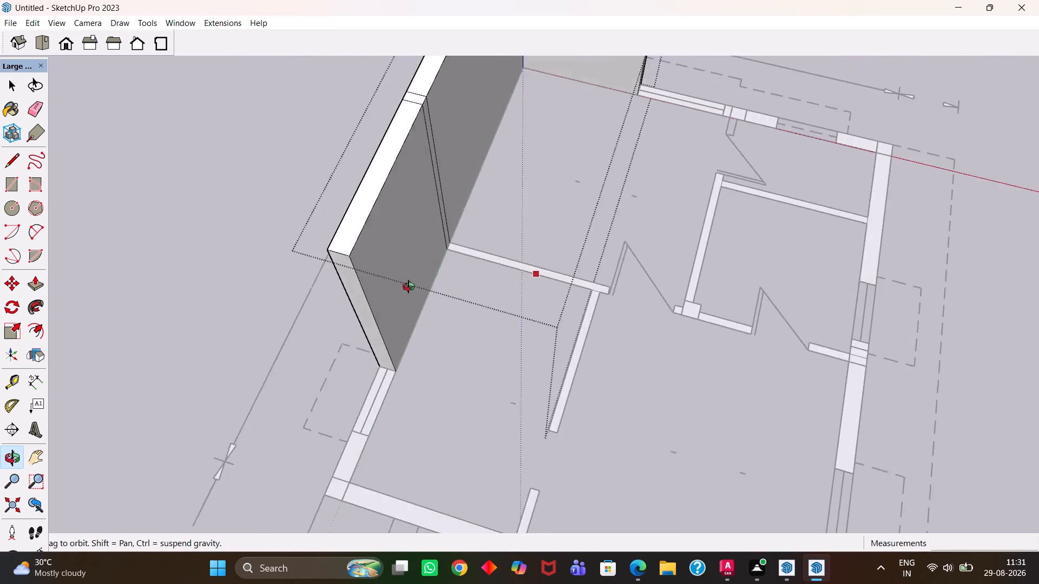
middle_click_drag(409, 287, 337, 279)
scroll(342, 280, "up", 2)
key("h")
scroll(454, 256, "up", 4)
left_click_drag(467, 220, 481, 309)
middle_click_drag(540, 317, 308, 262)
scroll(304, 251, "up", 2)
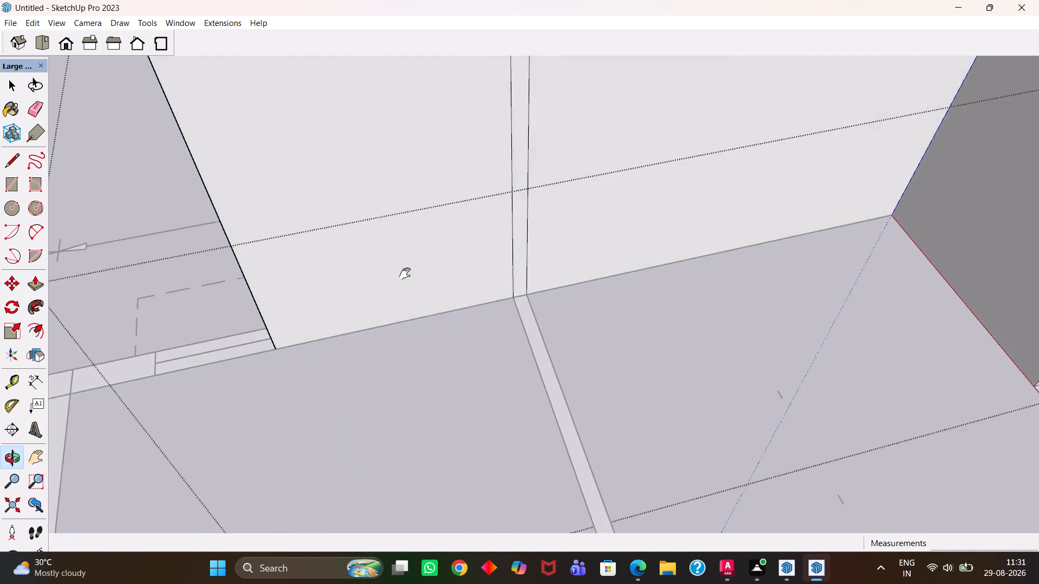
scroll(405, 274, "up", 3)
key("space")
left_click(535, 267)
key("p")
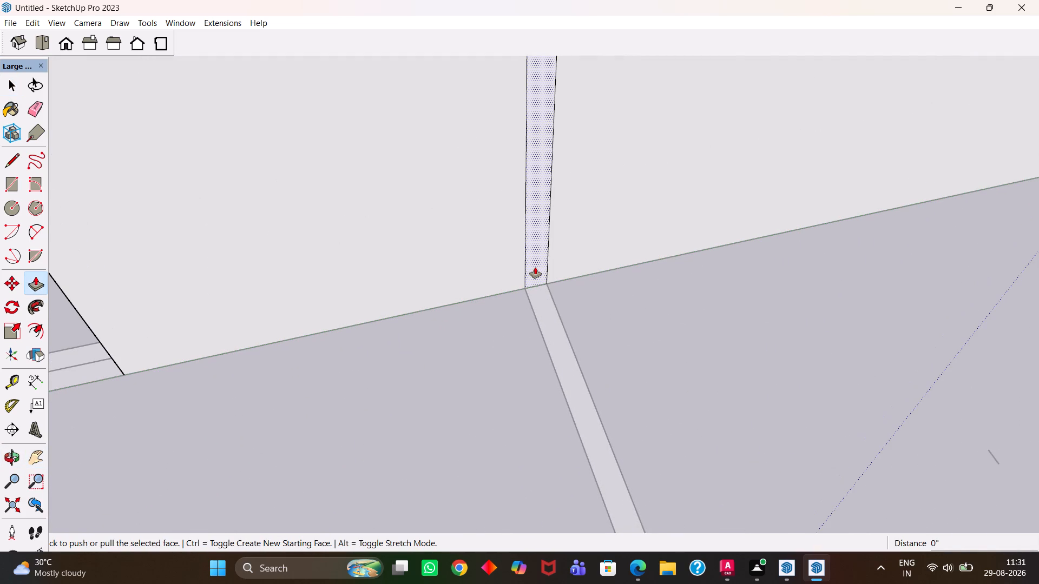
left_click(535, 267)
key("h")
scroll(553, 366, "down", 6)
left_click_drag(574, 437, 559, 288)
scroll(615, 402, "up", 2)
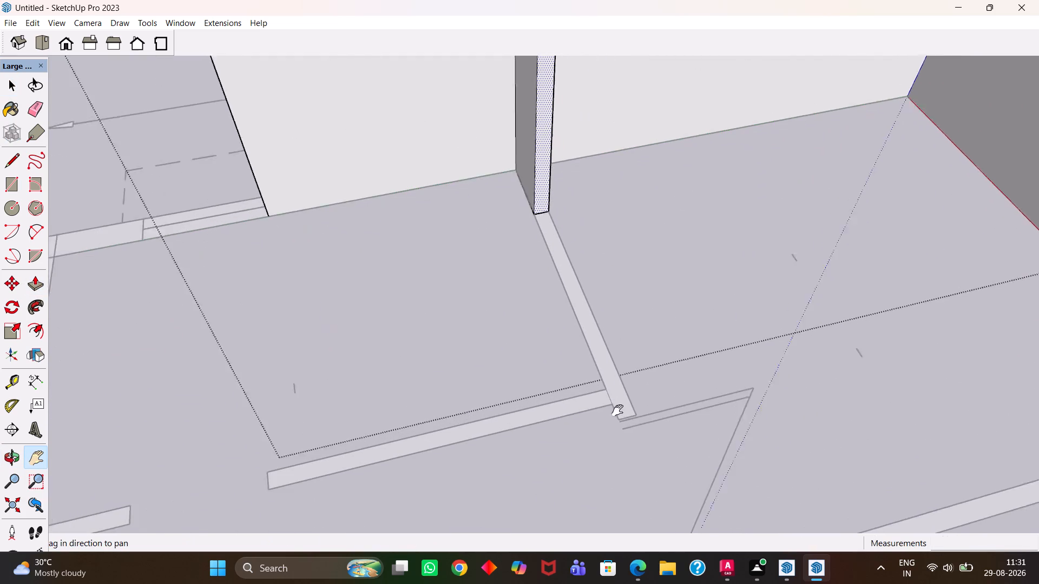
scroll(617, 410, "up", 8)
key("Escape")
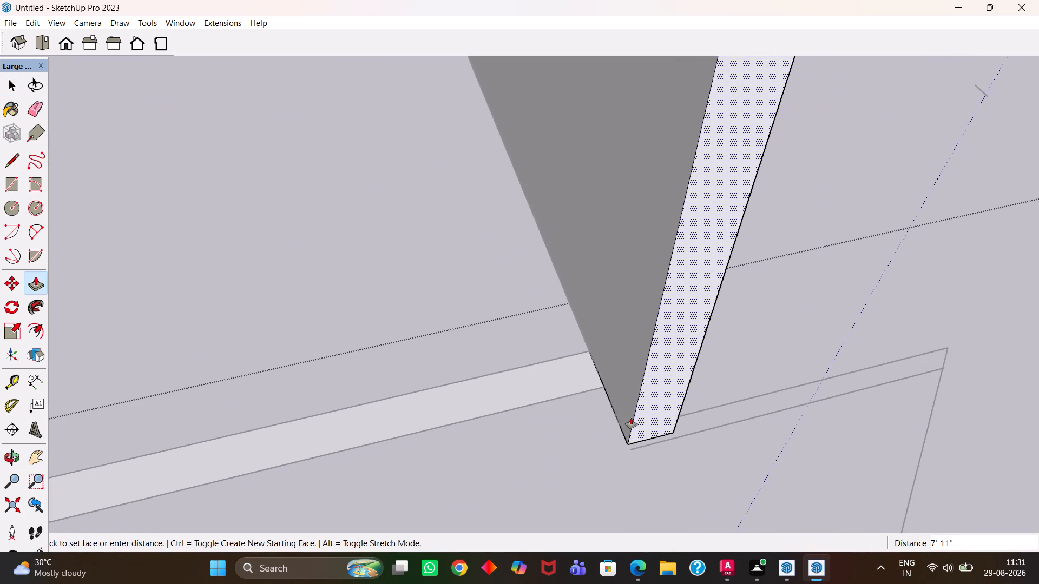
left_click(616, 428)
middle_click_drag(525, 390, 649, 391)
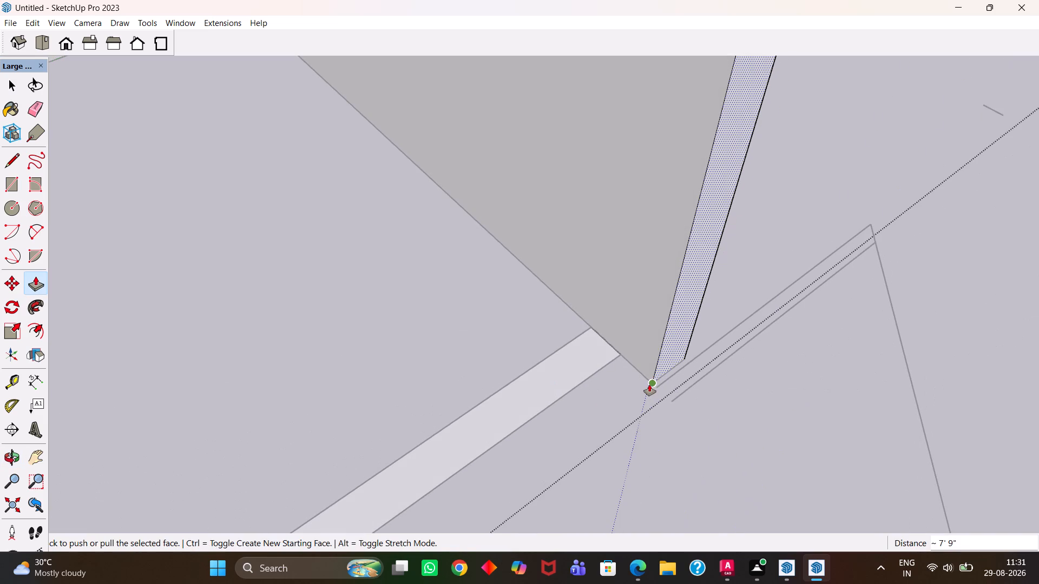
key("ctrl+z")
Pull the narrow strip on the left wall's inner side about 7' along the partition, up to the near edge of the crossing wall.
scroll(563, 345, "down", 11)
scroll(603, 352, "up", 1)
middle_click_drag(603, 352, 521, 367)
key("h")
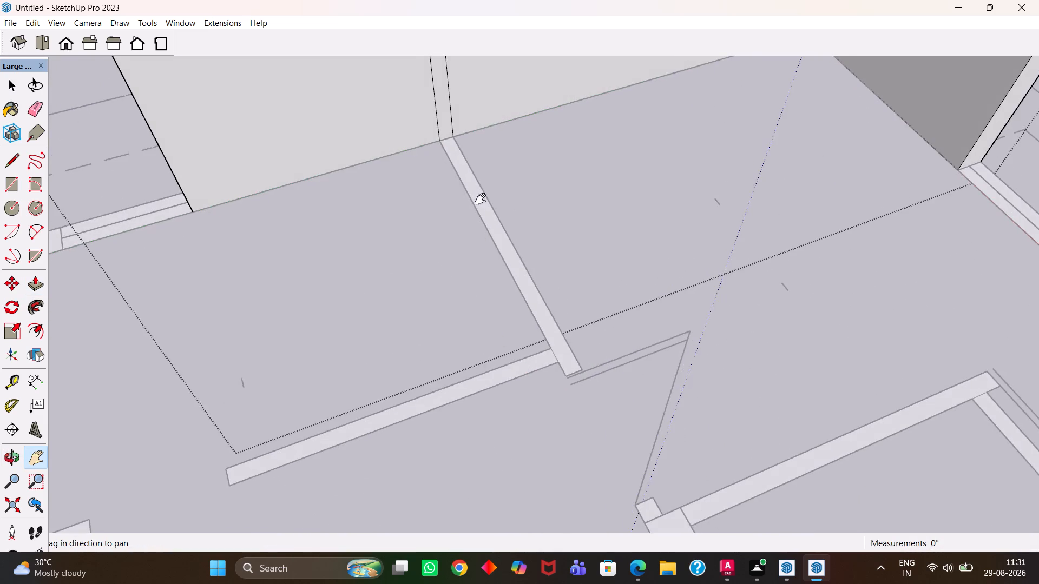
left_click_drag(482, 203, 504, 269)
key("space")
left_click(465, 180)
key("p")
left_click(465, 180)
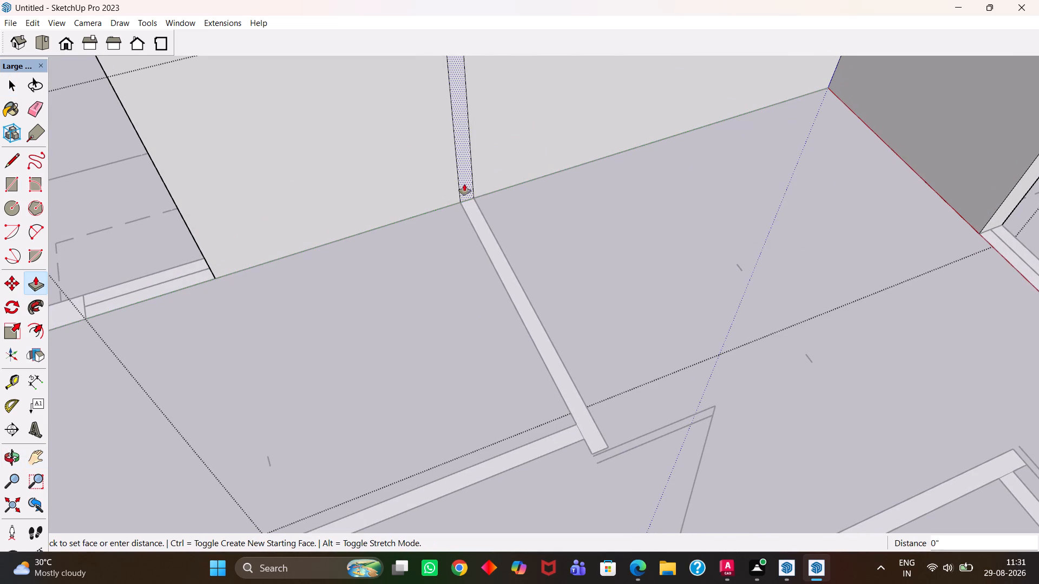
left_click(532, 442)
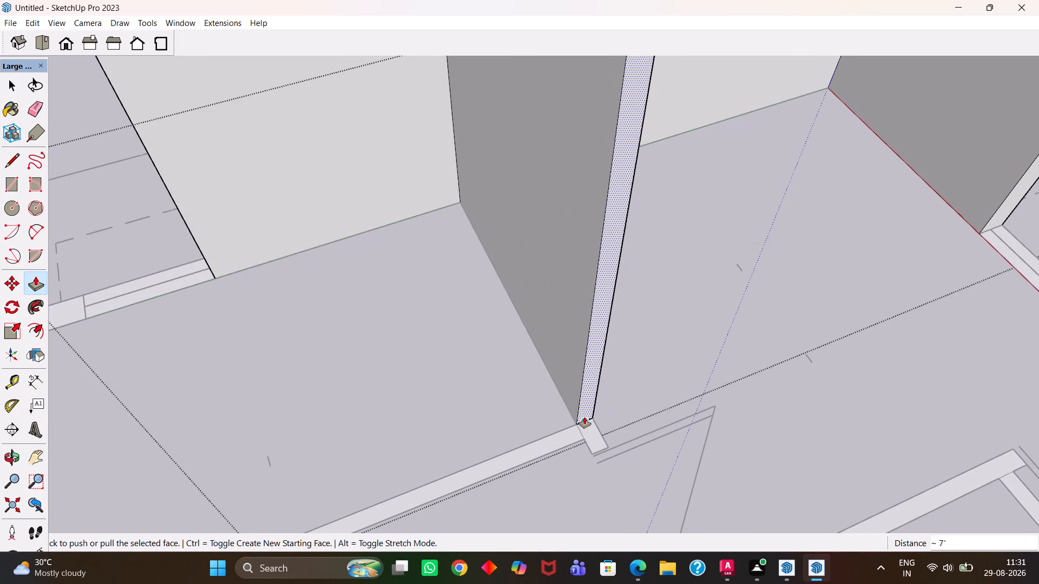
Pull the partition's end face a further 4 1/2" as a separate section across the crossing wall's thickness.
left_click(587, 408)
left_click(565, 449)
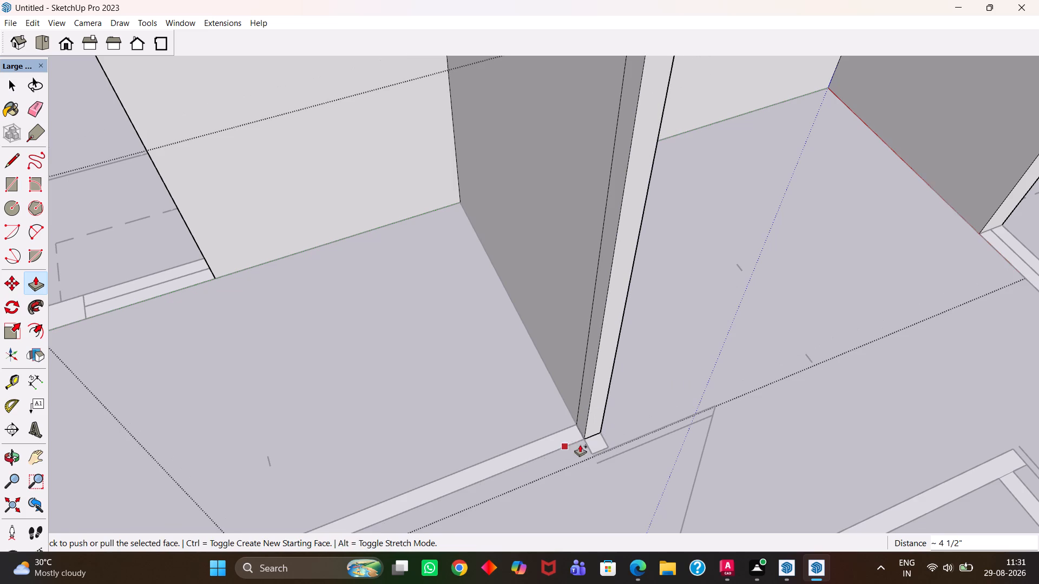
Pull the partition's end face a further 5" or so, past the crossing wall to the partition's door end.
scroll(595, 429, "up", 3)
key("space")
left_click(595, 419)
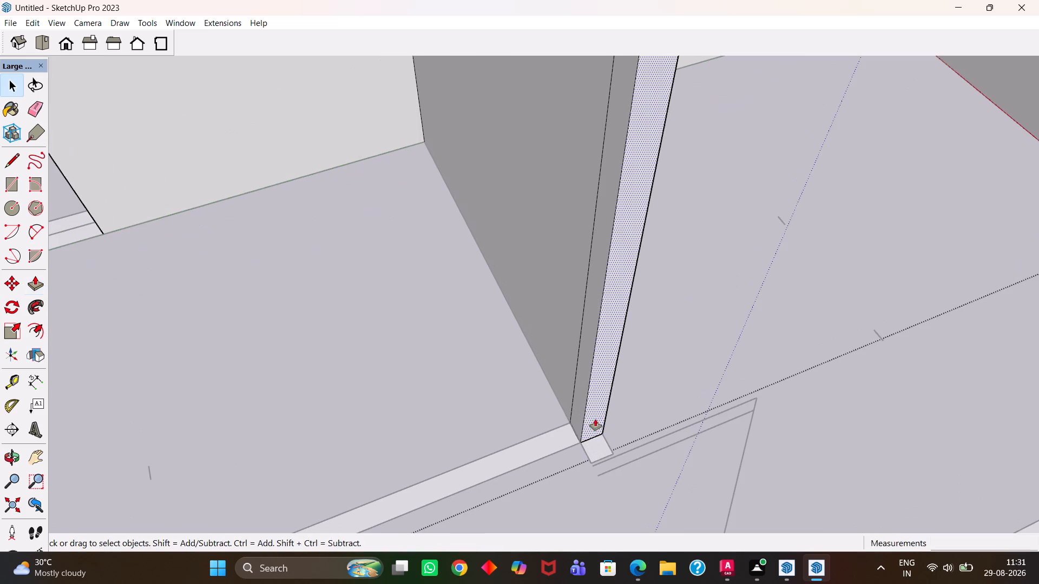
key("p")
left_click(595, 419)
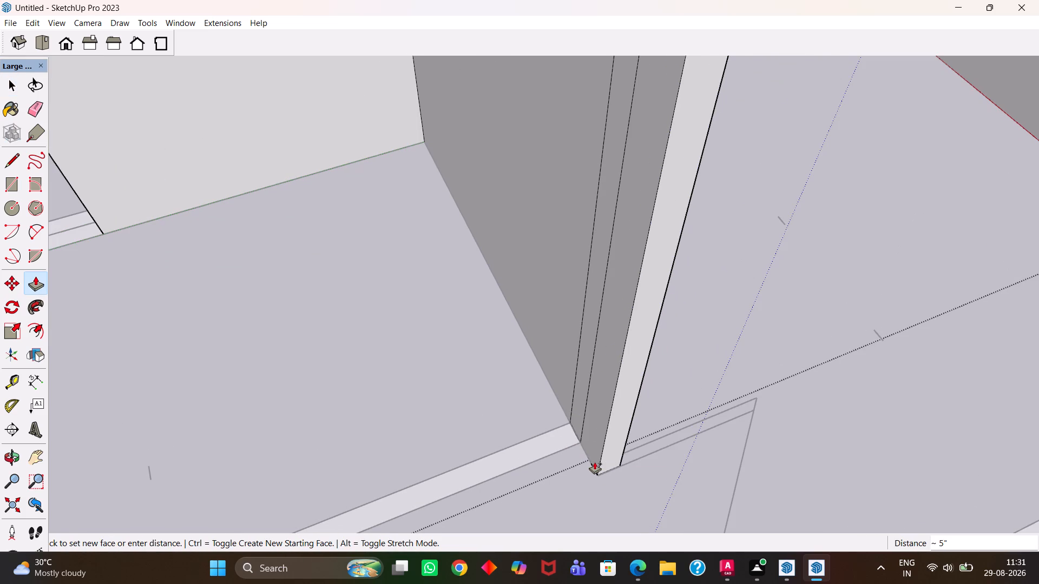
left_click(595, 462)
left_click(604, 460)
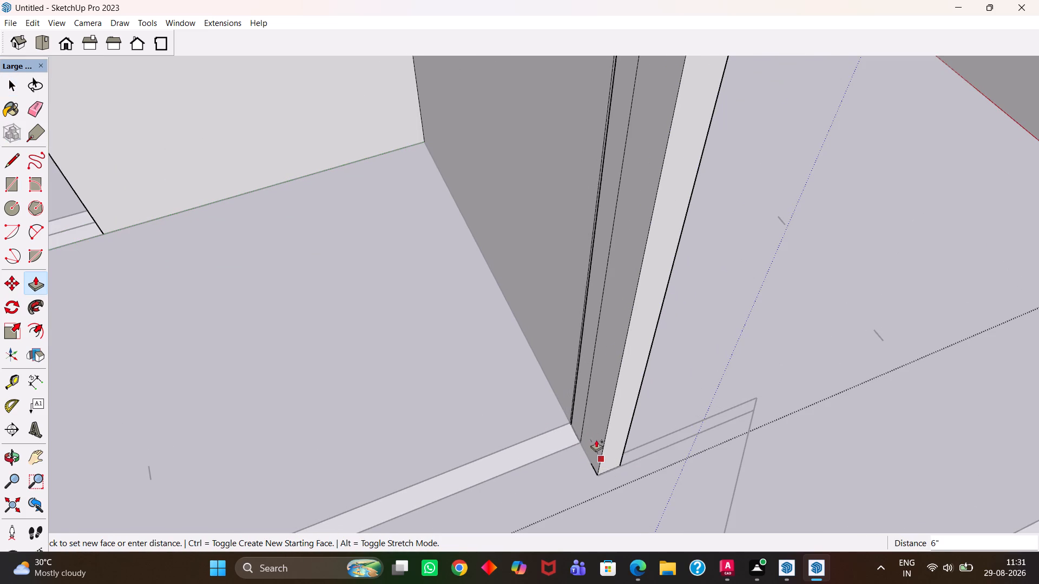
key("space")
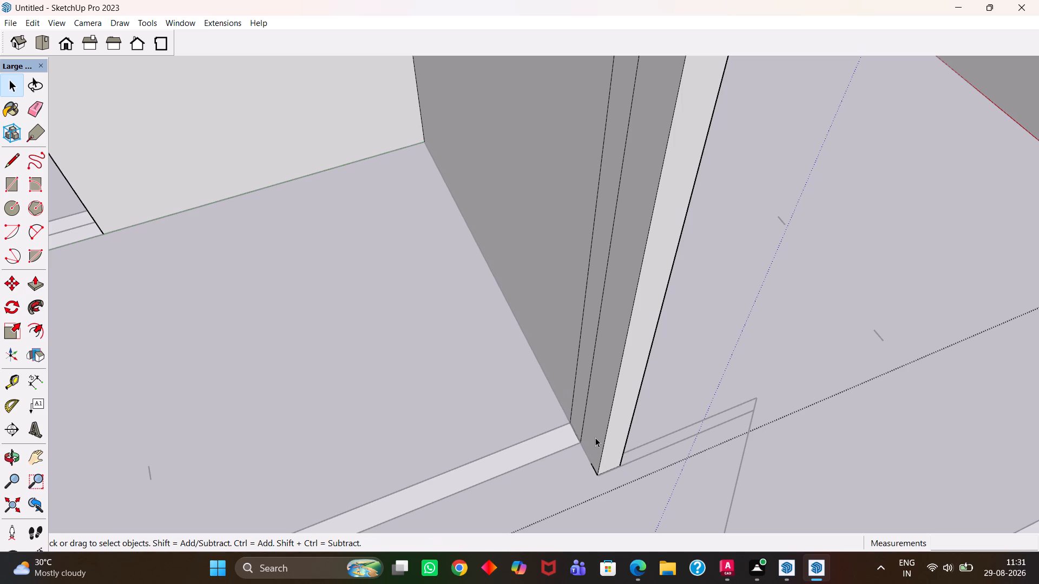
Pull the narrow crossing-wall section on the partition's side about 6' 10 1/2" along the plan to that wall's free end.
scroll(602, 428, "down", 8)
key("h")
middle_click_drag(561, 418, 686, 386)
scroll(688, 389, "up", 1)
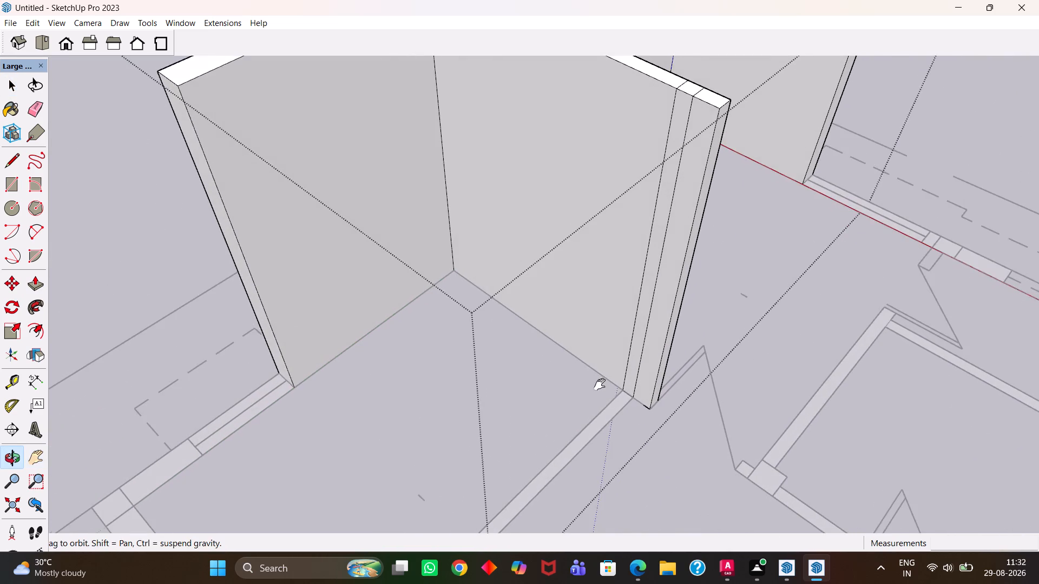
middle_click_drag(624, 408, 630, 416)
scroll(630, 414, "up", 4)
key("space")
left_click(629, 369)
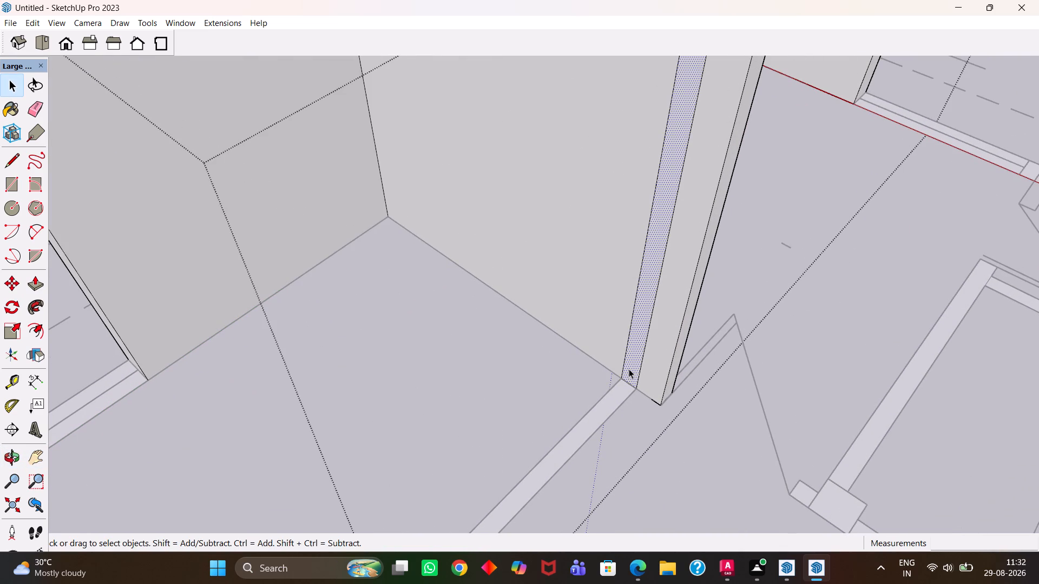
key("p")
left_click(629, 369)
key("h")
scroll(590, 415, "down", 6)
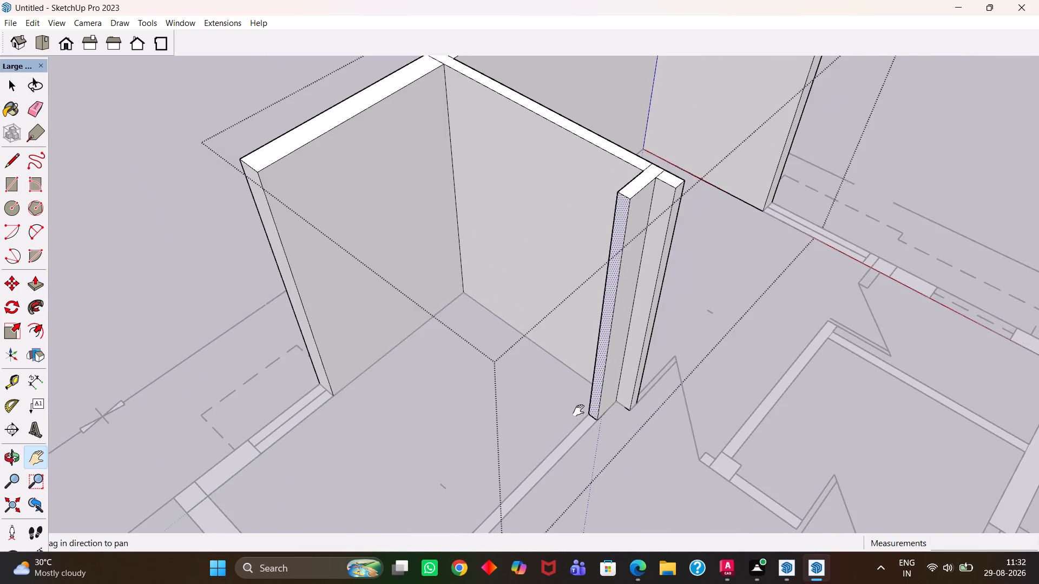
left_click_drag(580, 407, 643, 324)
scroll(639, 309, "down", 5)
left_click_drag(597, 365, 642, 297)
scroll(620, 332, "up", 7)
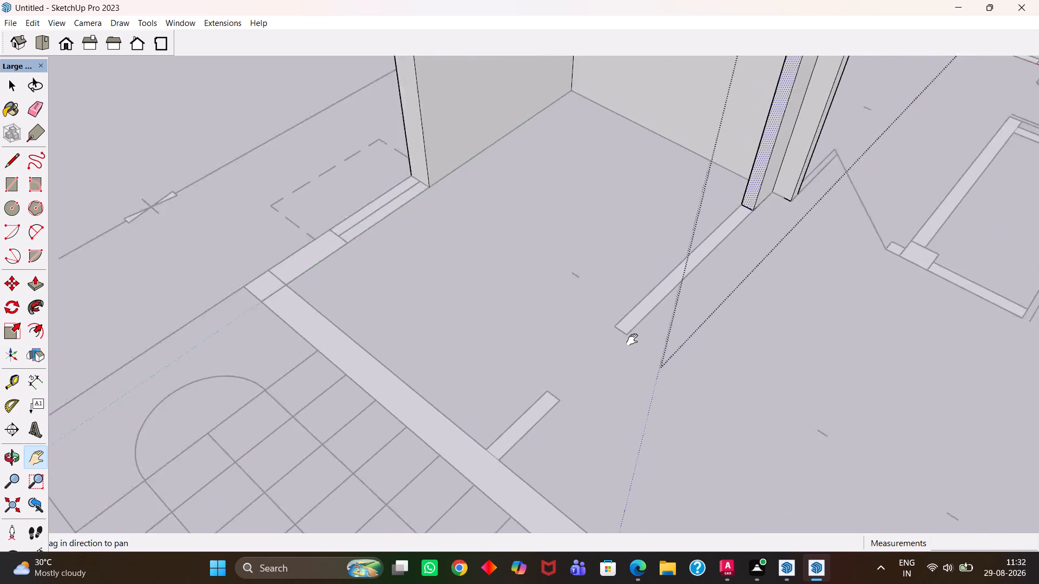
scroll(632, 340, "up", 11)
key("Escape")
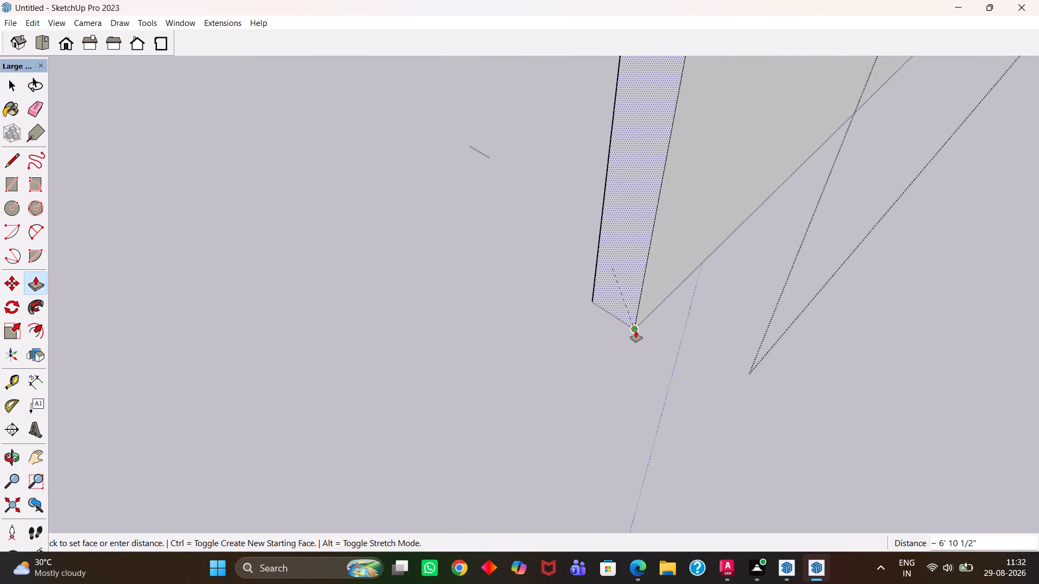
left_click(636, 331)
On the left wall's end face at the lower window, place a guide 3' above the base and another 4' above it.
scroll(636, 331, "down", 19)
key("h")
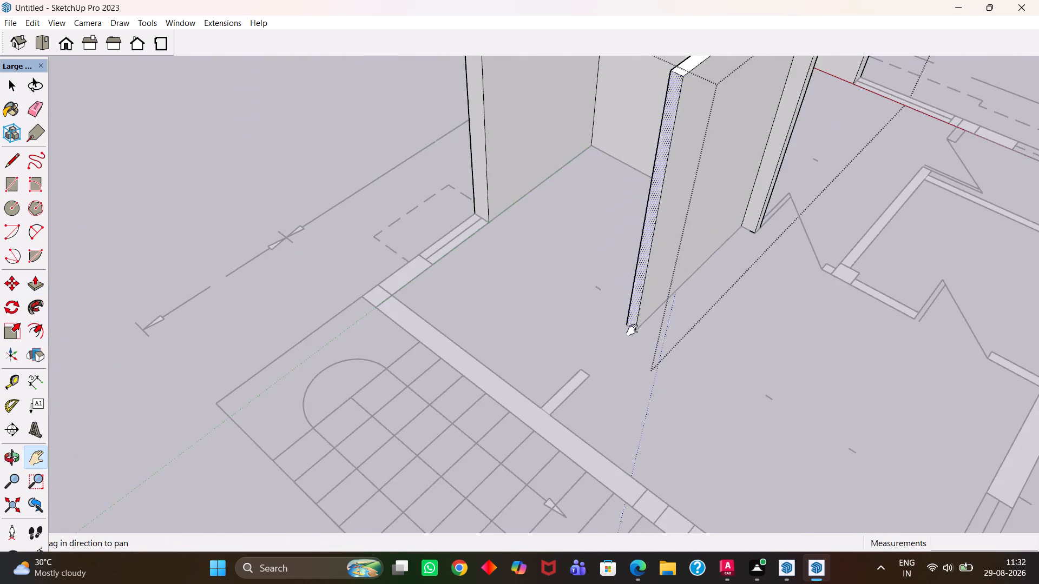
scroll(632, 330, "down", 4)
scroll(516, 256, "up", 11)
middle_click_drag(550, 289, 356, 224)
scroll(568, 295, "up", 1)
scroll(655, 292, "up", 1)
scroll(356, 224, "down", 10)
middle_click_drag(423, 256, 423, 328)
left_click_drag(389, 314, 481, 288)
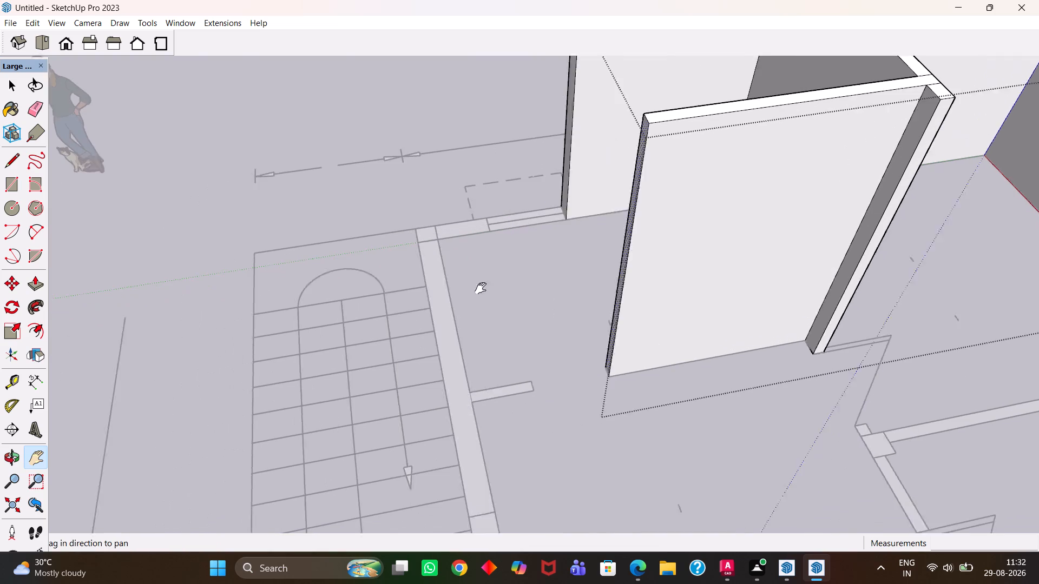
left_click_drag(481, 288, 501, 283)
middle_click_drag(523, 313, 591, 371)
left_click_drag(581, 293, 626, 388)
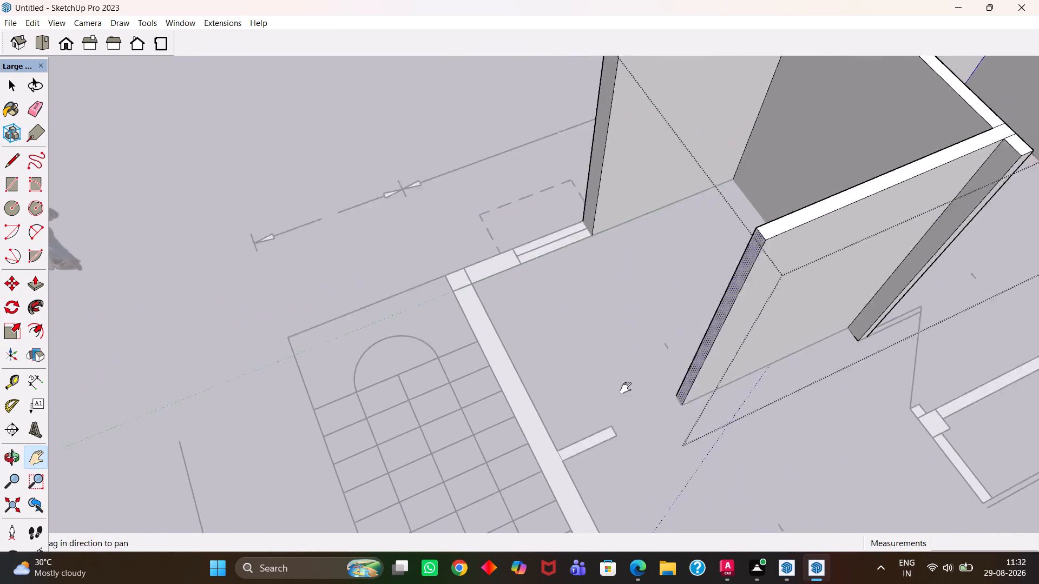
left_click_drag(626, 388, 637, 410)
scroll(538, 348, "up", 4)
middle_click_drag(527, 351, 476, 351)
scroll(585, 297, "up", 1)
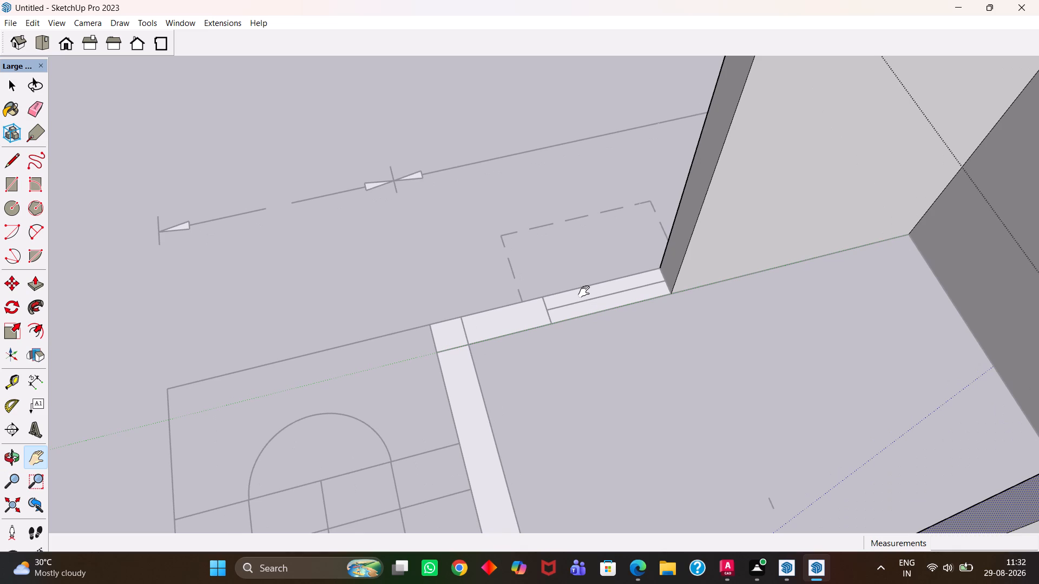
key("h")
scroll(577, 301, "down", 8)
left_click_drag(592, 251, 568, 330)
scroll(565, 339, "up", 2)
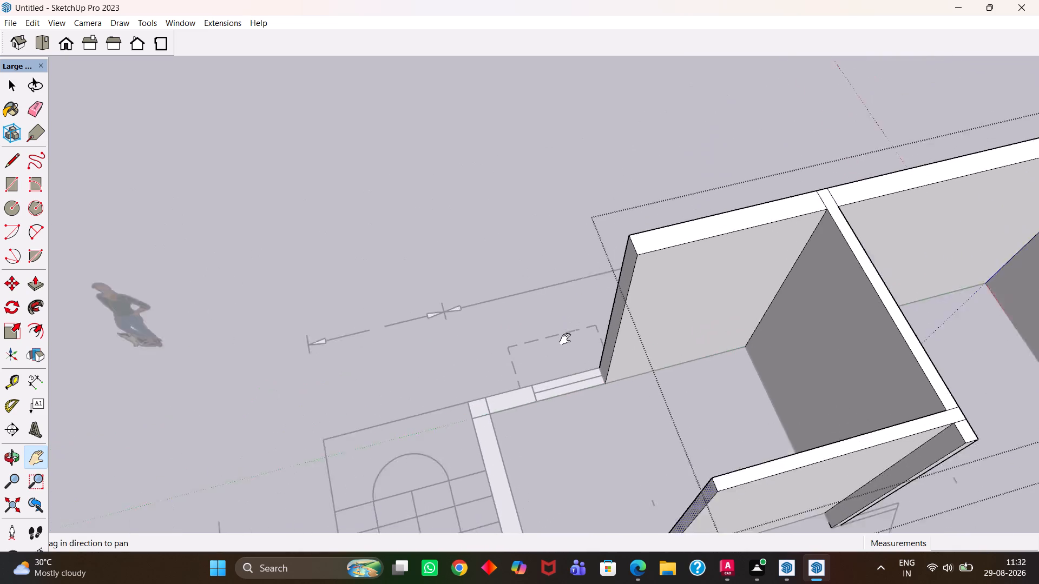
scroll(565, 339, "up", 3)
middle_click_drag(550, 355, 754, 322)
scroll(587, 375, "up", 3)
left_click_drag(654, 280, 638, 389)
middle_click_drag(578, 415, 603, 382)
scroll(603, 389, "up", 1)
key("t")
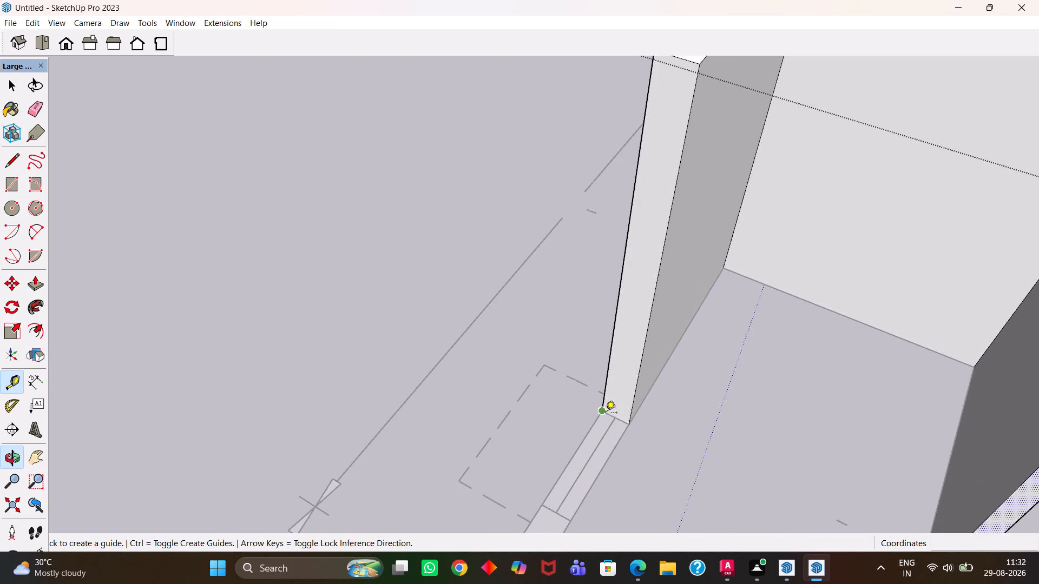
scroll(621, 422, "up", 3)
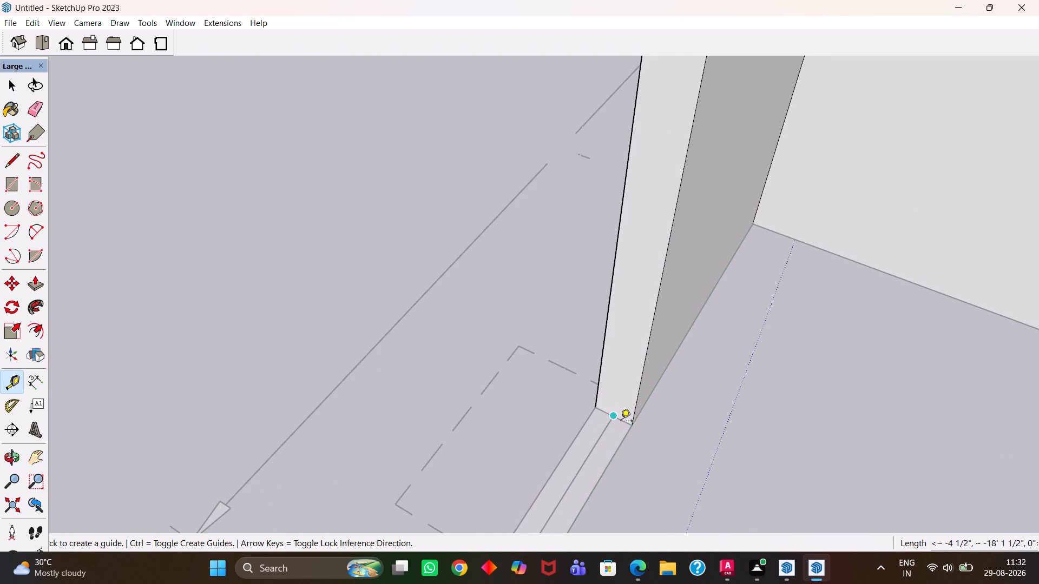
left_click(623, 422)
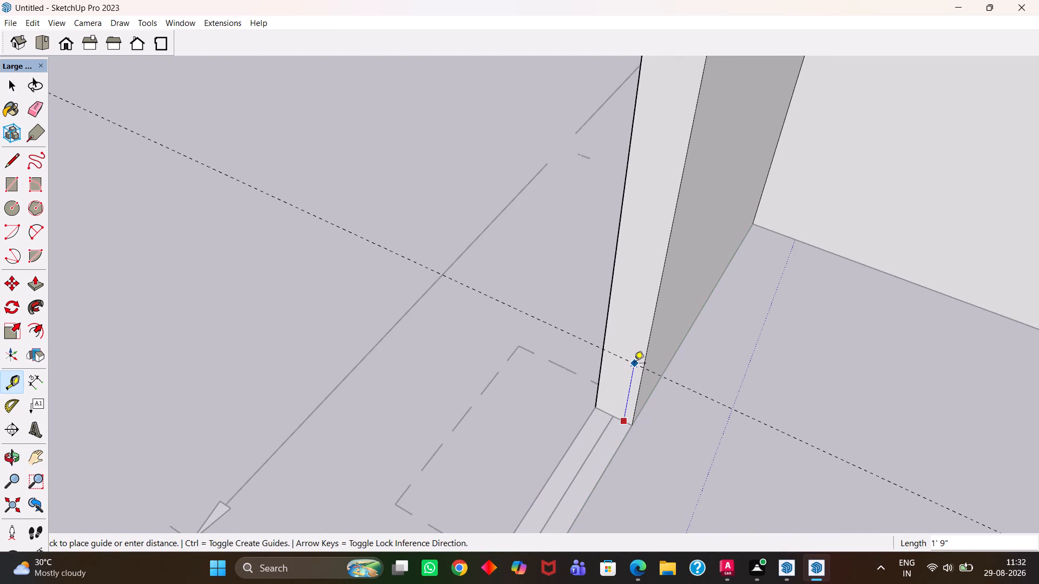
type("3'")
key("Return")
left_click(620, 305)
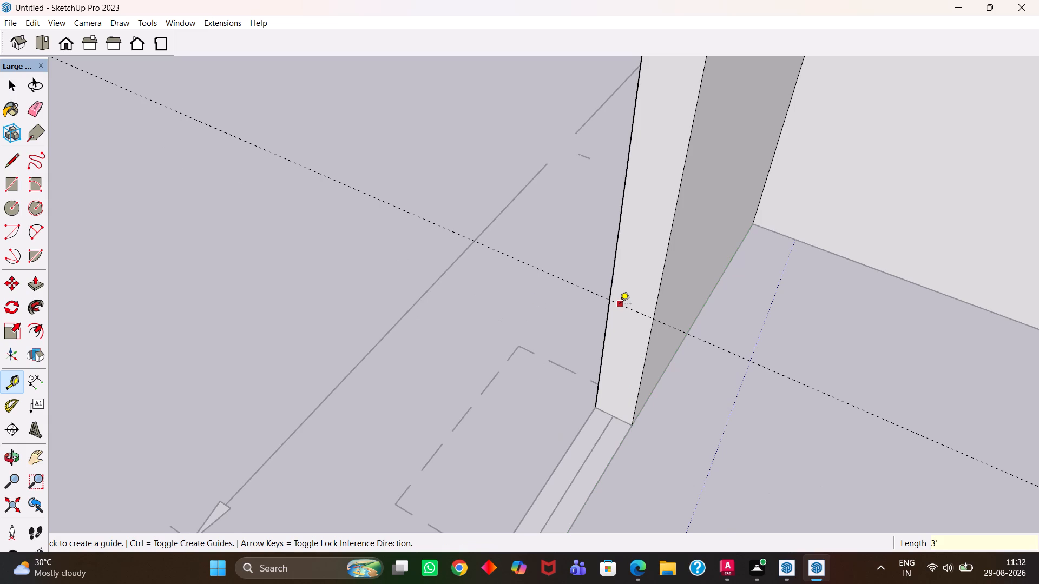
type("4'")
key("Return")
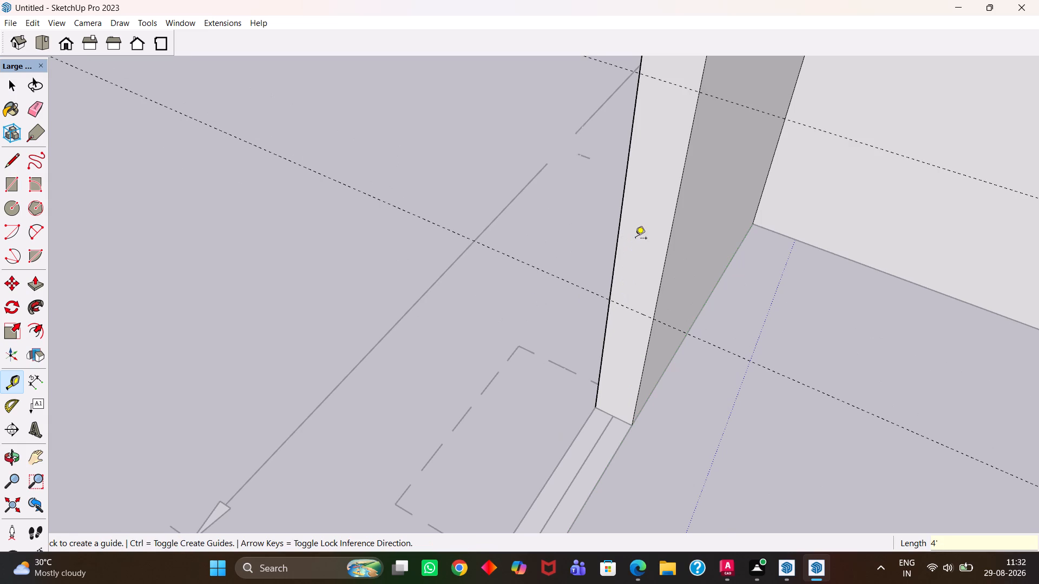
Draw a rectangle across the left wall's end face between the two guides to split off the window height.
key("h")
left_click_drag(649, 216, 625, 257)
middle_click_drag(603, 269, 597, 264)
scroll(600, 267, "up", 1)
key("space")
double_click(608, 244)
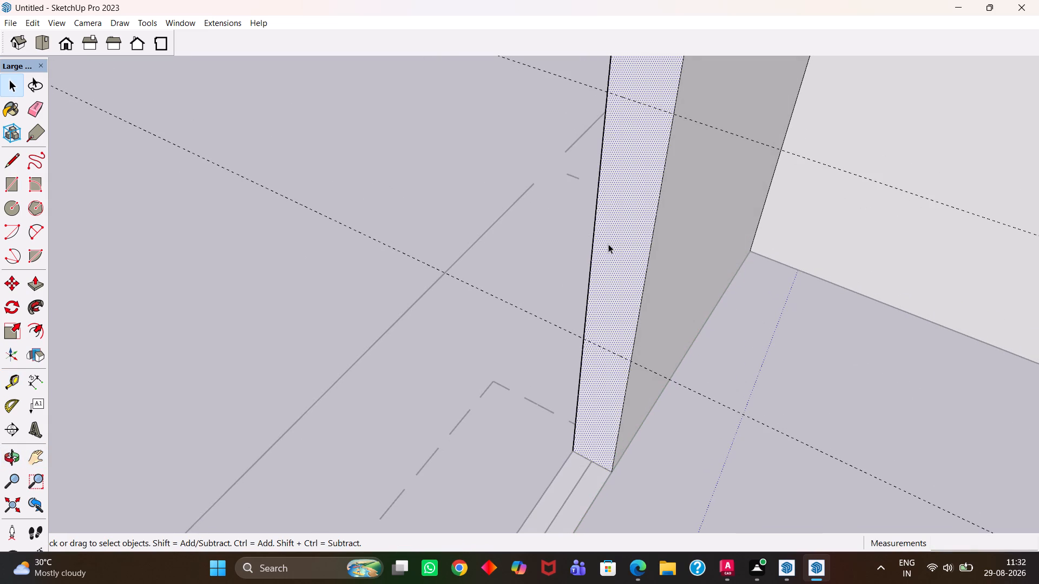
left_click(608, 244)
key("r")
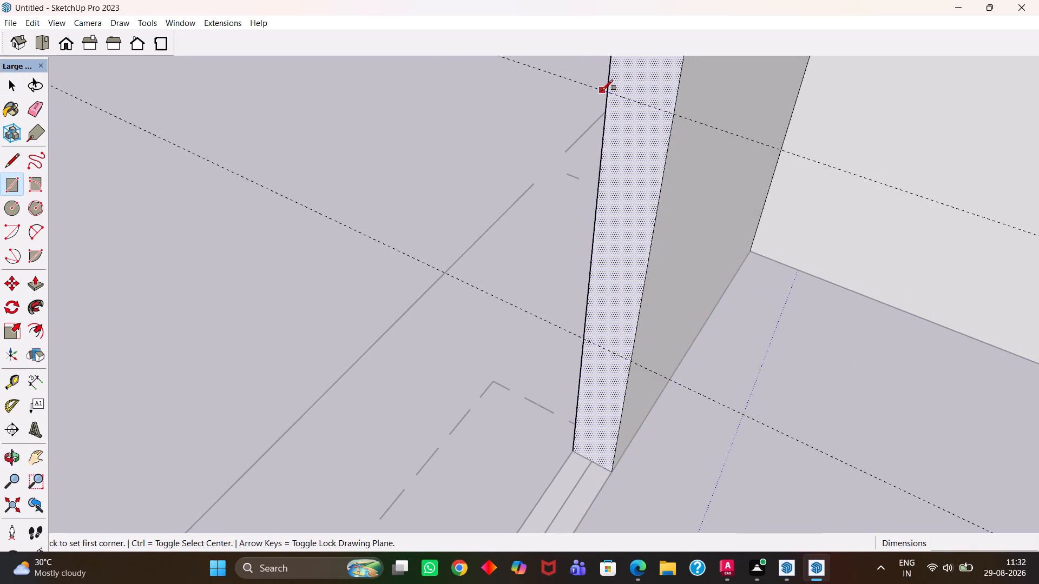
left_click(606, 90)
left_click(626, 362)
Pull the end face's section below the lower guide 3' along the plan to form the window's sill wall.
scroll(626, 362, "down", 2)
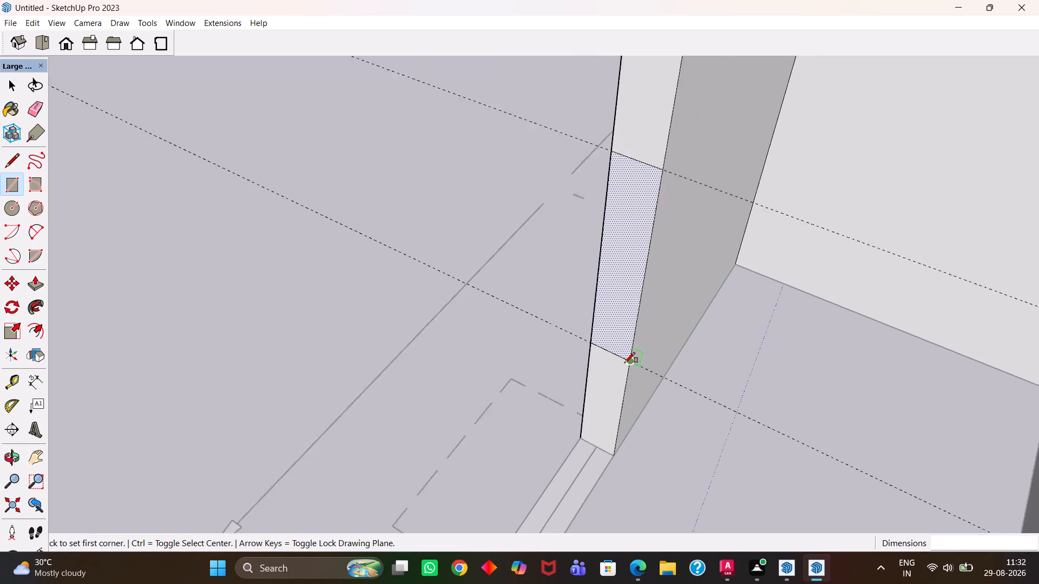
scroll(624, 363, "down", 3)
key("space")
left_click(613, 377)
key("p")
left_click(615, 380)
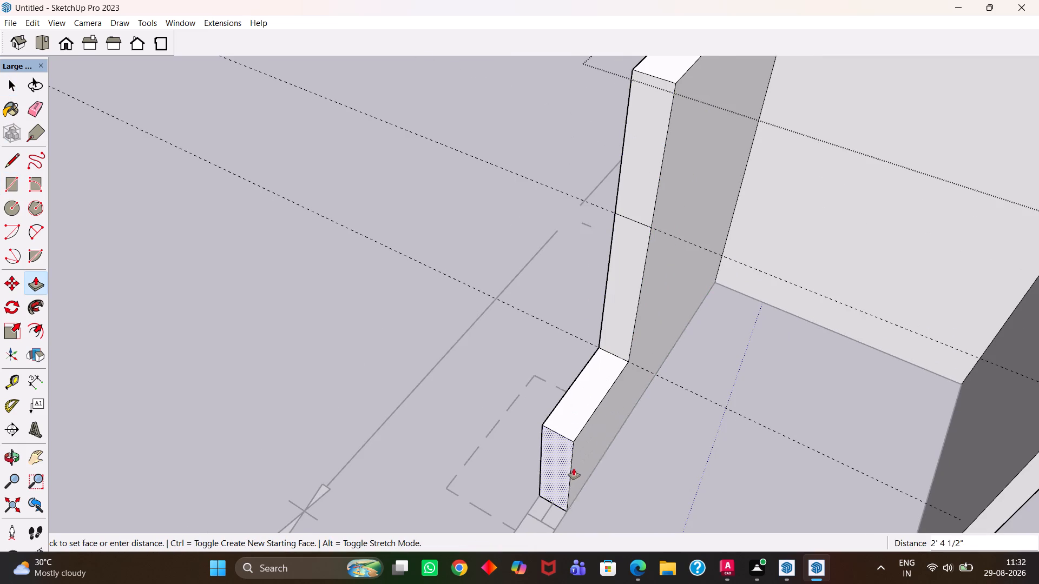
key("h")
left_click_drag(565, 487, 577, 357)
scroll(553, 412, "up", 12)
key("Escape")
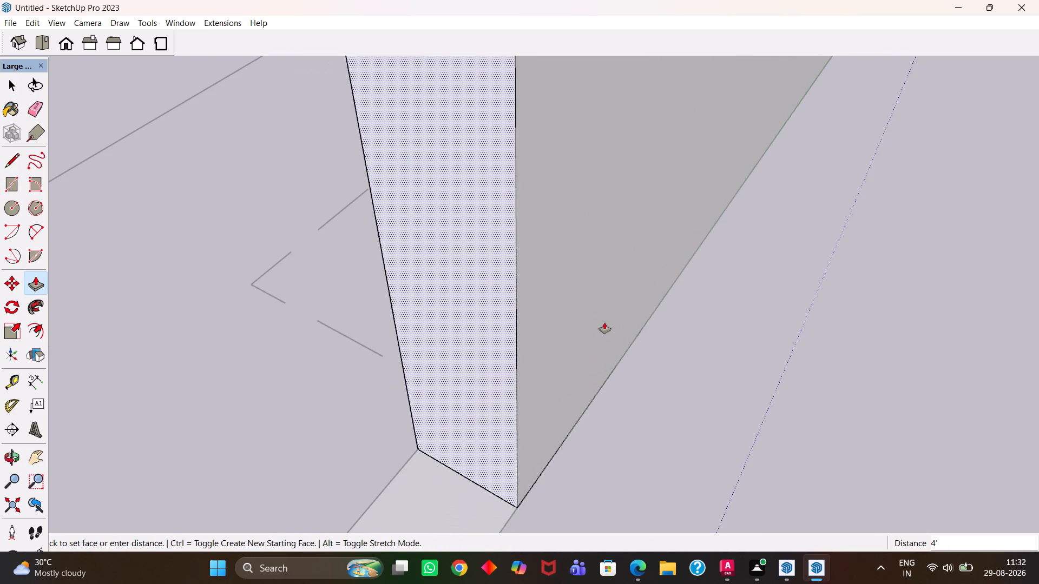
left_click(809, 220)
Pull the end face's section above the upper guide 3' to form the wall over the window, level with the sill wall's end.
scroll(643, 336, "down", 6)
key("h")
left_click_drag(653, 230, 603, 393)
scroll(595, 361, "down", 3)
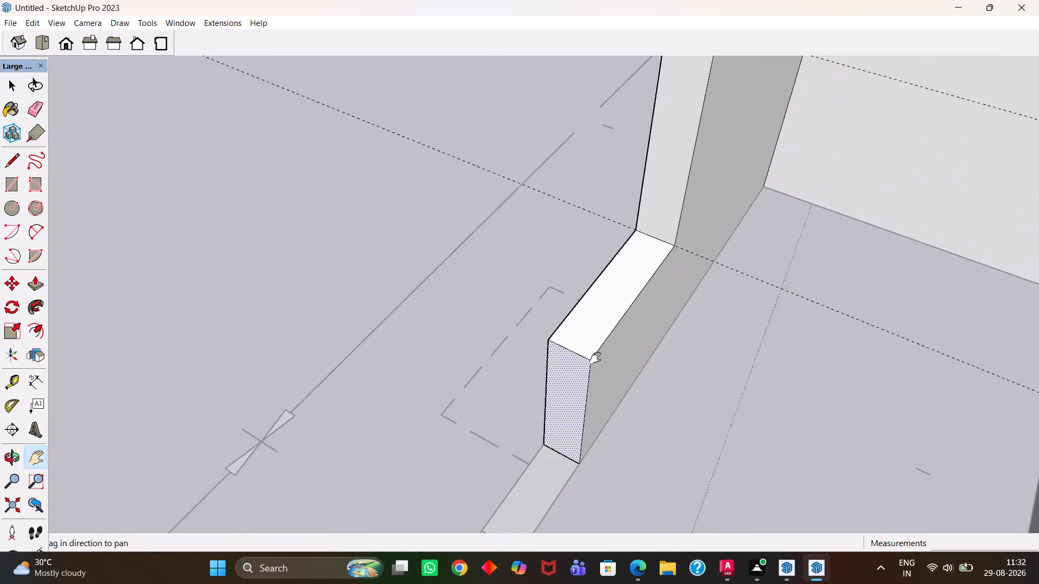
scroll(595, 358, "down", 6)
left_click_drag(622, 237, 614, 376)
key("space")
left_click(659, 235)
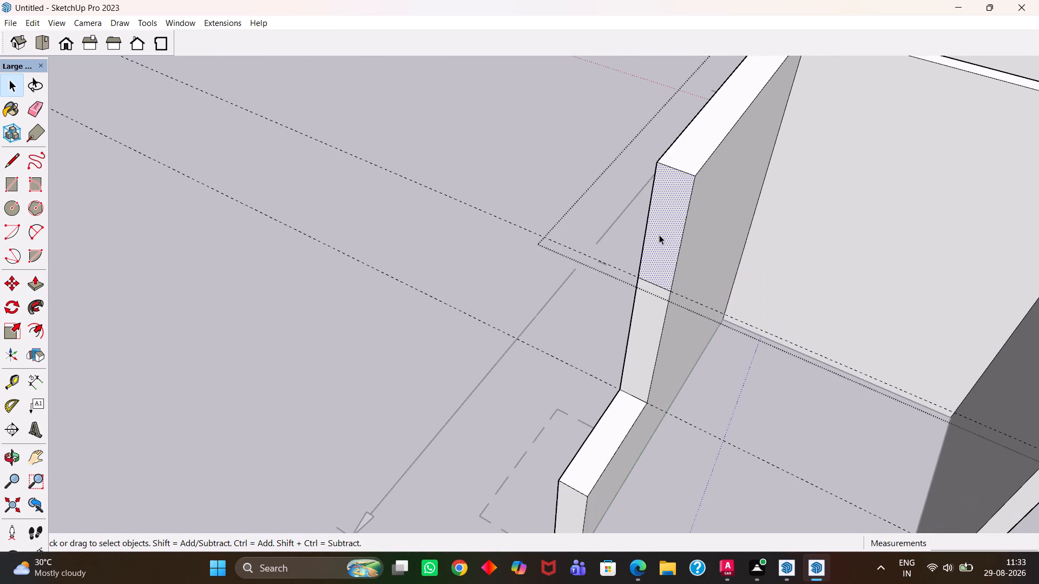
key("p")
left_click(664, 240)
left_click(587, 494)
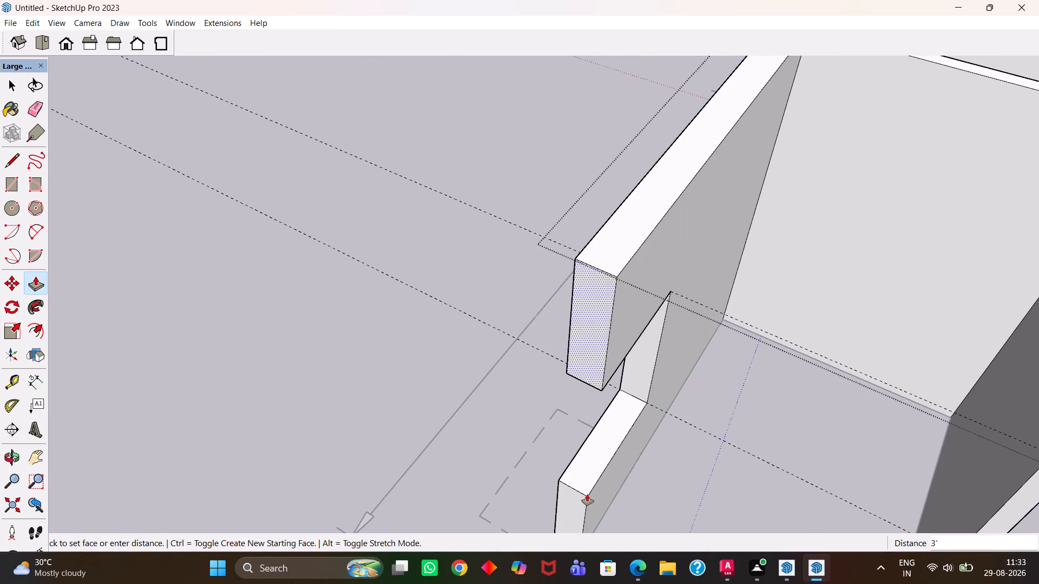
Close the wall group's editing, with the plan strip beyond the window in view.
key("h")
scroll(571, 492, "down", 6)
left_click_drag(558, 484, 556, 331)
middle_click_drag(573, 386, 543, 430)
scroll(543, 430, "up", 3)
key("space")
left_click(530, 415)
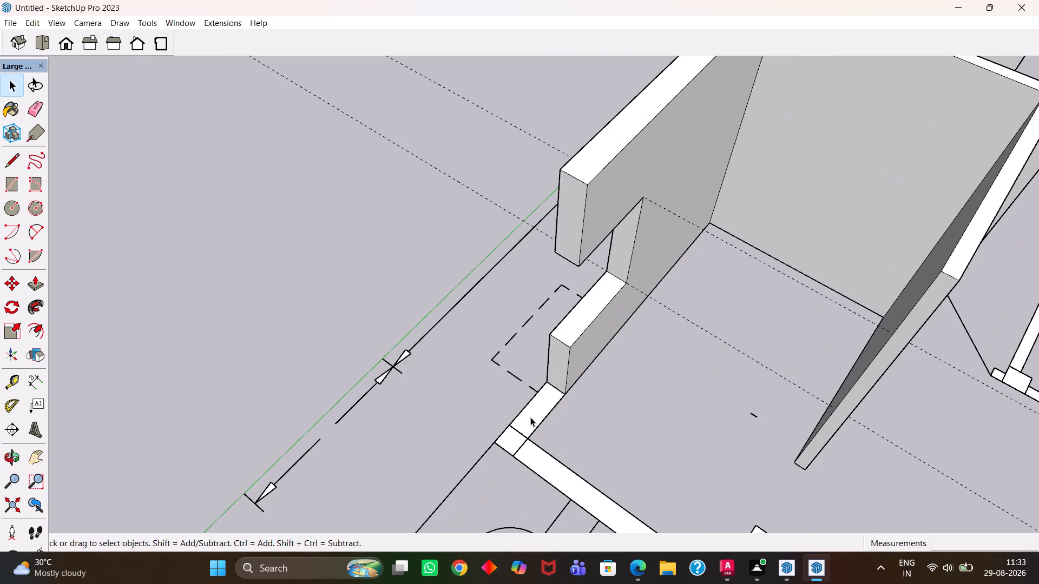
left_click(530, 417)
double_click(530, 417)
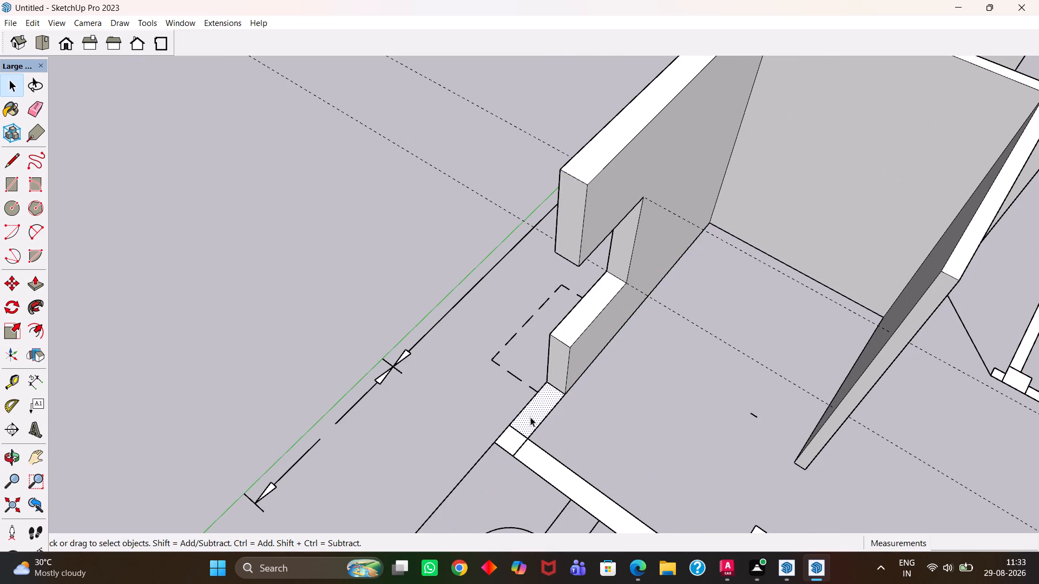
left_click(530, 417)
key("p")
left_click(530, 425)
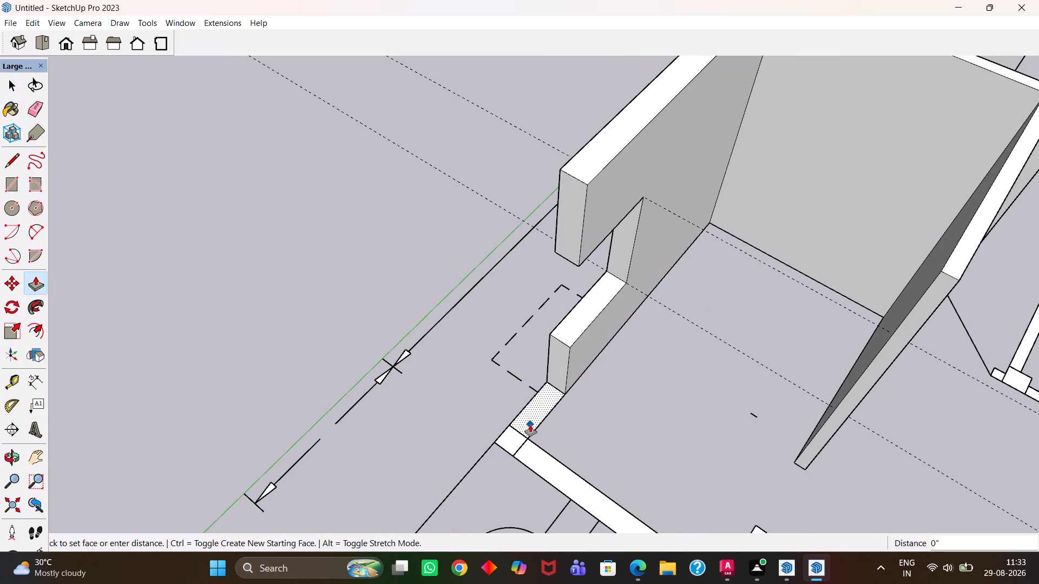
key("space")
Draw a rectangle of about 2' by 9" over the plan's wall strip between the window and the corner.
scroll(532, 406, "up", 2)
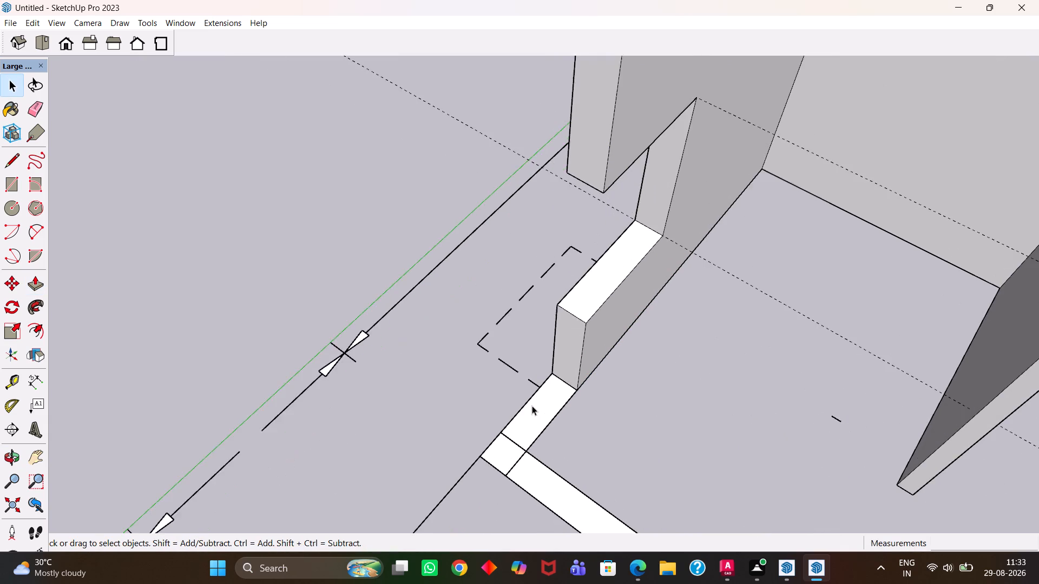
scroll(532, 406, "up", 4)
key("r")
left_click(565, 365)
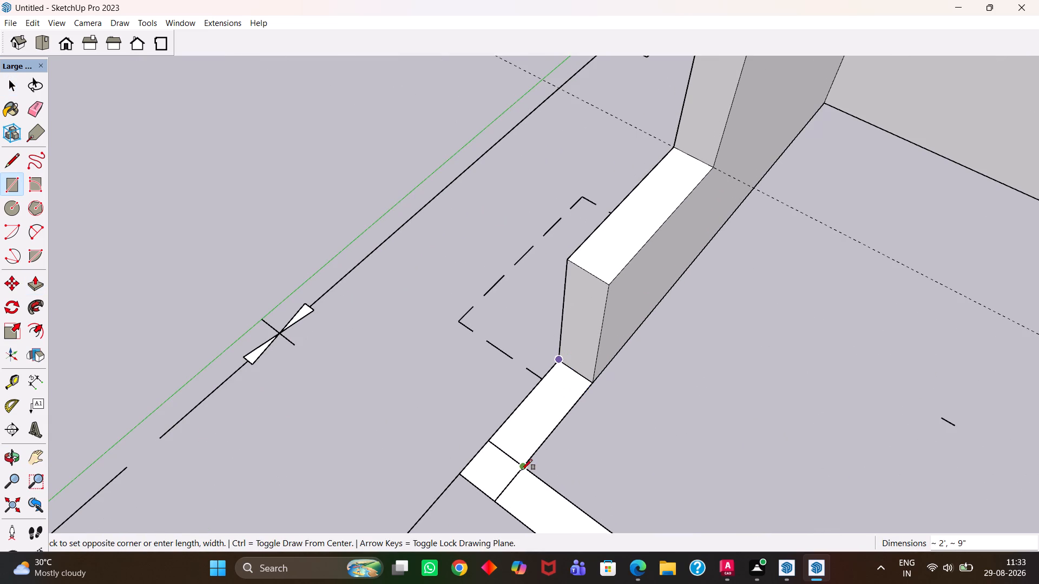
left_click(522, 470)
Raise the wall strip beyond the window 10', level with the top of the existing wall.
key("space")
left_click(547, 423)
scroll(547, 422, "down", 3)
key("p")
left_click(547, 422)
scroll(527, 344, "down", 5)
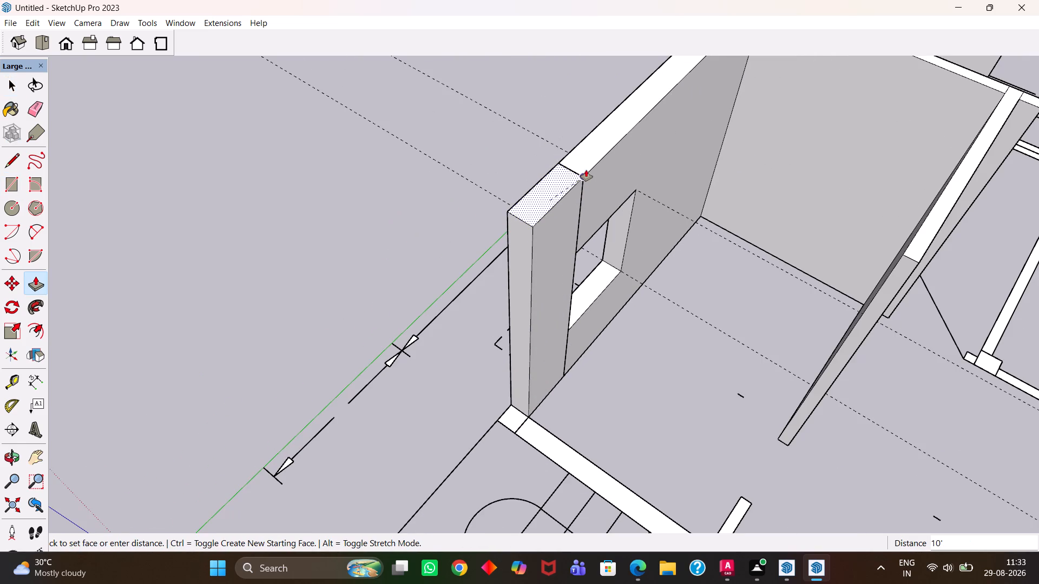
left_click(586, 170)
Pull the end face of the wall beyond the window about 9" to the plan's outer corner.
scroll(540, 335, "down", 5)
scroll(533, 365, "up", 8)
middle_click_drag(524, 401, 537, 410)
key("space")
left_click(516, 376)
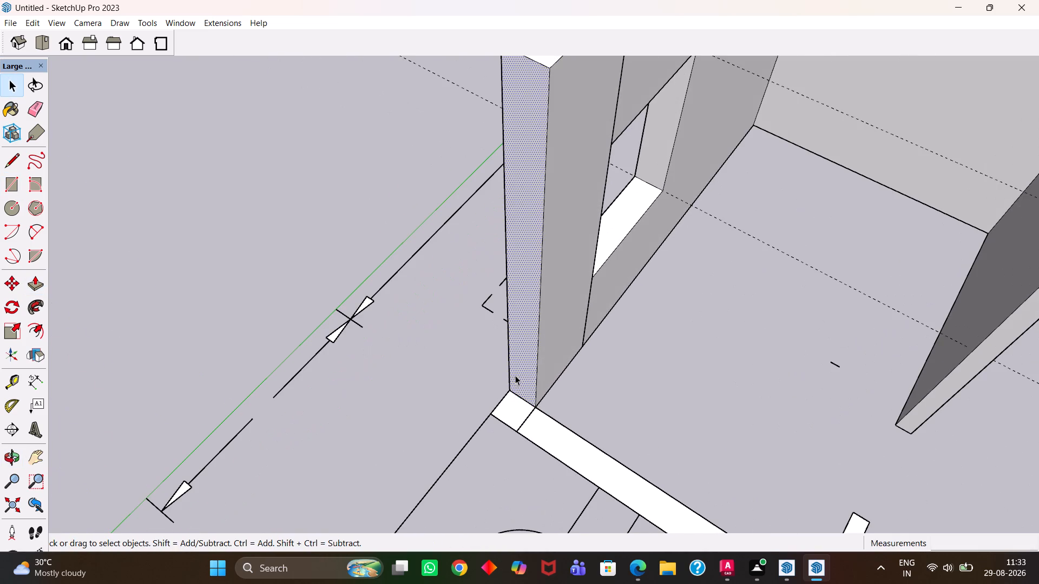
key("p")
left_click(521, 381)
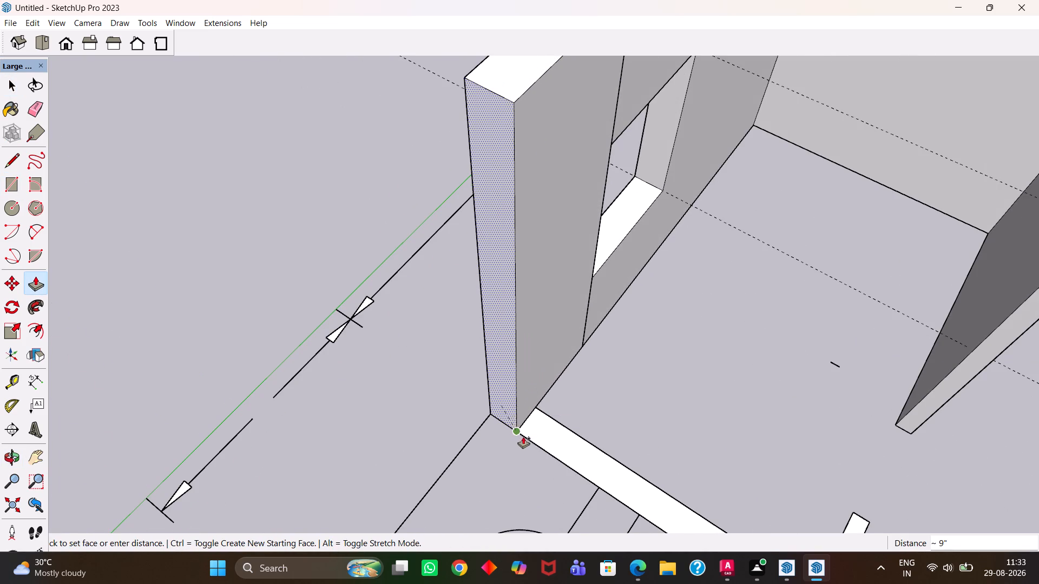
left_click(525, 436)
Pull the corner section's inner side face along the adjoining plan wall strip as far as the short interior partition's junction.
key("space")
left_click(525, 396)
key("p")
left_click(525, 396)
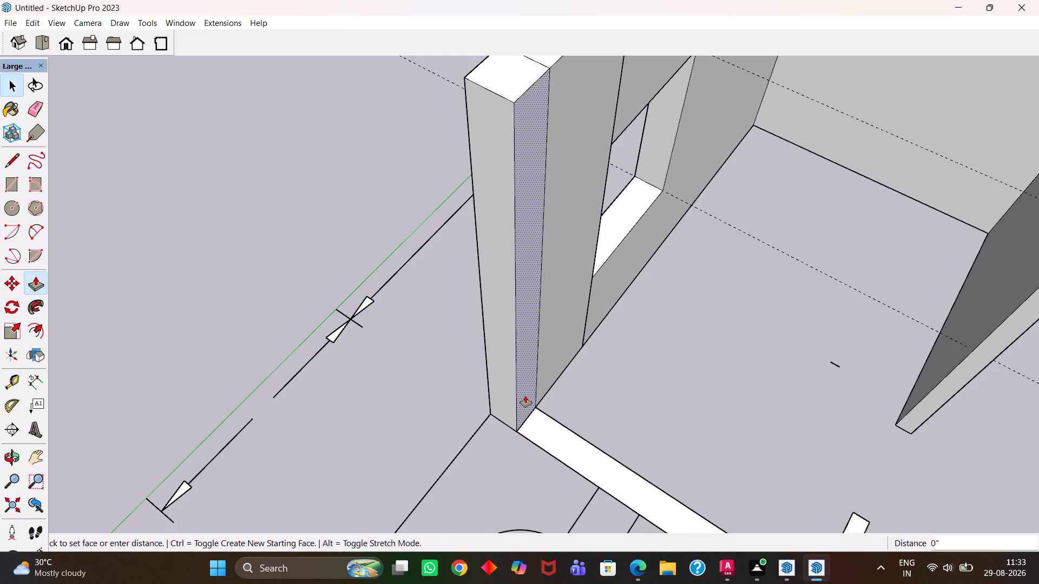
left_click(526, 399)
scroll(587, 470, "down", 5)
key("h")
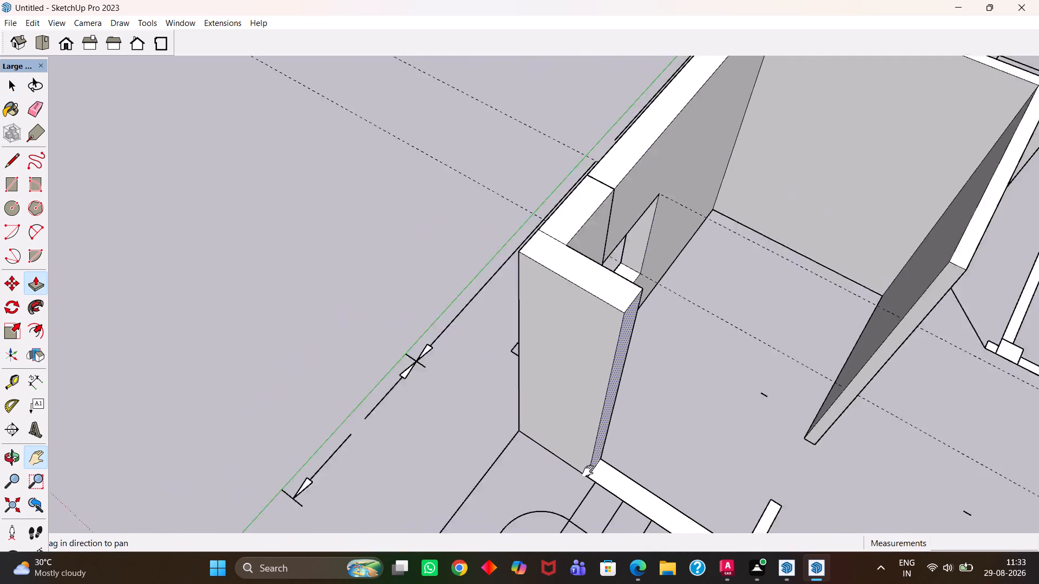
scroll(588, 471, "down", 1)
left_click_drag(631, 475, 450, 333)
left_click_drag(595, 452, 437, 349)
scroll(387, 305, "up", 7)
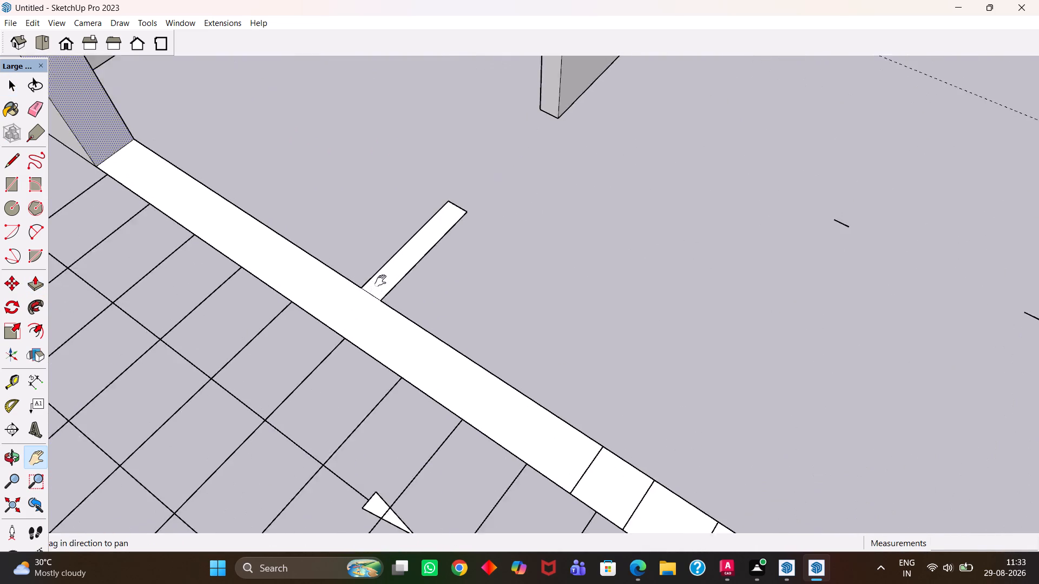
scroll(380, 281, "up", 5)
key("Escape")
left_click(413, 237)
left_click(318, 269)
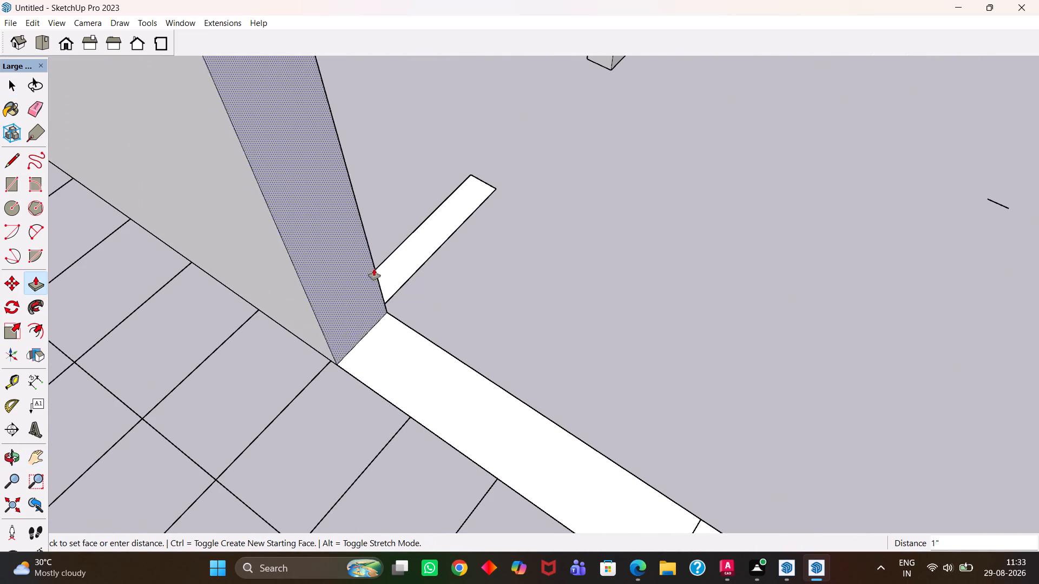
left_click(425, 260)
Extend the wall's end face about 6' 10 1/2" from the partition junction to the far end of the plan's wall strip.
left_click(336, 299)
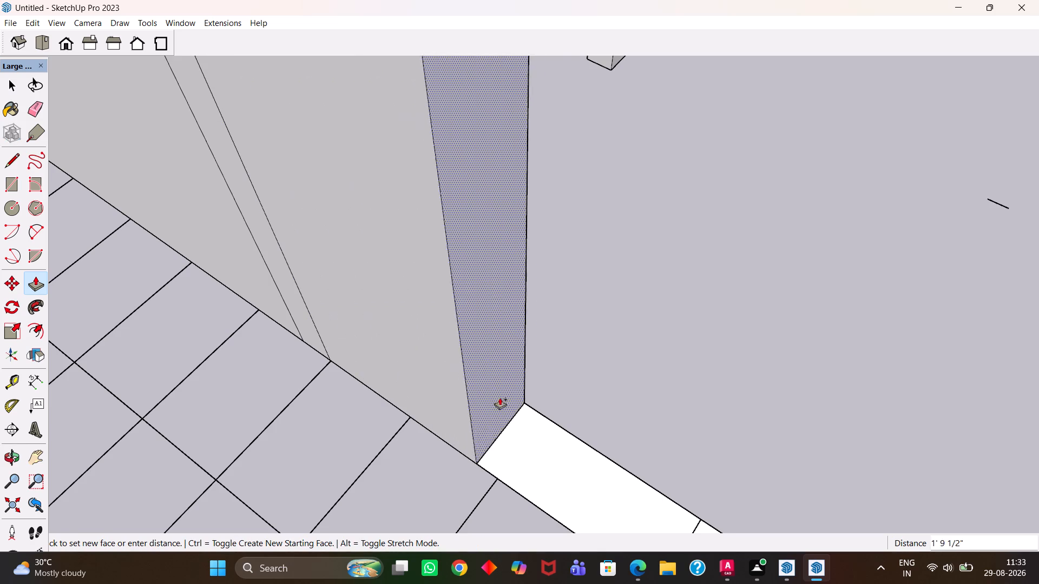
scroll(557, 445, "down", 6)
key("h")
left_click_drag(587, 454, 398, 234)
scroll(594, 424, "up", 3)
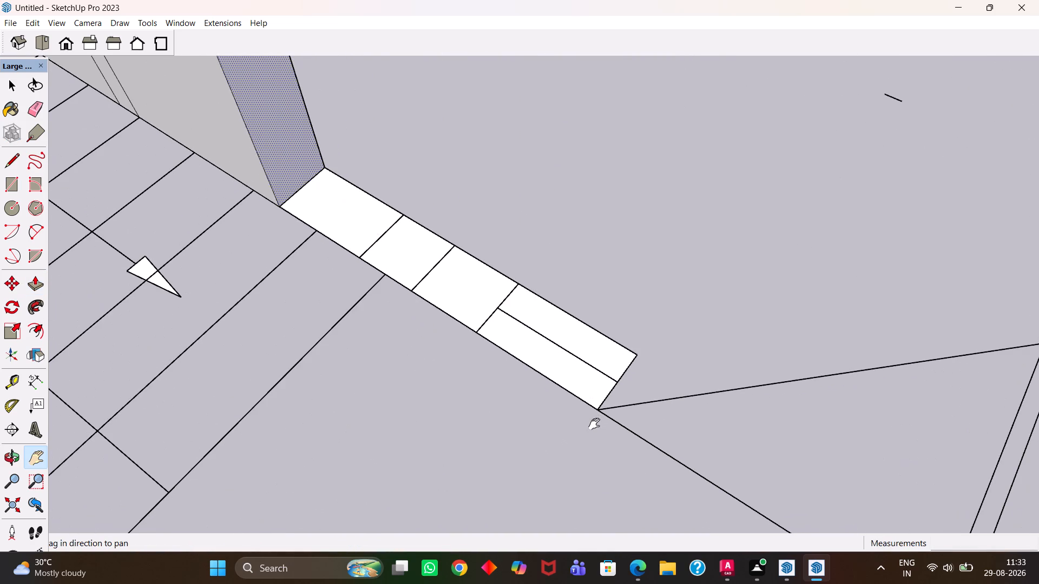
key("Escape")
left_click(590, 406)
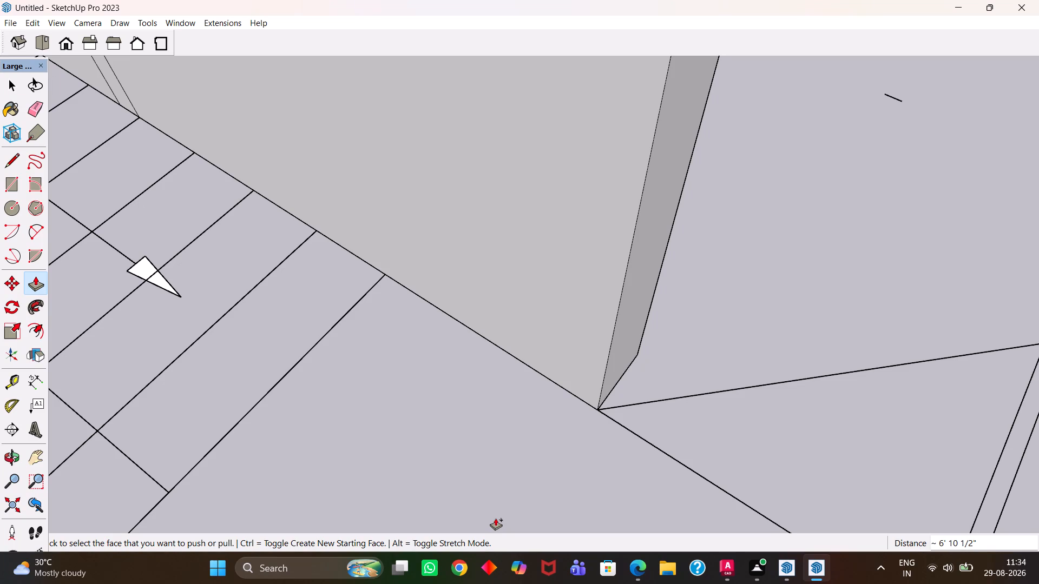
scroll(518, 544, "up", 1)
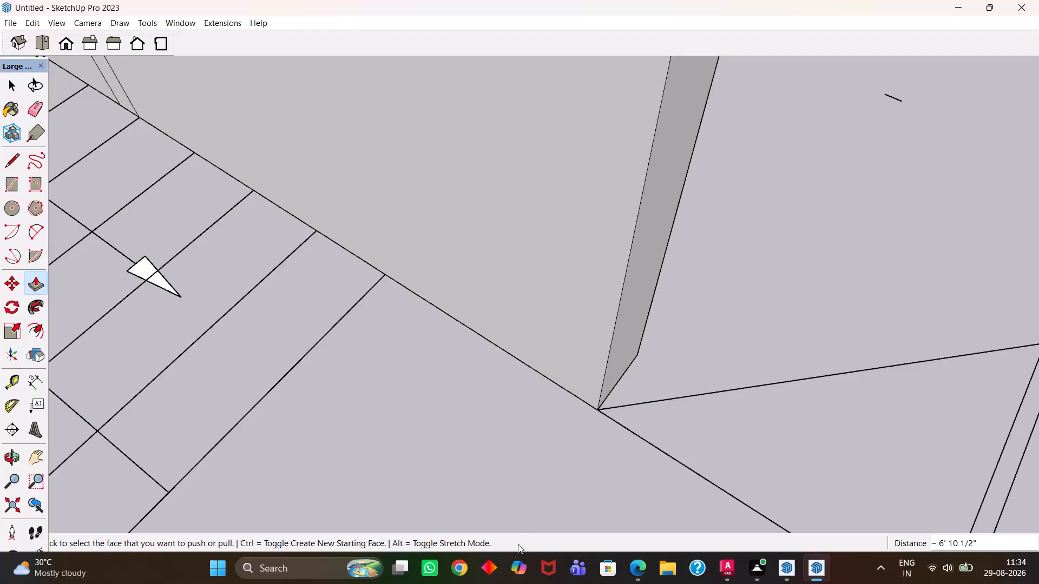
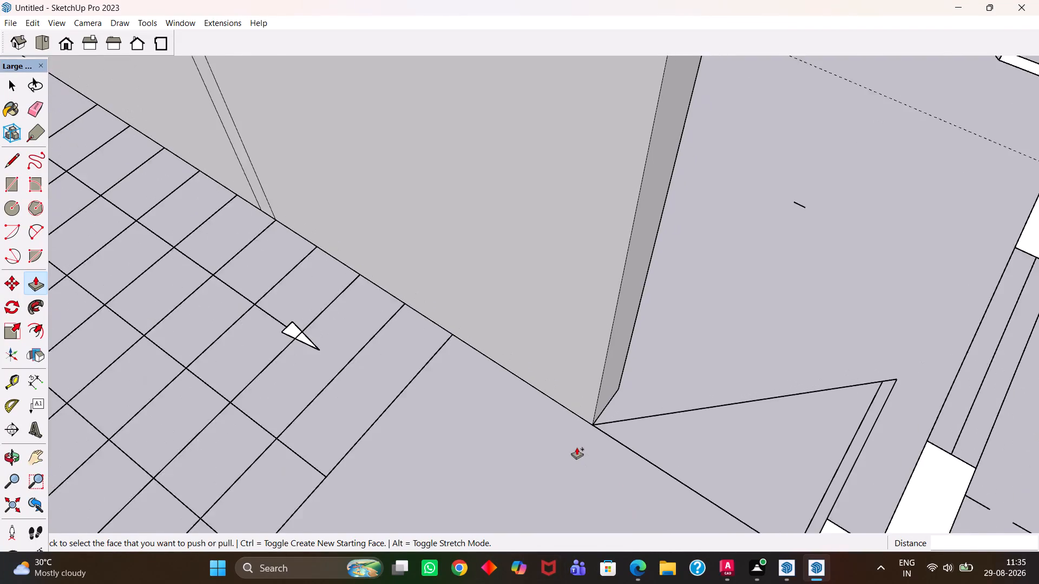
Raise the outer wall strip between the short-side window and the plan's still-flat far corner 10'.
scroll(567, 463, "up", 2)
scroll(567, 463, "down", 13)
key("h")
scroll(573, 471, "up", 1)
middle_click_drag(573, 472, 578, 457)
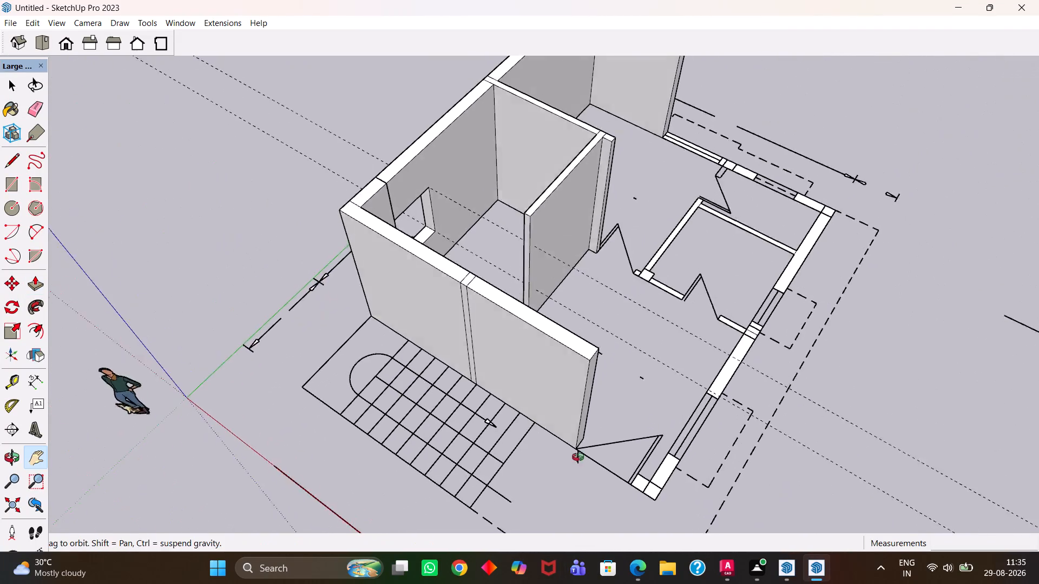
middle_click_drag(578, 457, 541, 396)
scroll(570, 396, "up", 4)
key("h")
left_click_drag(668, 332, 571, 448)
left_click_drag(676, 330, 640, 380)
middle_click(731, 362)
middle_click_drag(573, 372, 568, 371)
scroll(666, 258, "up", 3)
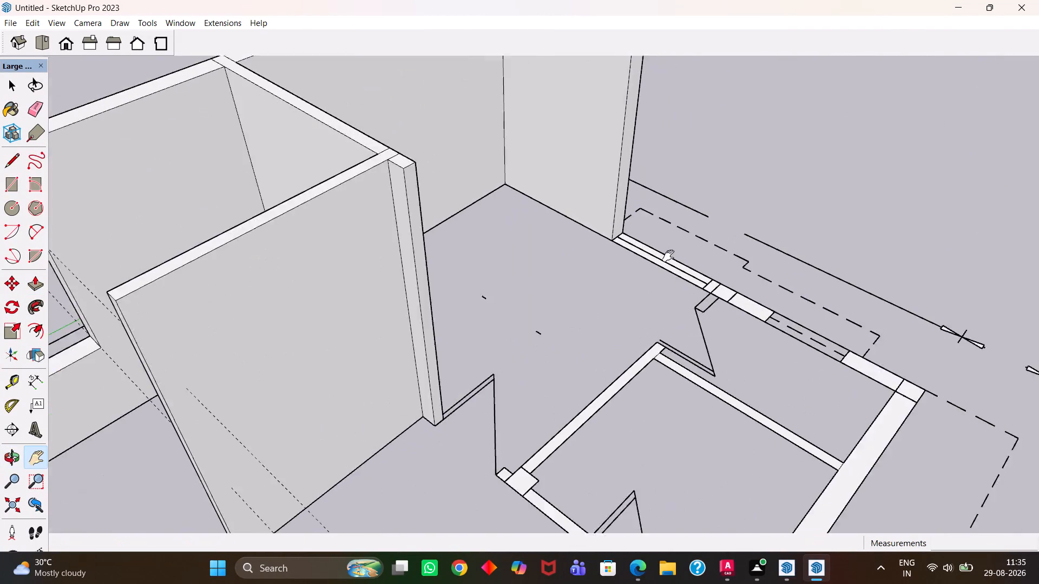
scroll(668, 256, "up", 2)
middle_click_drag(668, 251, 531, 289)
scroll(657, 257, "up", 1)
scroll(629, 271, "down", 9)
scroll(646, 272, "up", 1)
middle_click_drag(646, 272, 548, 334)
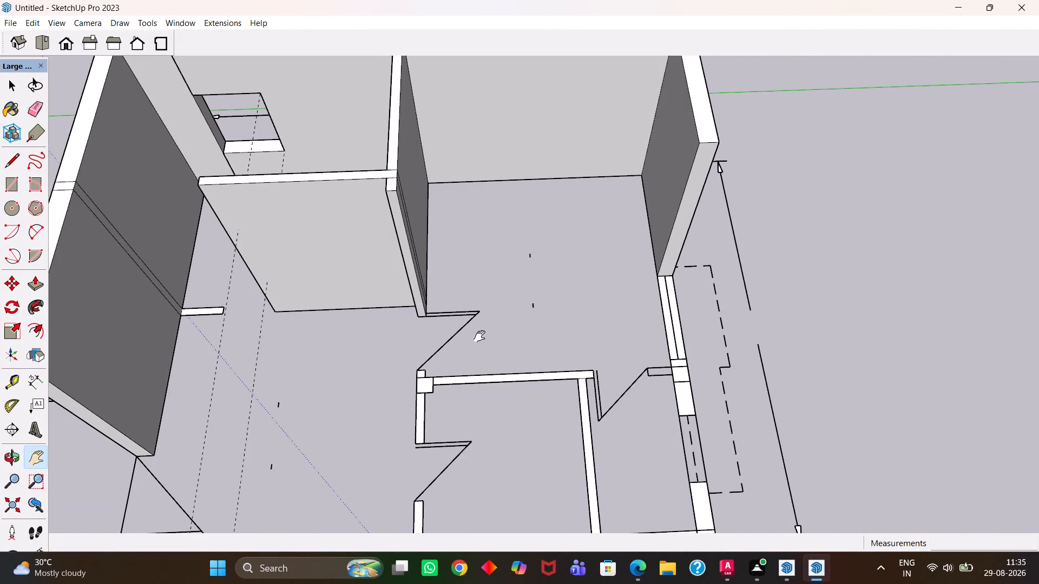
left_click_drag(558, 294, 646, 187)
scroll(636, 255, "down", 4)
middle_click_drag(635, 337, 636, 373)
scroll(636, 373, "up", 3)
scroll(707, 386, "up", 2)
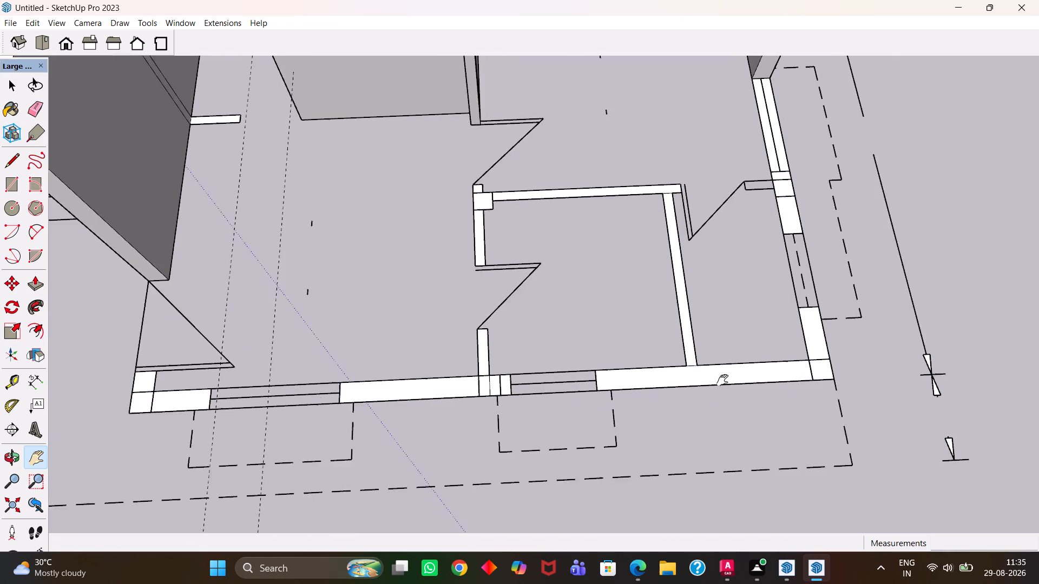
left_click_drag(739, 374, 619, 374)
scroll(649, 376, "up", 3)
key("space")
left_click(650, 376)
double_click(650, 376)
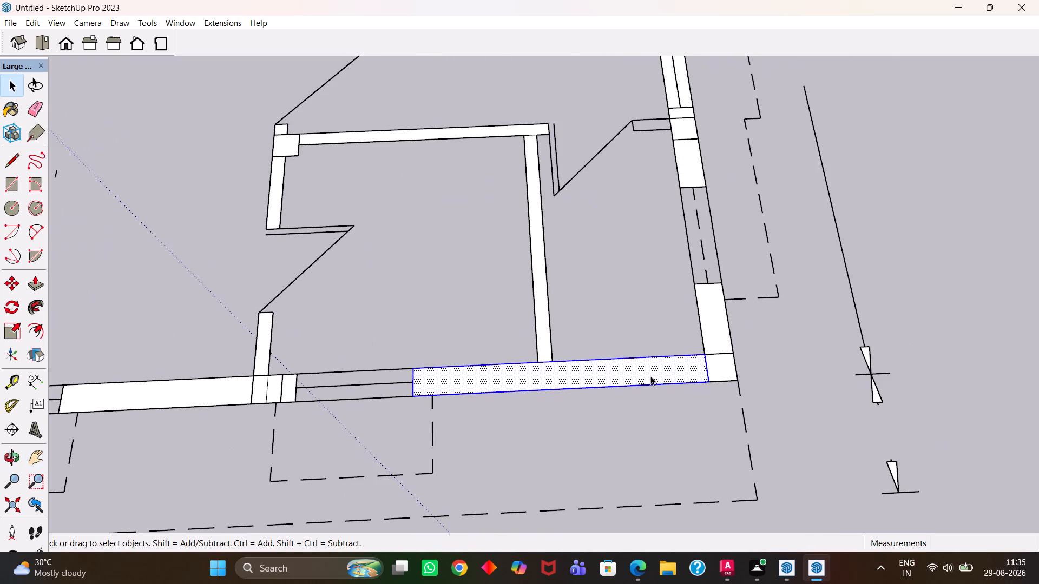
key("p")
left_click(652, 376)
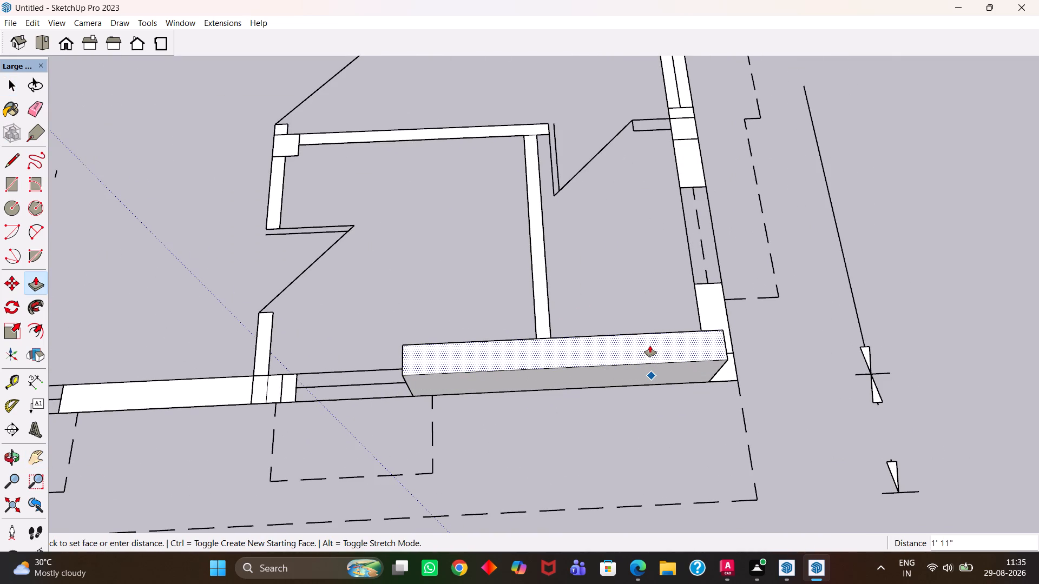
type("10'")
key("Return")
Pull the new wall's end face about 9" to the plan's outer corner.
key("h")
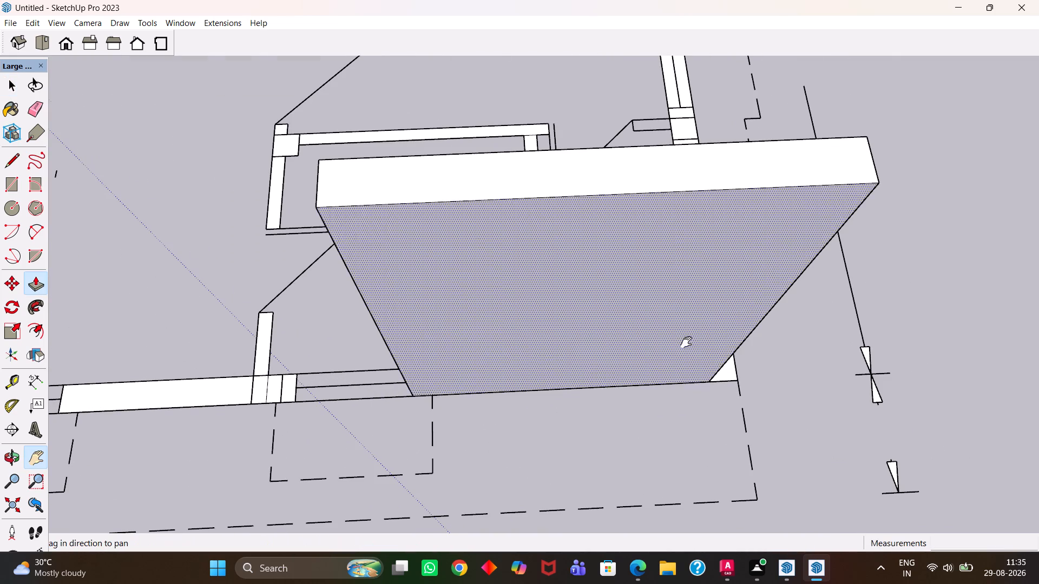
scroll(686, 342, "down", 10)
middle_click_drag(769, 362, 596, 297)
middle_click(517, 255)
scroll(672, 395, "up", 4)
left_click_drag(645, 412, 493, 293)
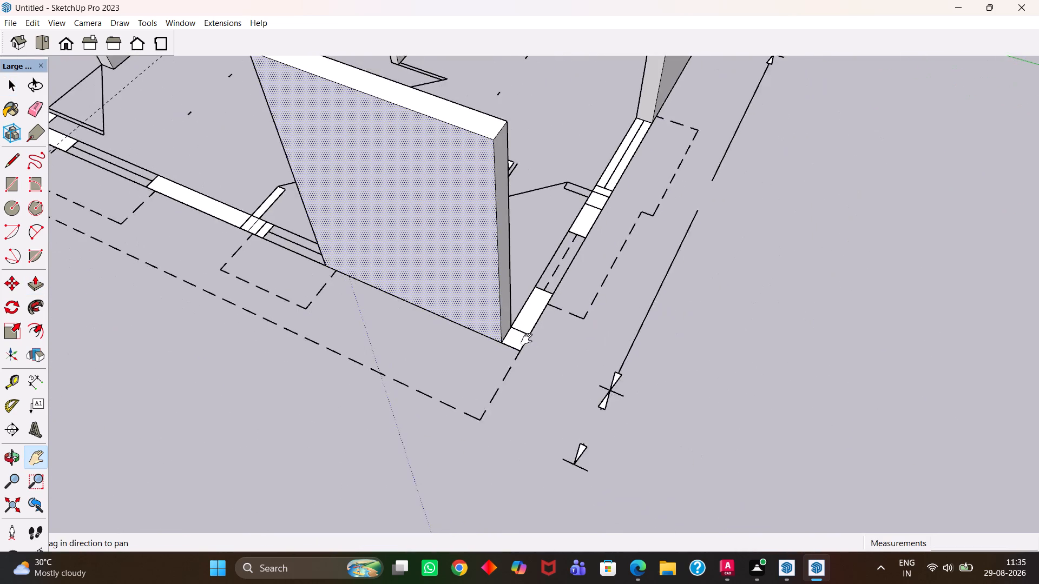
scroll(532, 342, "up", 4)
middle_click_drag(522, 337, 466, 322)
scroll(466, 322, "up", 3)
key("space")
left_click(481, 309)
key("p")
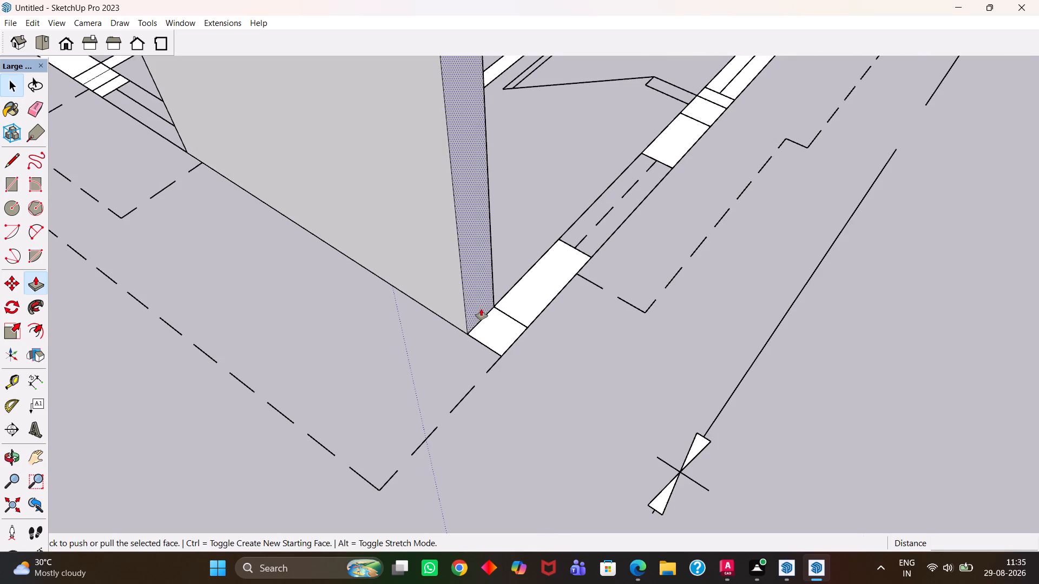
left_click(481, 309)
left_click(547, 309)
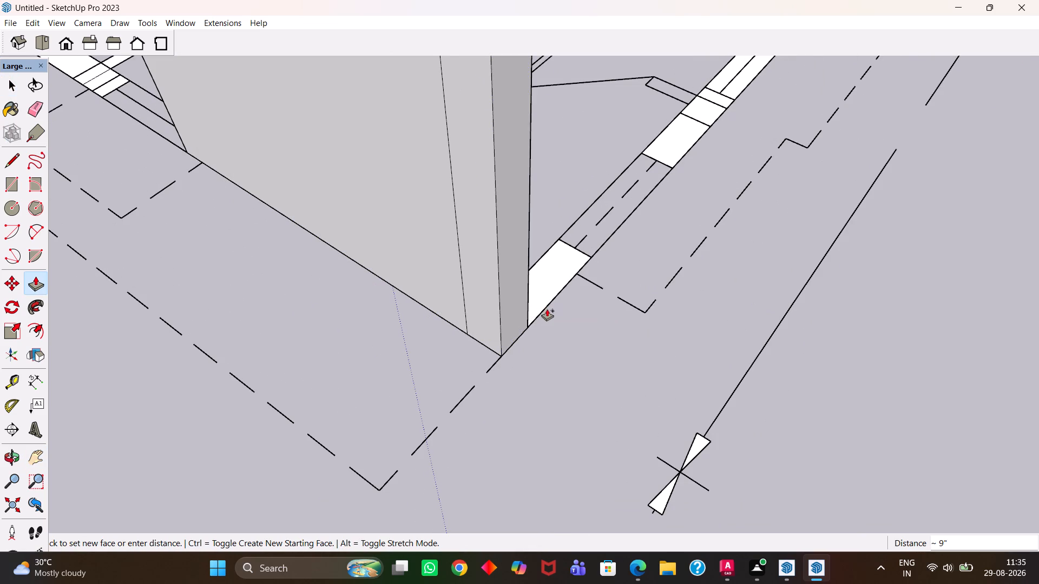
Pull the corner section's inner side face about 1' 11" along the adjoining plan wall strip to the edge of the dashed opening.
scroll(521, 313, "up", 1)
middle_click_drag(521, 313, 244, 310)
scroll(463, 285, "up", 3)
middle_click_drag(449, 287, 317, 287)
left_click_drag(428, 230, 433, 233)
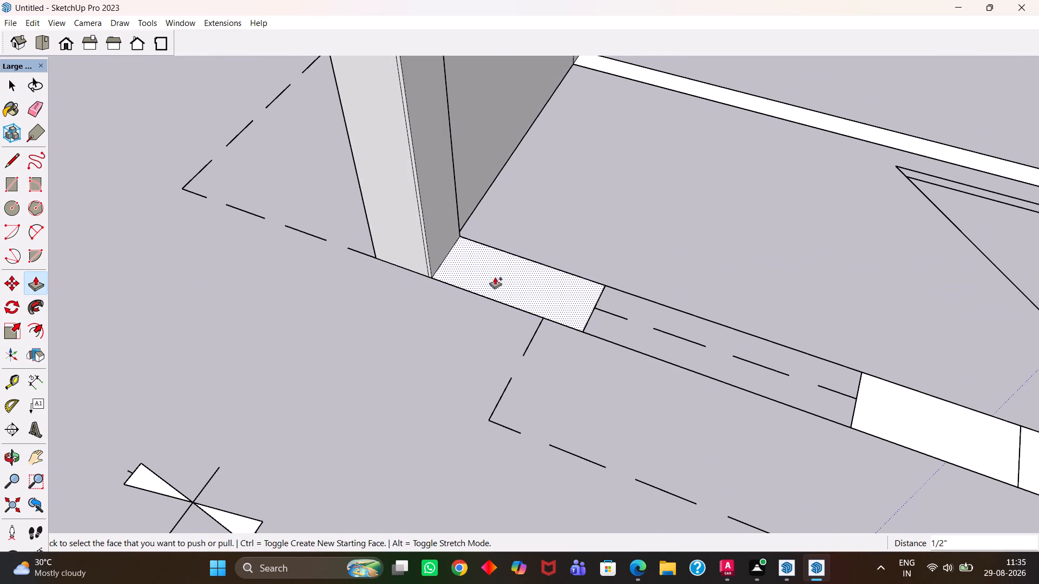
left_click(438, 244)
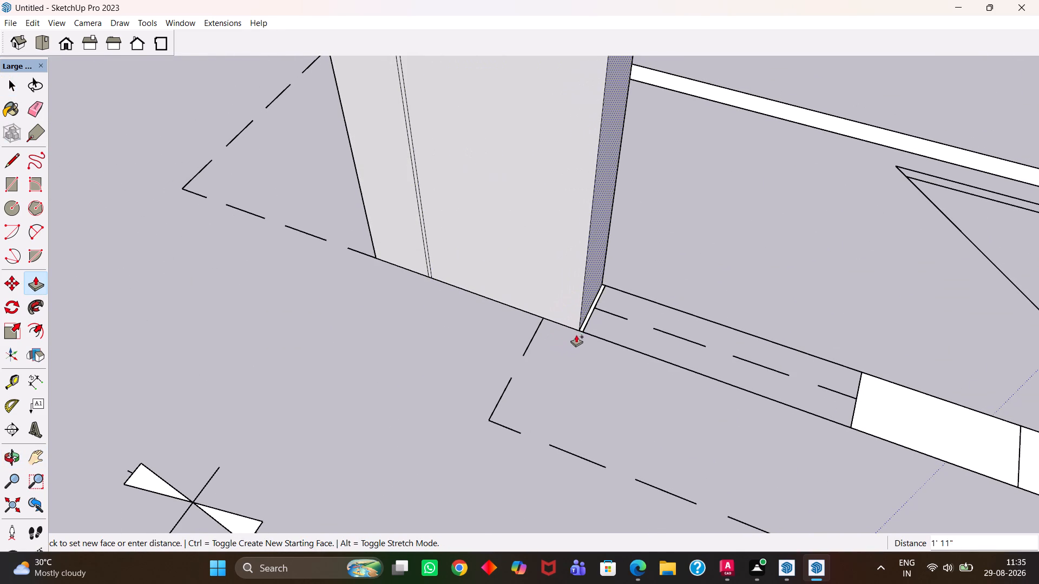
left_click(579, 331)
Examine the raised walls and the remaining flat wall strips and openings from several angles.
scroll(391, 256, "up", 4)
scroll(516, 284, "down", 7)
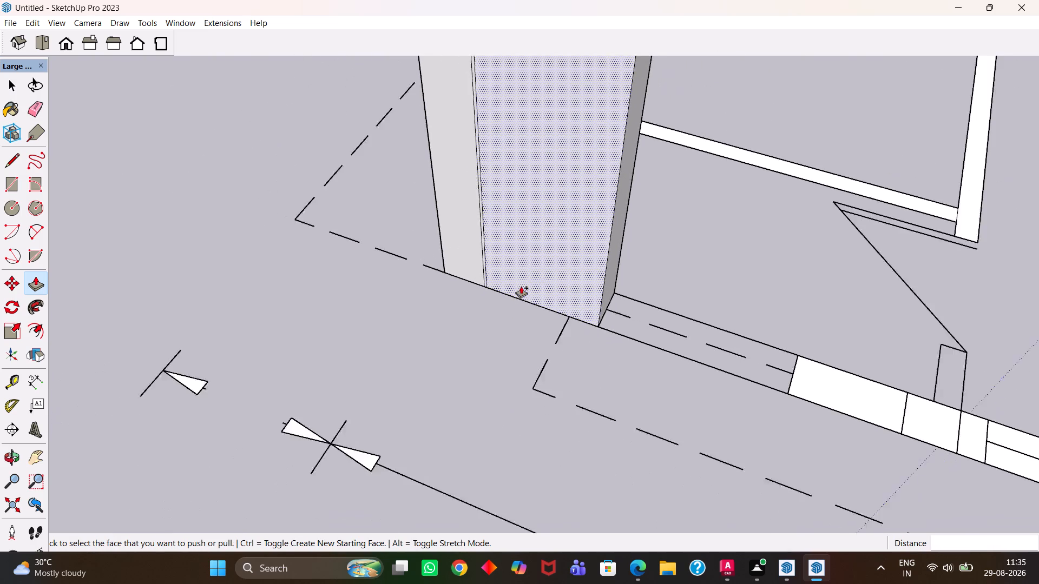
scroll(521, 287, "down", 13)
middle_click_drag(523, 294, 462, 316)
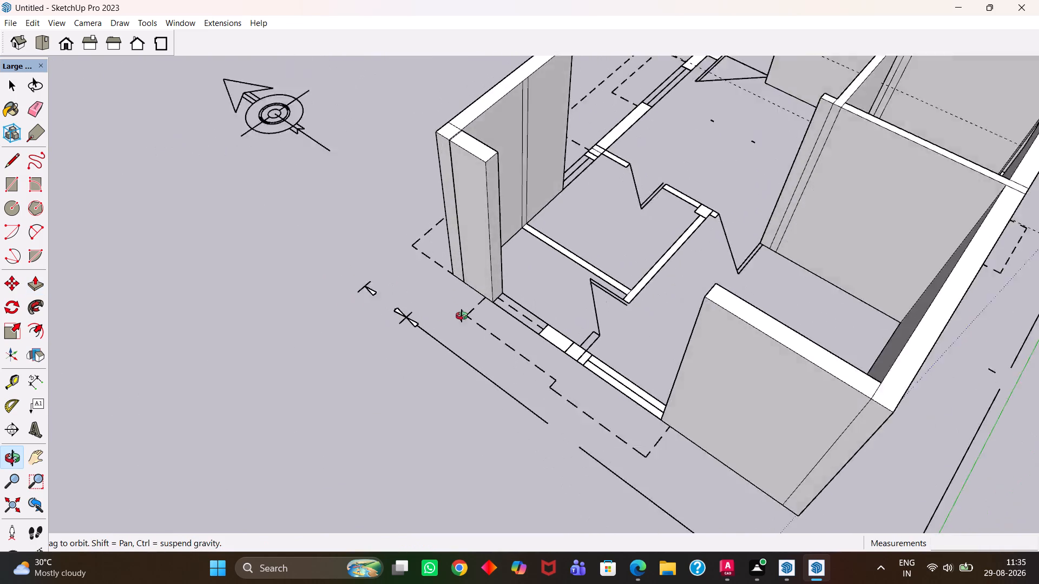
middle_click_drag(462, 316, 484, 321)
scroll(511, 332, "up", 2)
key("h")
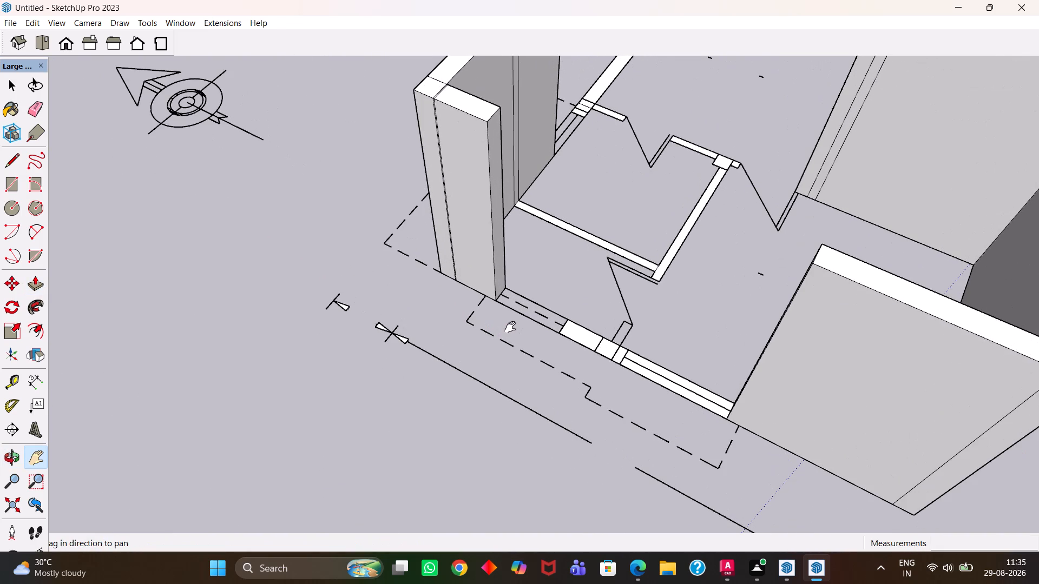
scroll(510, 327, "down", 9)
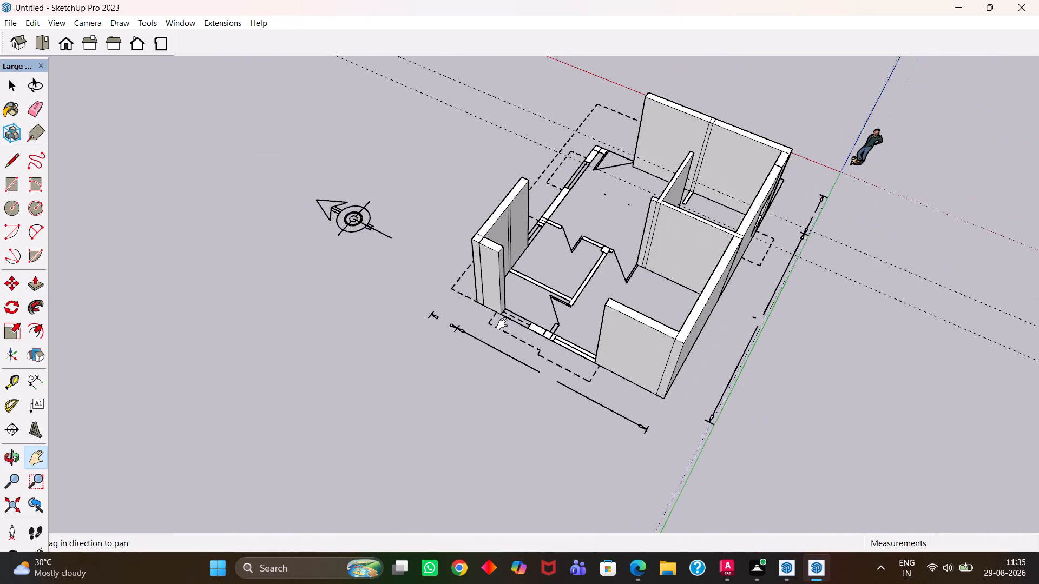
scroll(502, 323, "down", 7)
middle_click_drag(483, 316, 635, 328)
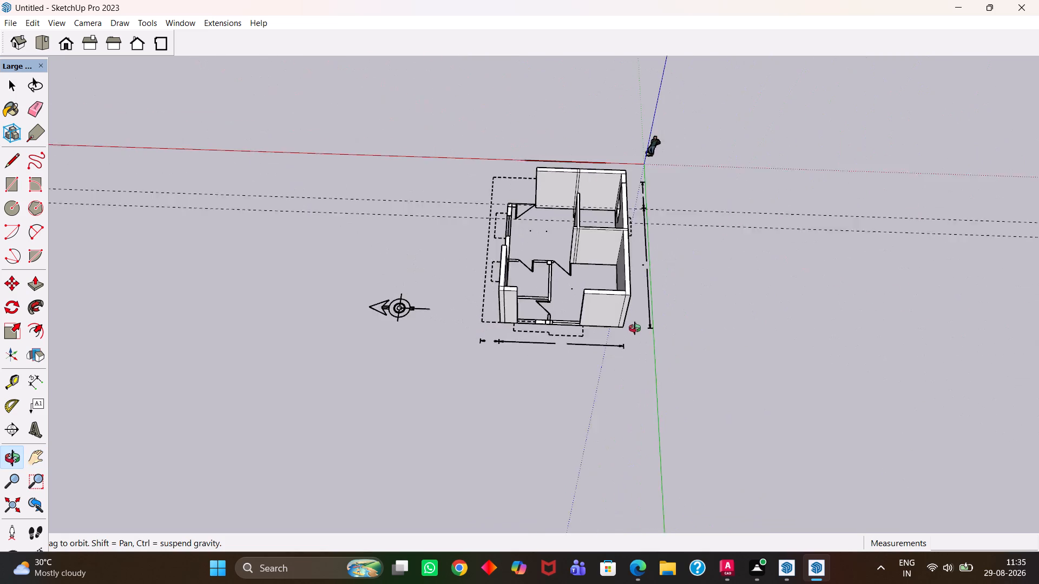
middle_click_drag(635, 328, 630, 323)
scroll(635, 328, "up", 4)
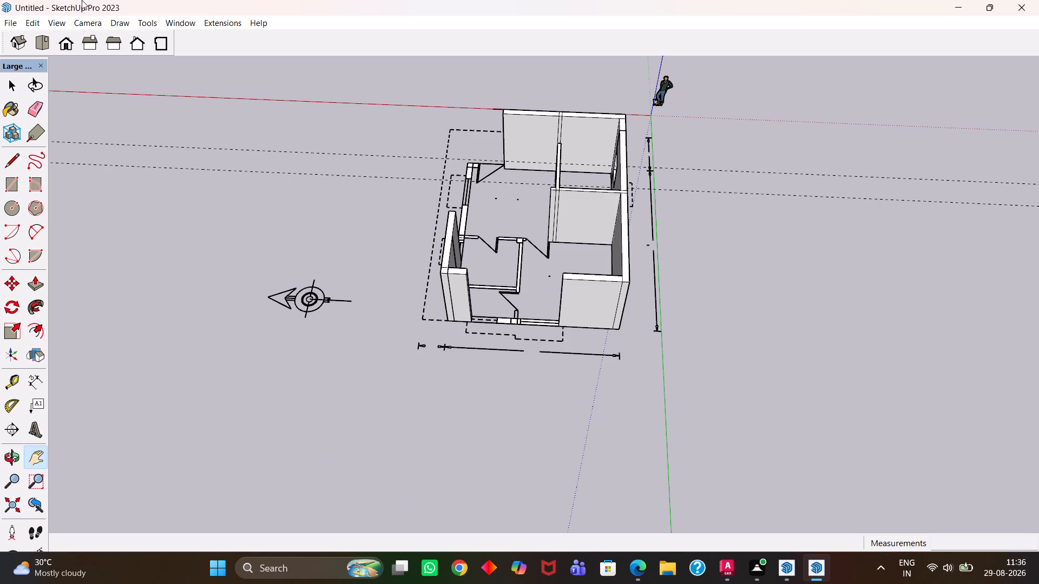
key("h")
scroll(267, 304, "up", 11)
middle_click_drag(573, 291, 590, 329)
scroll(590, 329, "up", 3)
key("h")
scroll(592, 329, "down", 11)
left_click_drag(640, 266, 558, 390)
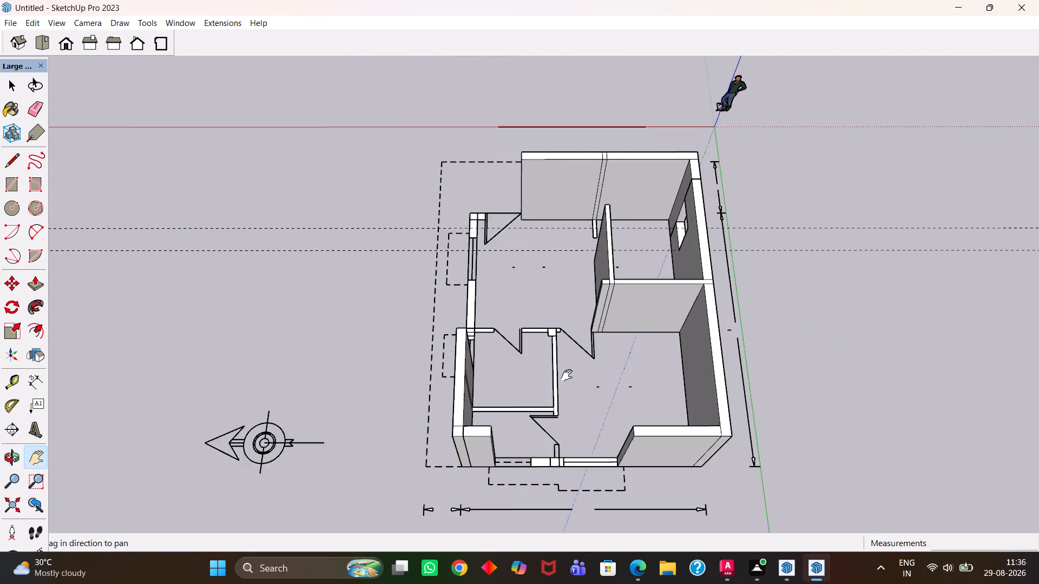
middle_click(567, 373)
scroll(567, 373, "up", 4)
middle_click_drag(560, 376, 683, 329)
scroll(682, 328, "up", 1)
scroll(682, 328, "down", 3)
left_click_drag(718, 331, 657, 357)
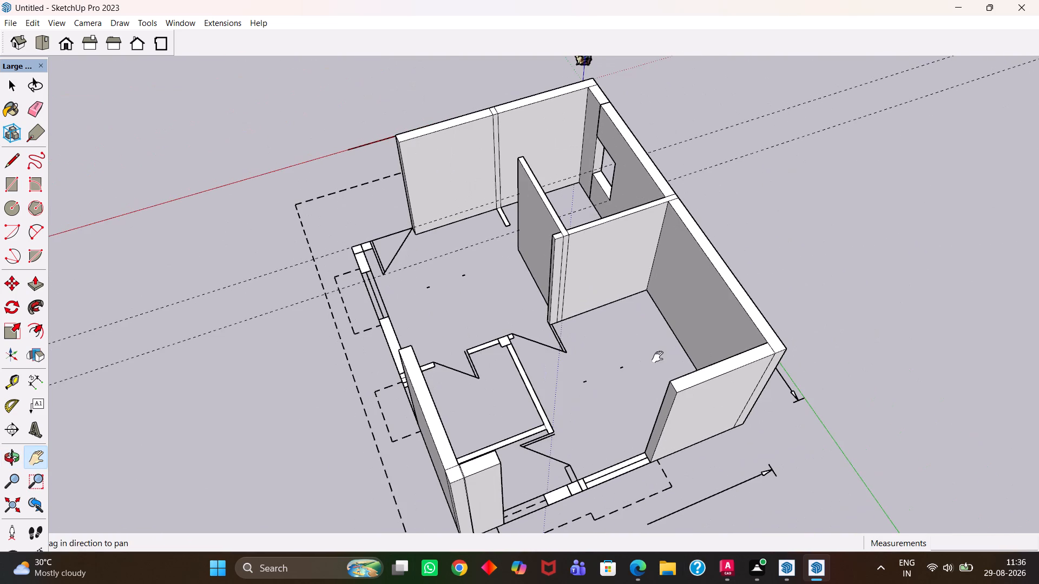
middle_click(652, 358)
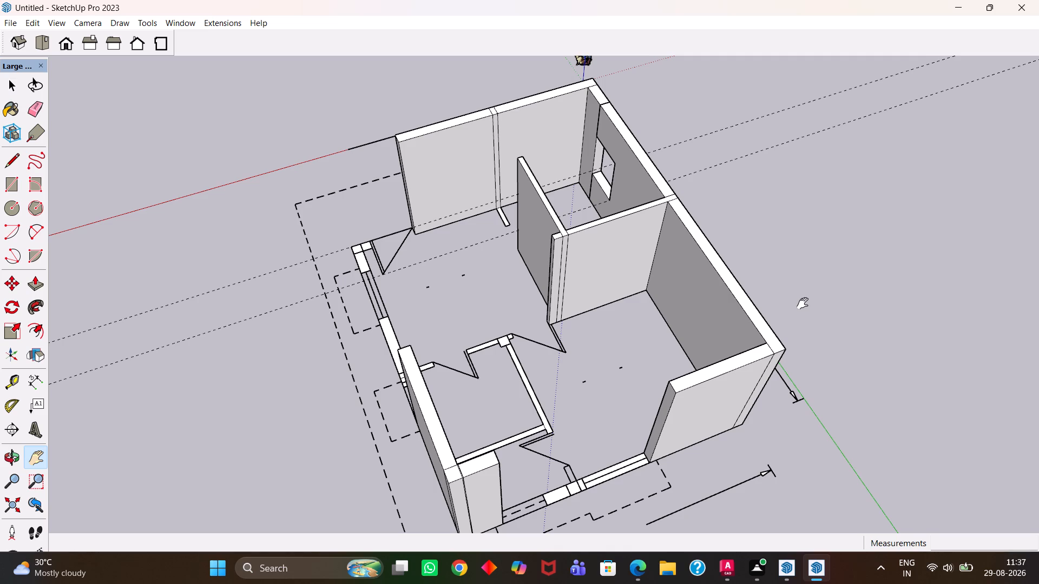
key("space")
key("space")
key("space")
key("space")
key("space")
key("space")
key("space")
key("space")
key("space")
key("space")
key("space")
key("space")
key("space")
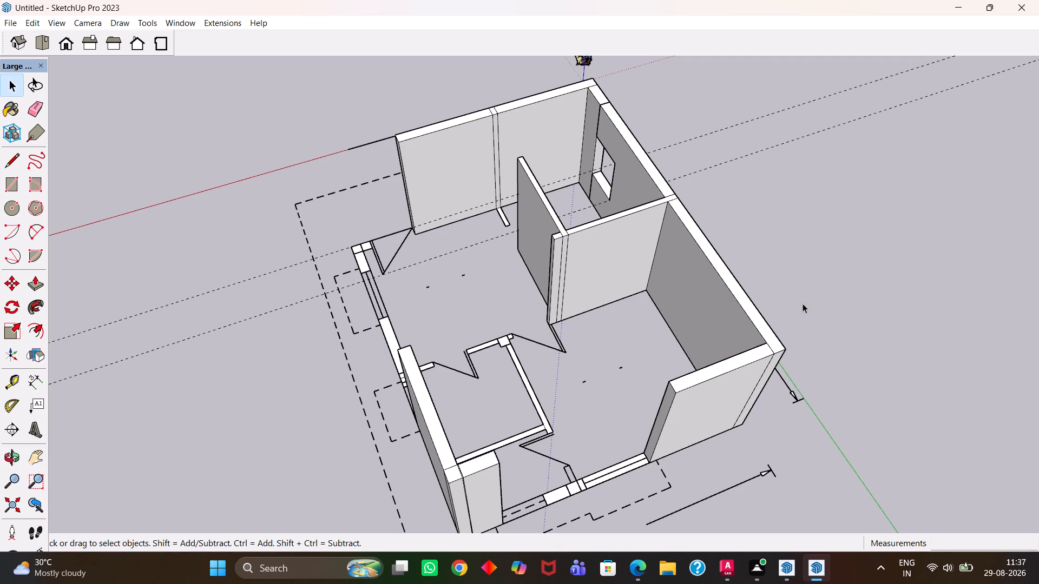
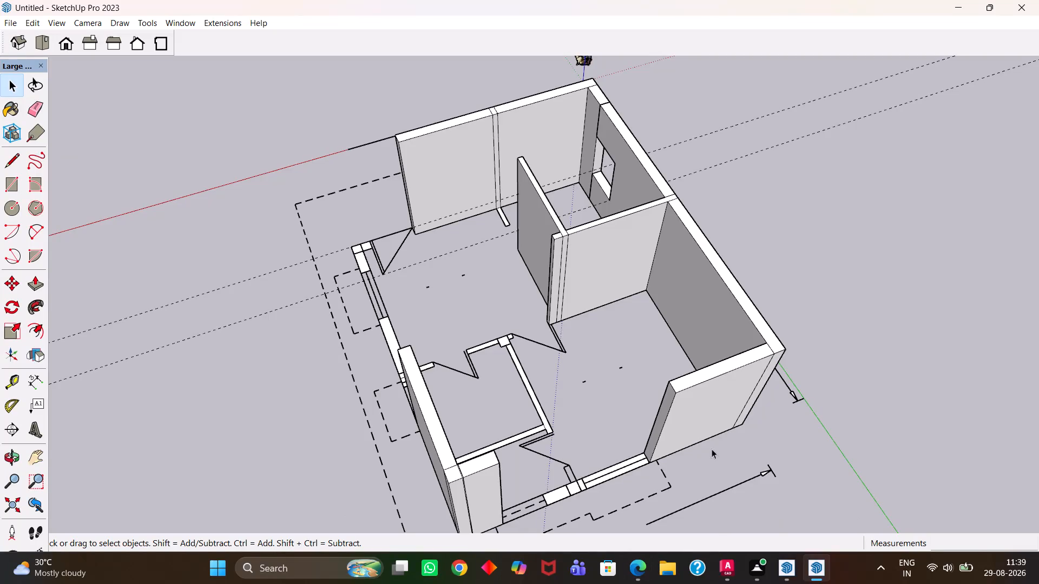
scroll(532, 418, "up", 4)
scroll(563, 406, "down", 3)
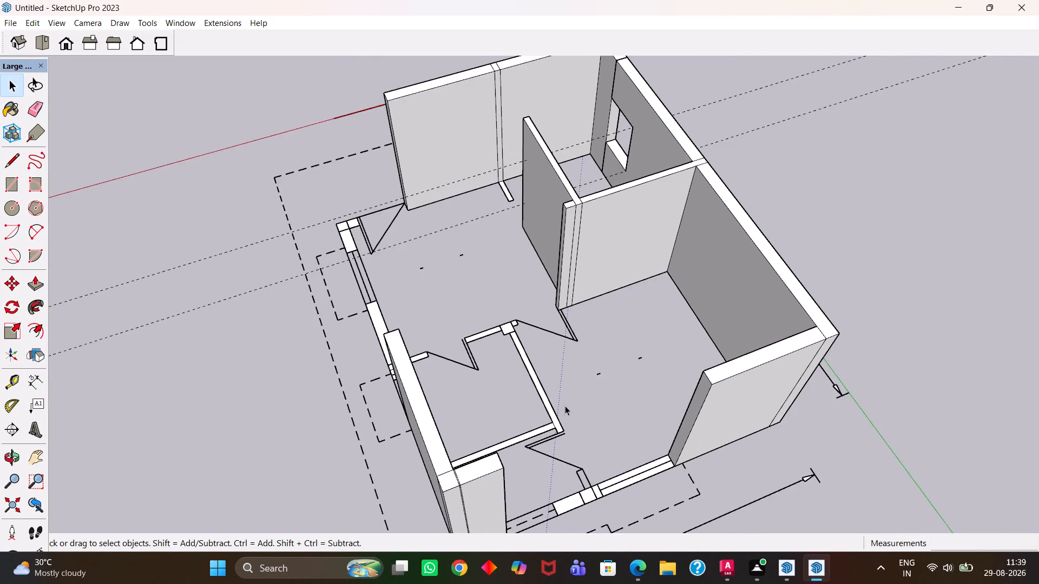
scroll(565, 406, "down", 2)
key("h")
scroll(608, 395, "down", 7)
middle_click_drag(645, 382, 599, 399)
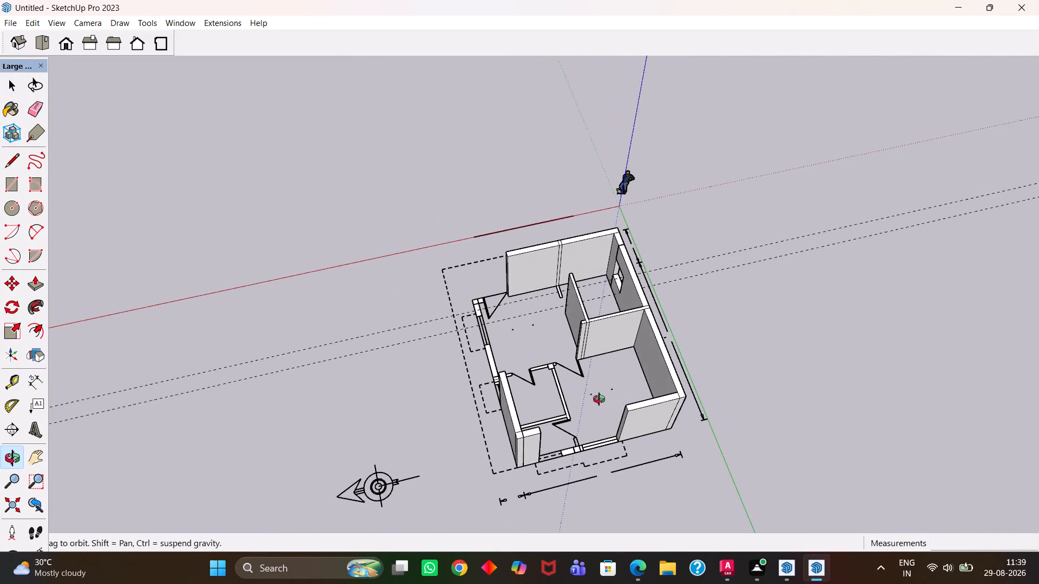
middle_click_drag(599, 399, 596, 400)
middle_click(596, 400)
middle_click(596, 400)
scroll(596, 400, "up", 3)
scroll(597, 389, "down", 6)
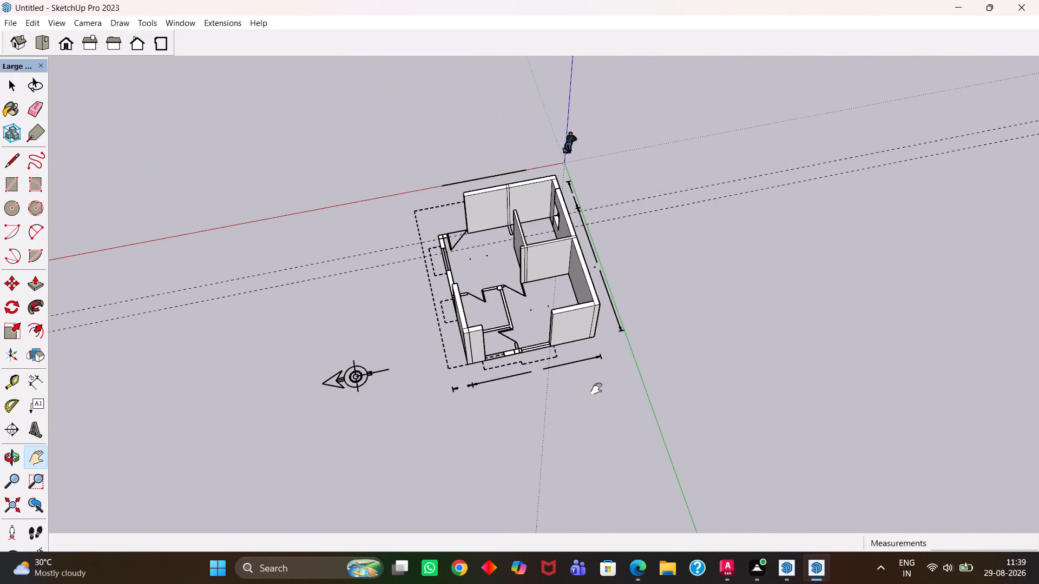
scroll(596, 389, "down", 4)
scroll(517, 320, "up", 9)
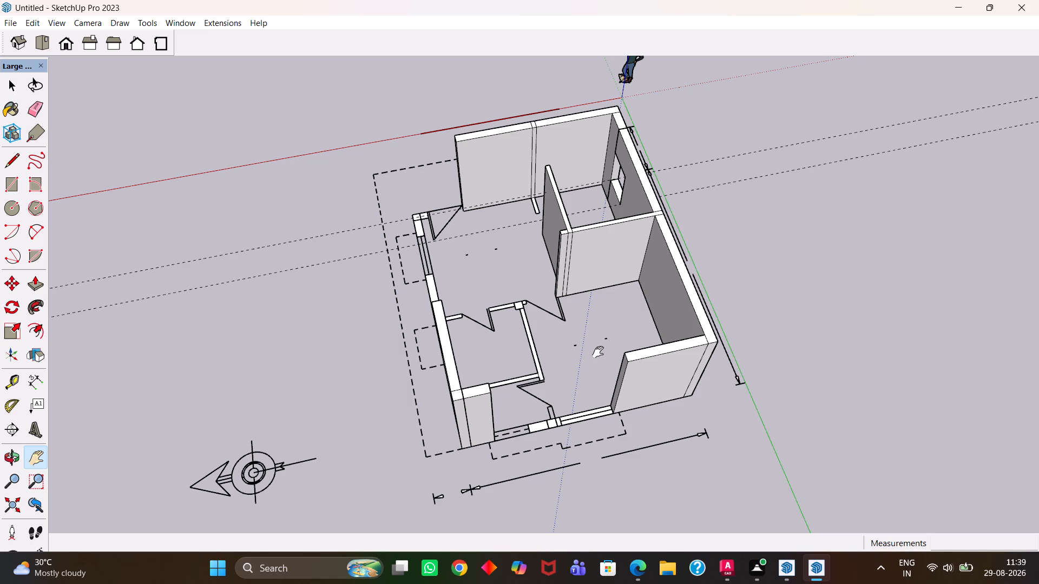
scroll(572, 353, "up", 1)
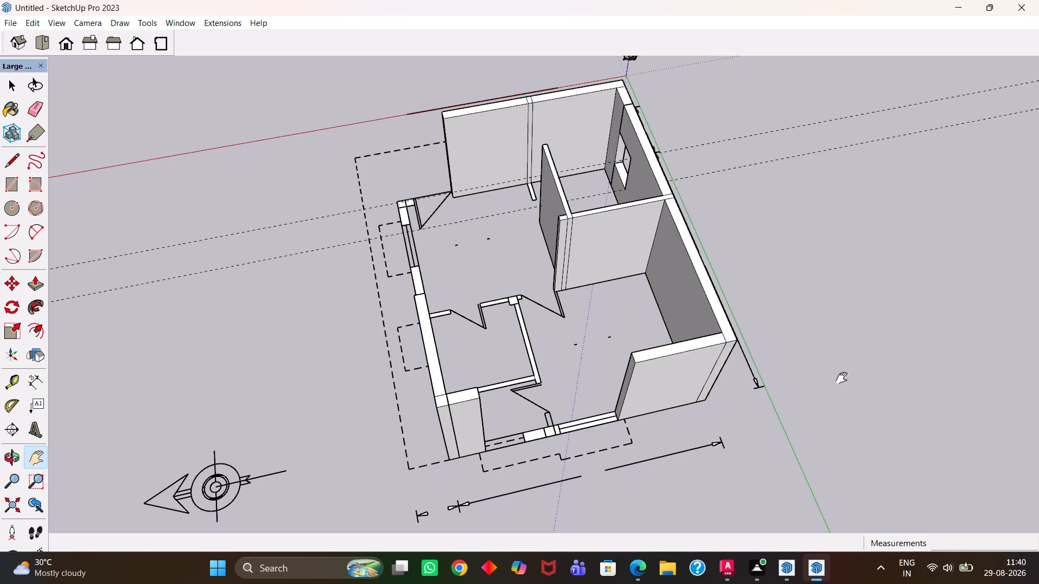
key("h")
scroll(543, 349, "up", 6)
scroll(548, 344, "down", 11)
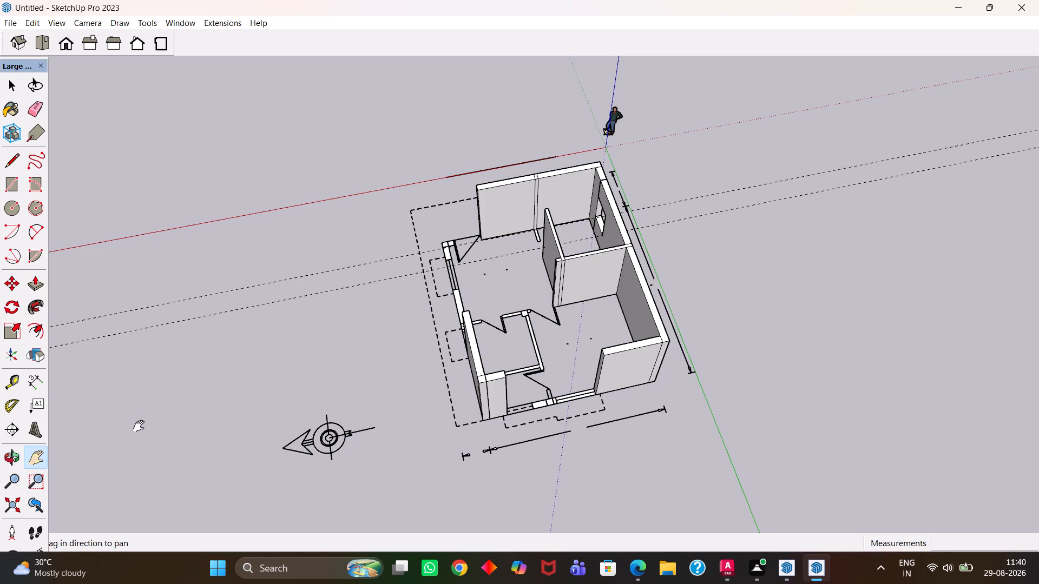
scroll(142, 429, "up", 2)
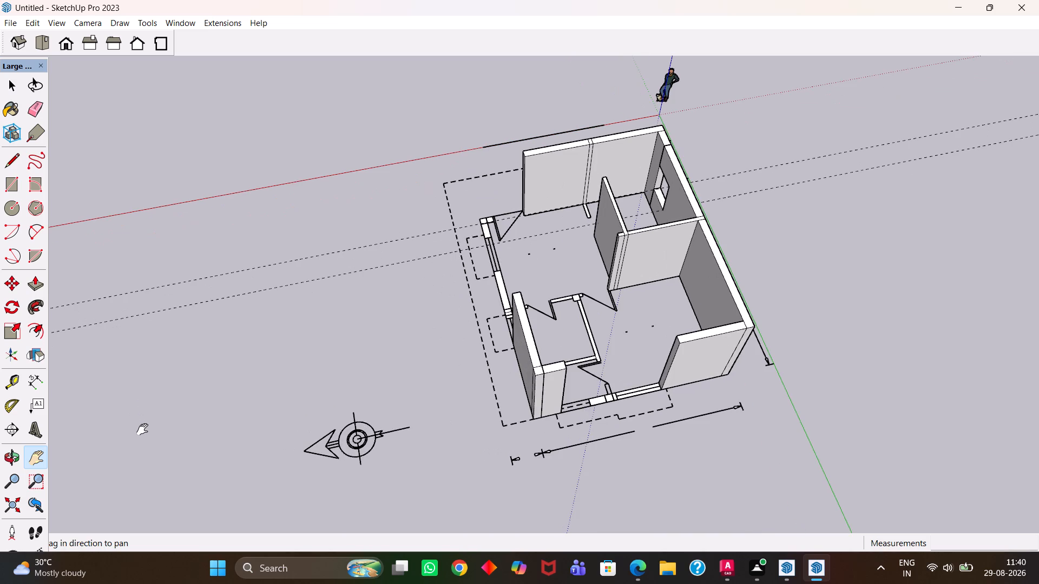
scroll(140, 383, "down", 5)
Place a horizontal guide 3' above the base of the raised wall's end face at the flat short-side window strip.
scroll(579, 368, "up", 5)
scroll(466, 405, "up", 13)
key("h")
middle_click_drag(442, 351, 668, 281)
scroll(668, 281, "up", 2)
scroll(661, 280, "down", 11)
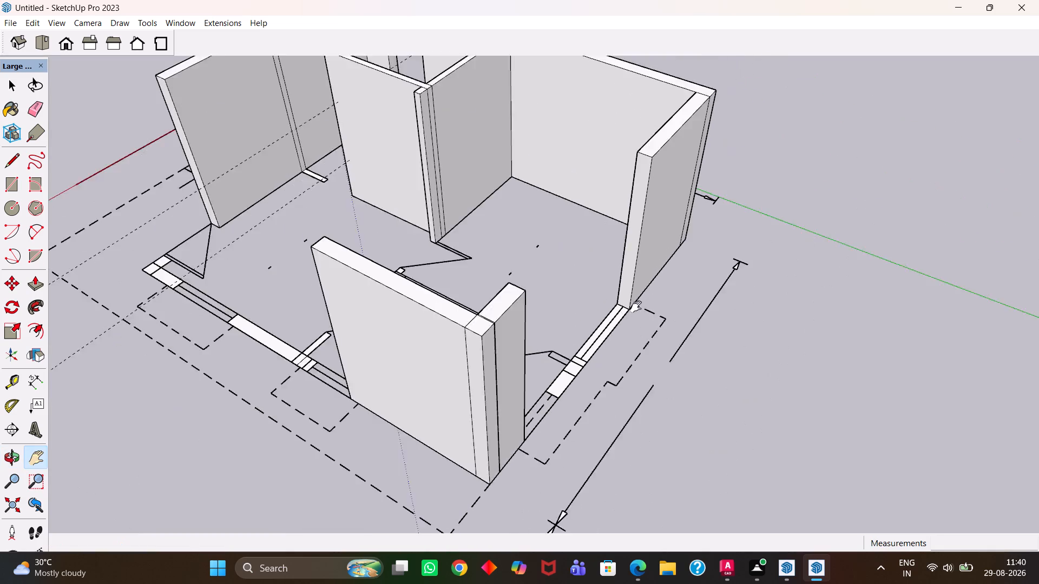
scroll(623, 309, "up", 11)
middle_click_drag(615, 315, 620, 320)
scroll(620, 320, "up", 3)
left_click_drag(629, 307, 588, 351)
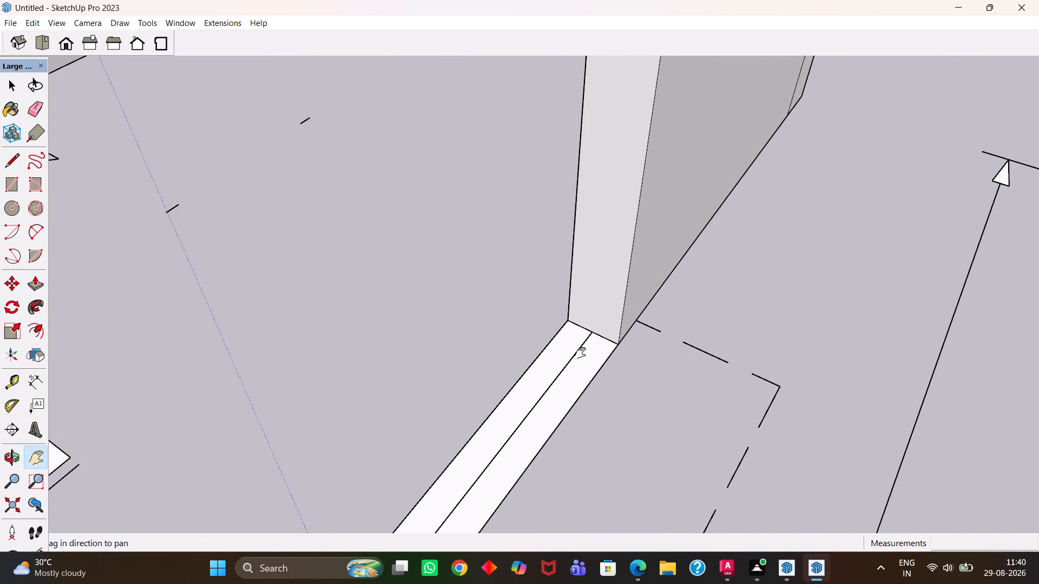
middle_click_drag(591, 347, 590, 340)
scroll(590, 340, "up", 2)
key("t")
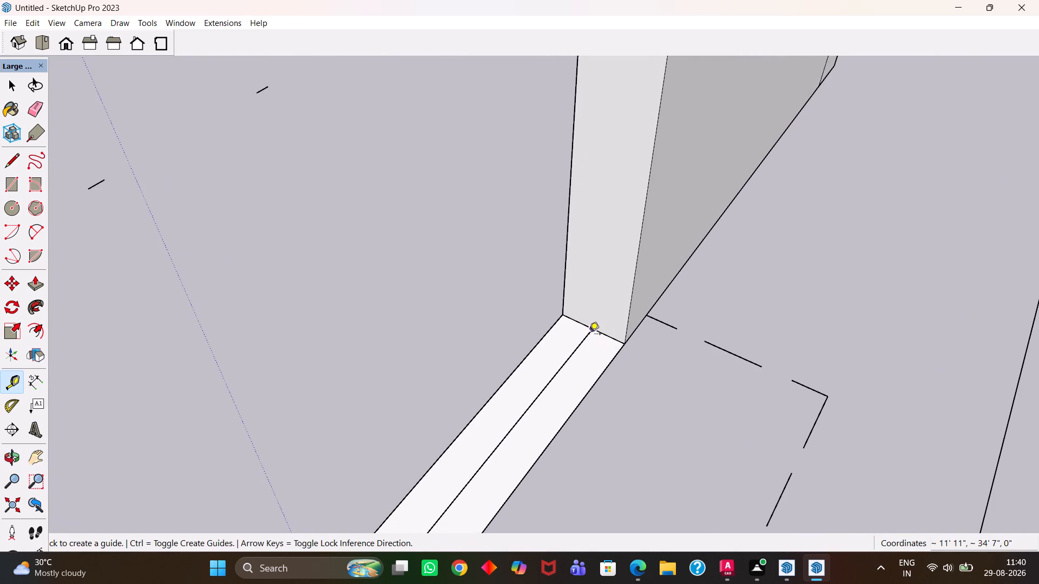
left_click(608, 335)
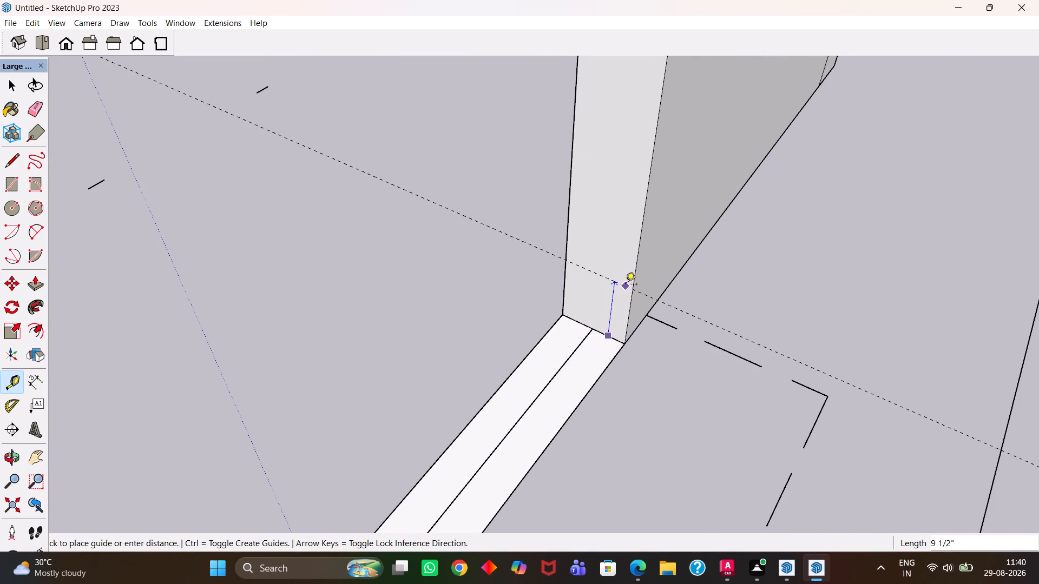
type("3'")
key("Return")
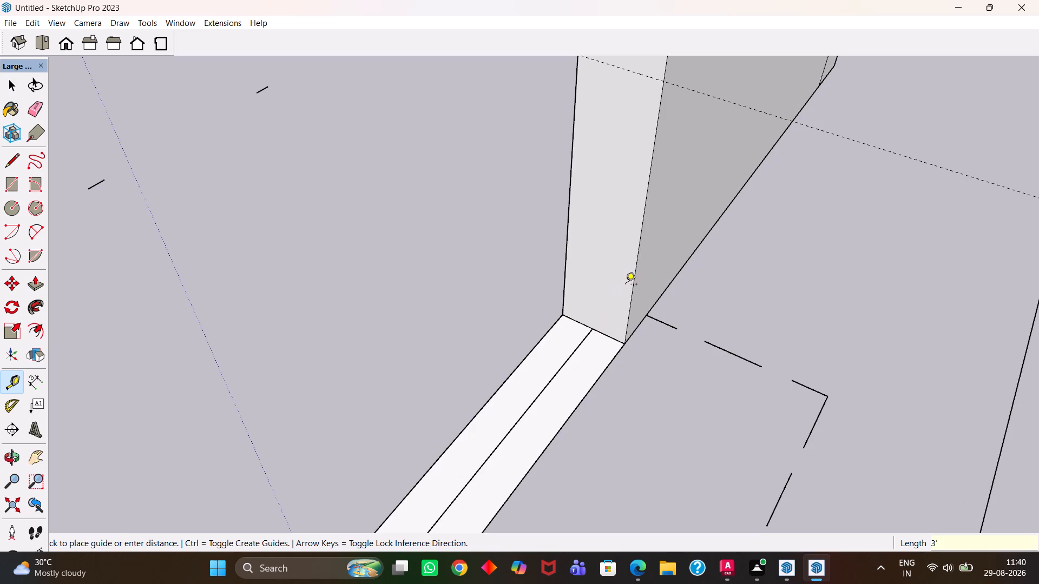
Place a second horizontal guide 4' above the sill-height guide on the same wall end face.
key("h")
scroll(622, 283, "down", 6)
left_click_drag(591, 197, 535, 386)
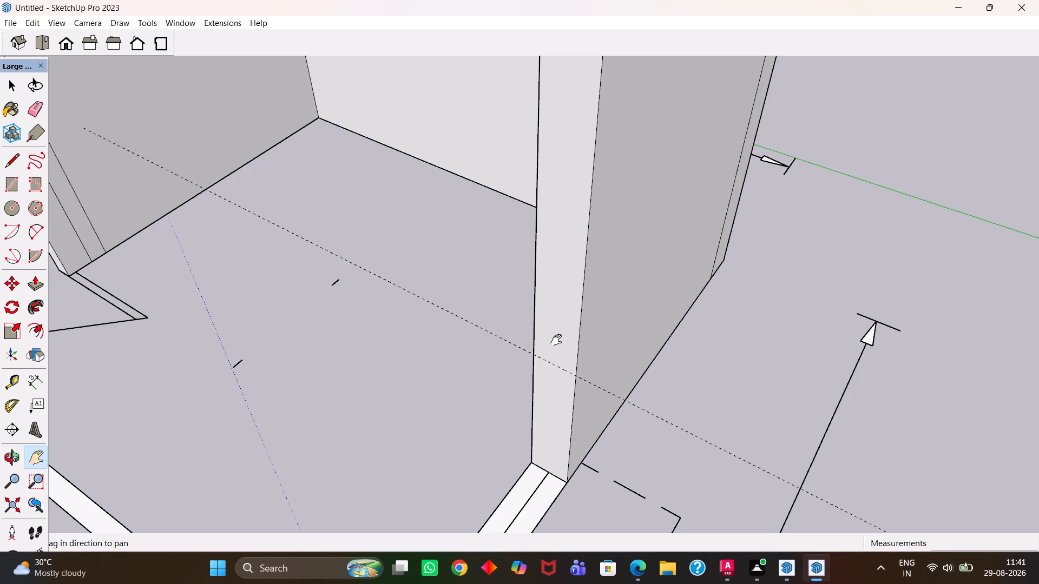
scroll(556, 340, "up", 2)
key("t")
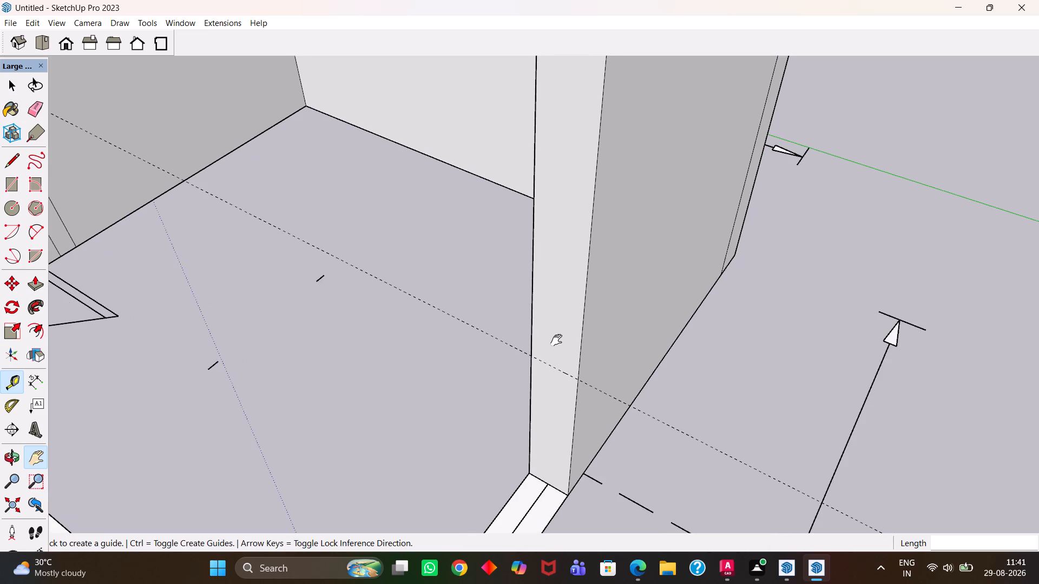
left_click(557, 376)
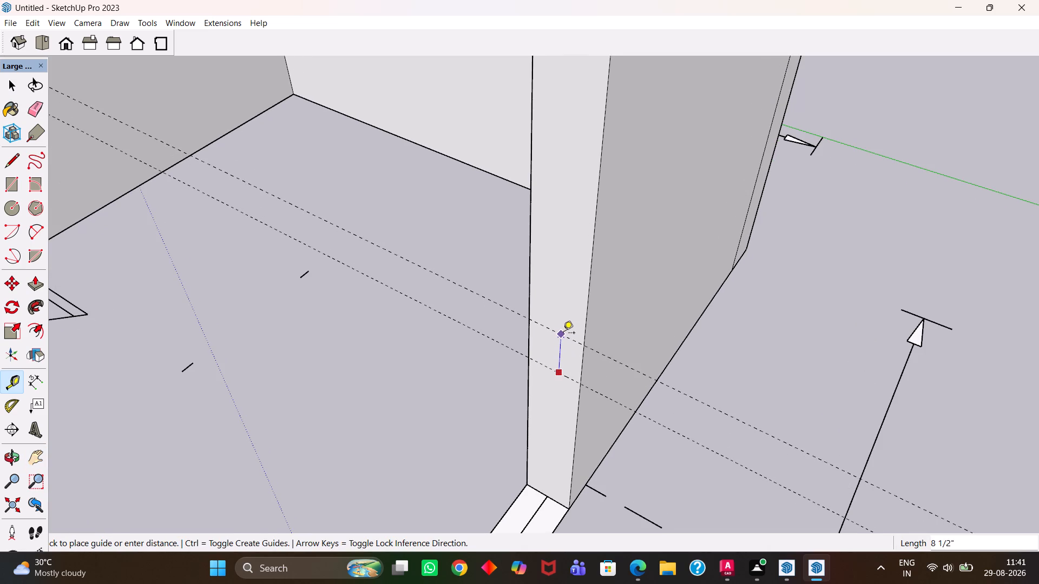
type("4'")
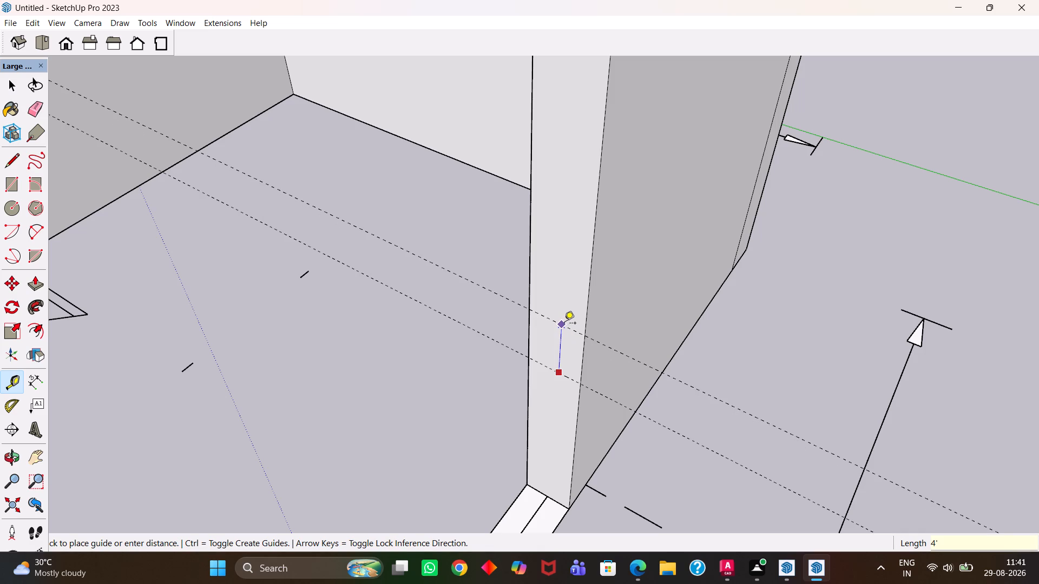
key("Return")
Open the wall group for editing and draw a rectangle about 4' by 9" on the wall end face between the two guides.
key("h")
scroll(573, 310, "down", 4)
left_click_drag(560, 256, 542, 322)
middle_click_drag(544, 312, 550, 304)
key("space")
scroll(550, 304, "up", 1)
left_click(555, 298)
left_click(555, 298)
left_click(555, 298)
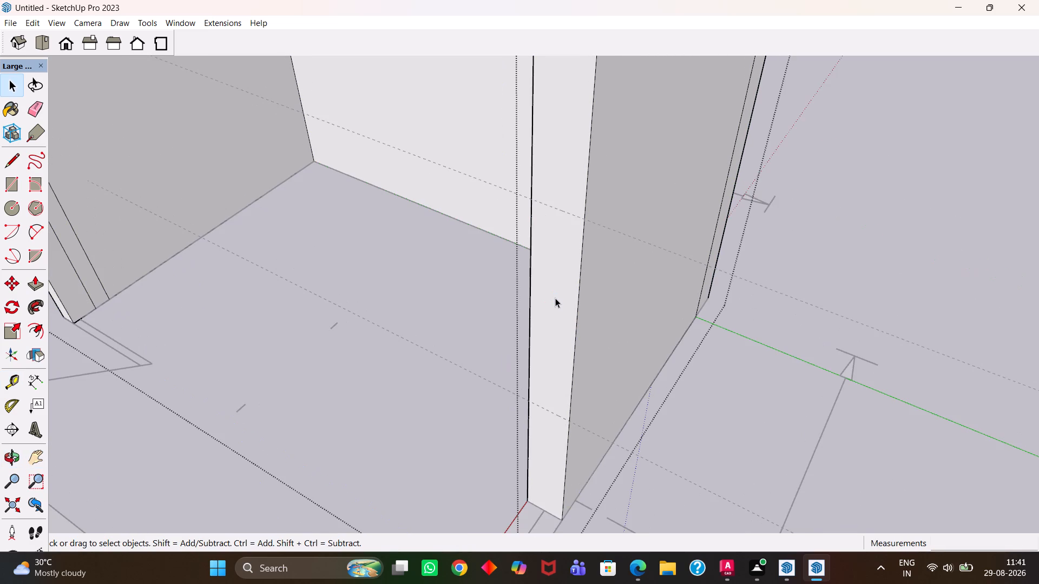
key("r")
left_click(535, 201)
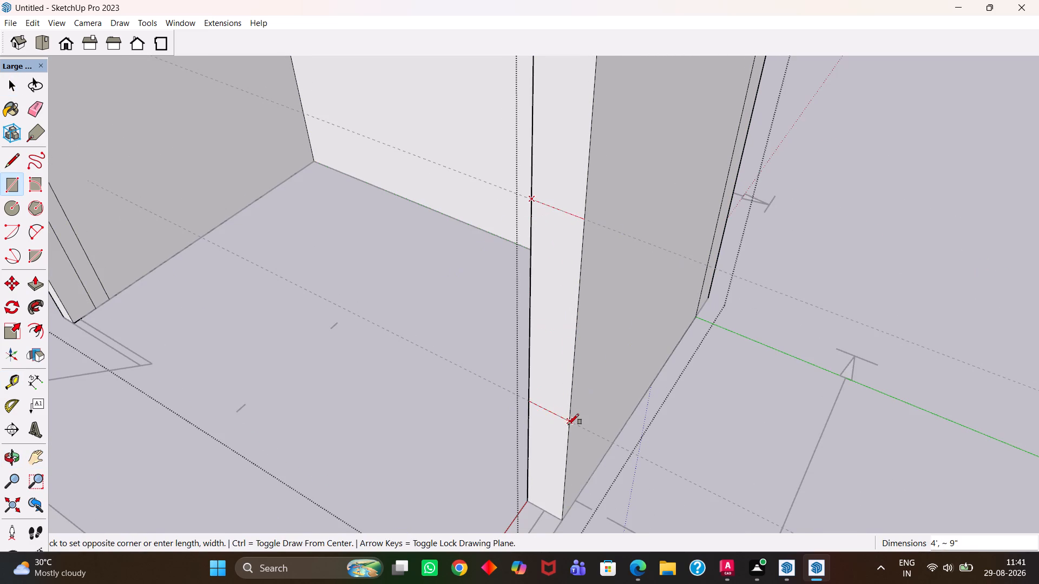
left_click(572, 416)
Draw a line about 9" long across the end face on the lower guide and erase the misaligned rectangle edge just above it.
scroll(565, 412, "up", 2)
key("space")
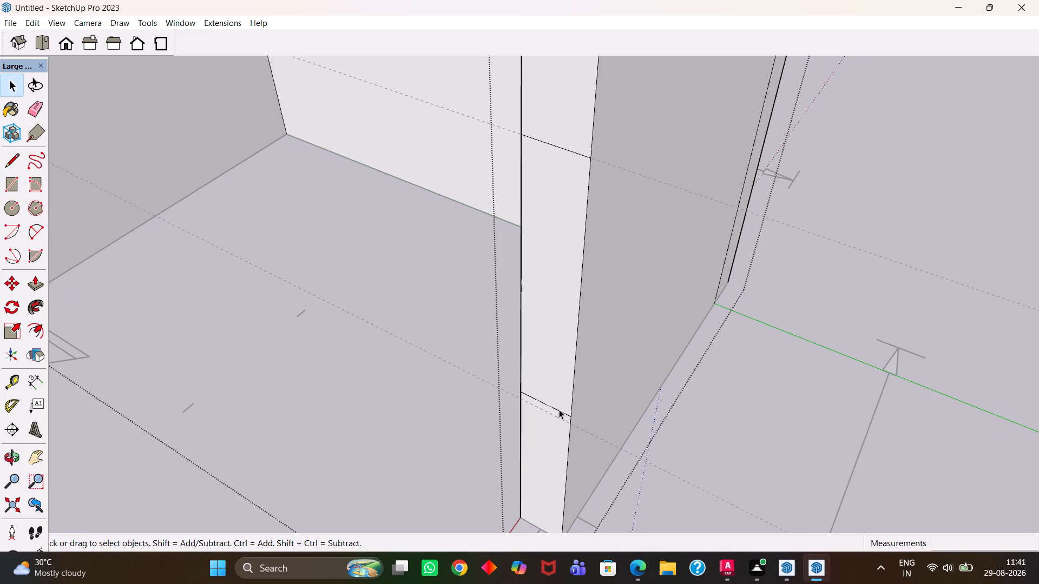
left_click(559, 409)
scroll(565, 413, "up", 4)
key("m")
left_click(570, 415)
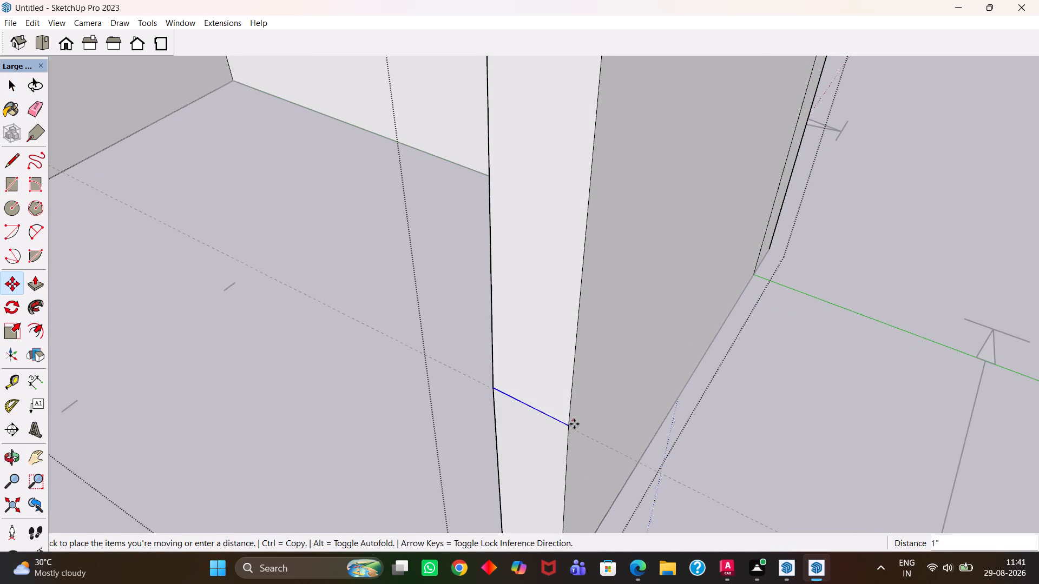
key("space")
scroll(577, 426, "up", 2)
key("l")
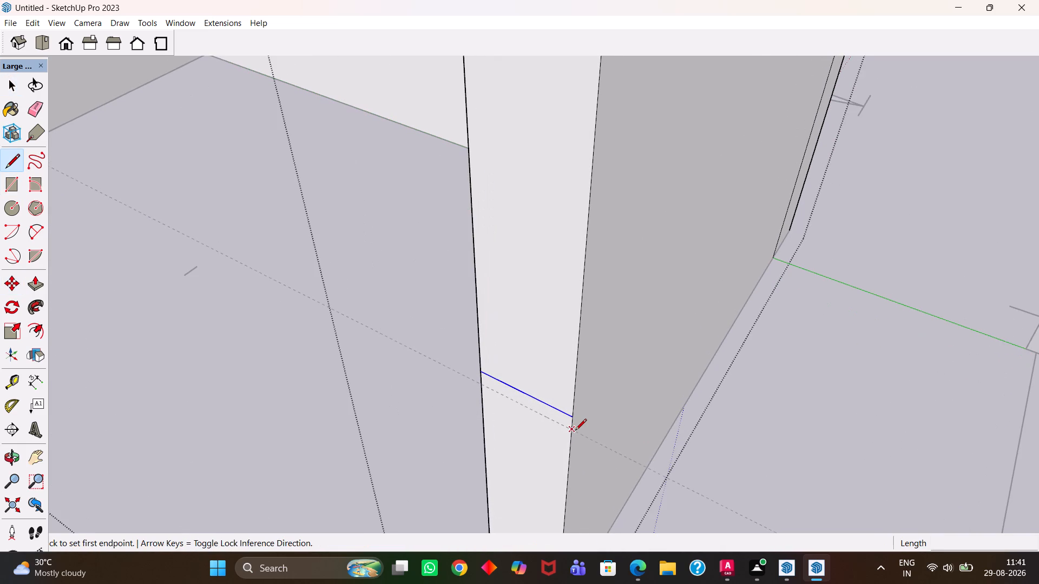
left_click(575, 431)
left_click(483, 385)
key("r")
key("e")
left_click_drag(518, 381, 515, 388)
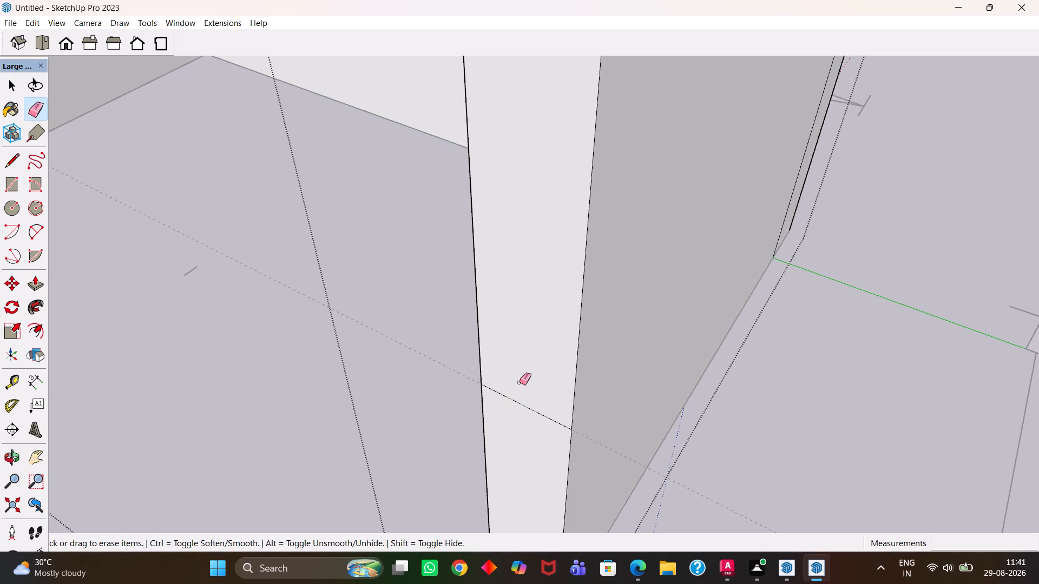
Pull the end face section below the lower guide about 4' 6" along the plan's window strip to its far end.
key("h")
scroll(519, 382, "down", 6)
left_click_drag(522, 434, 546, 332)
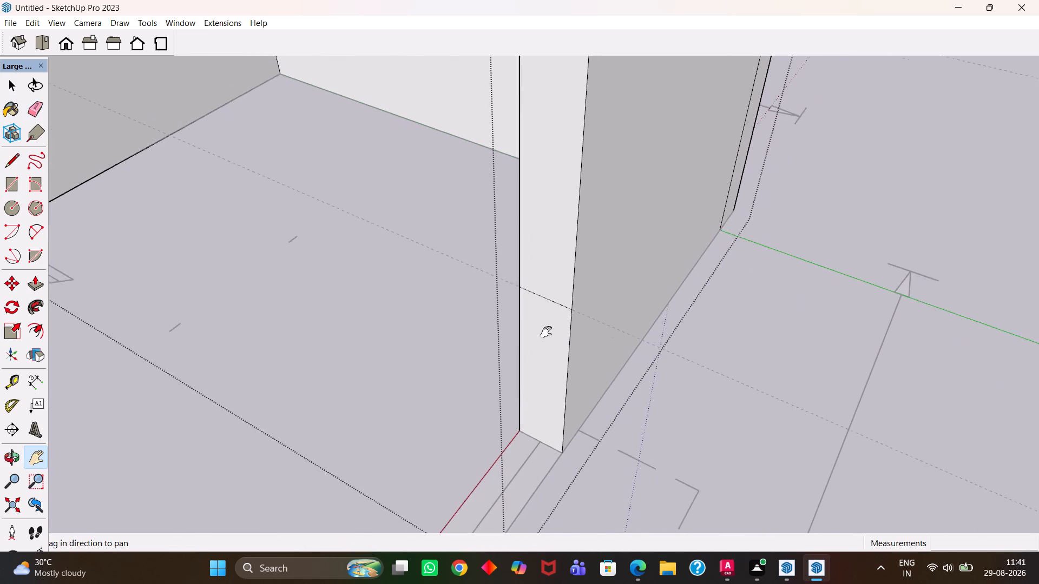
left_click_drag(546, 332, 550, 310)
key("space")
left_click(552, 354)
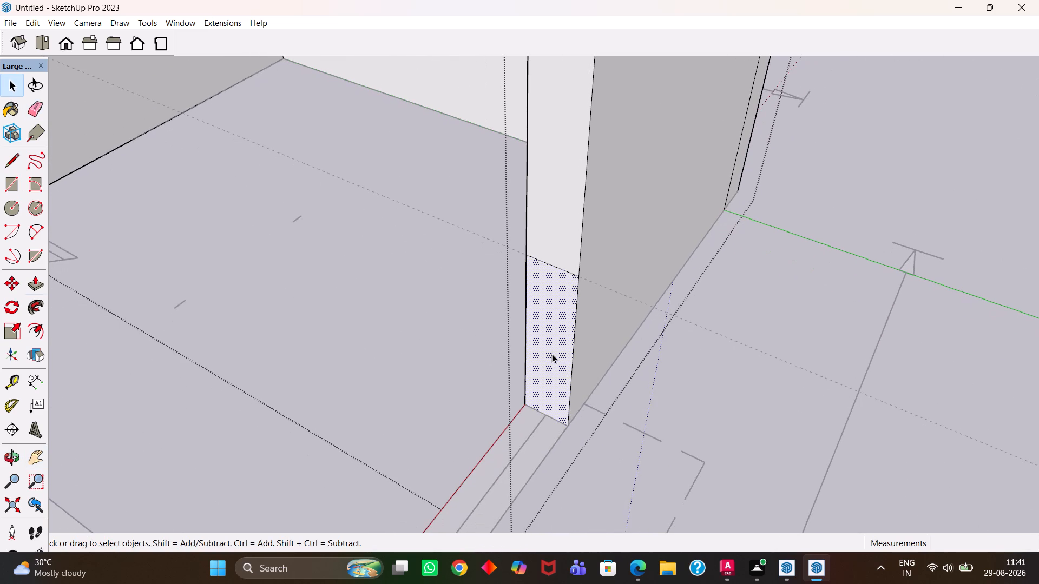
key("p")
left_click(552, 354)
key("h")
scroll(509, 428, "down", 6)
left_click_drag(504, 439, 525, 287)
scroll(466, 406, "up", 4)
key("Escape")
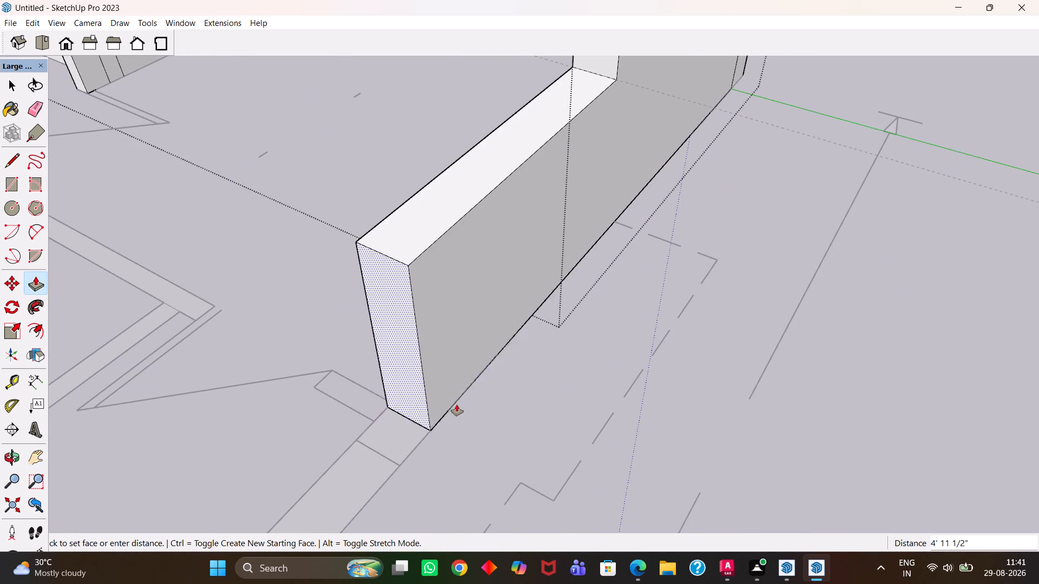
left_click(451, 407)
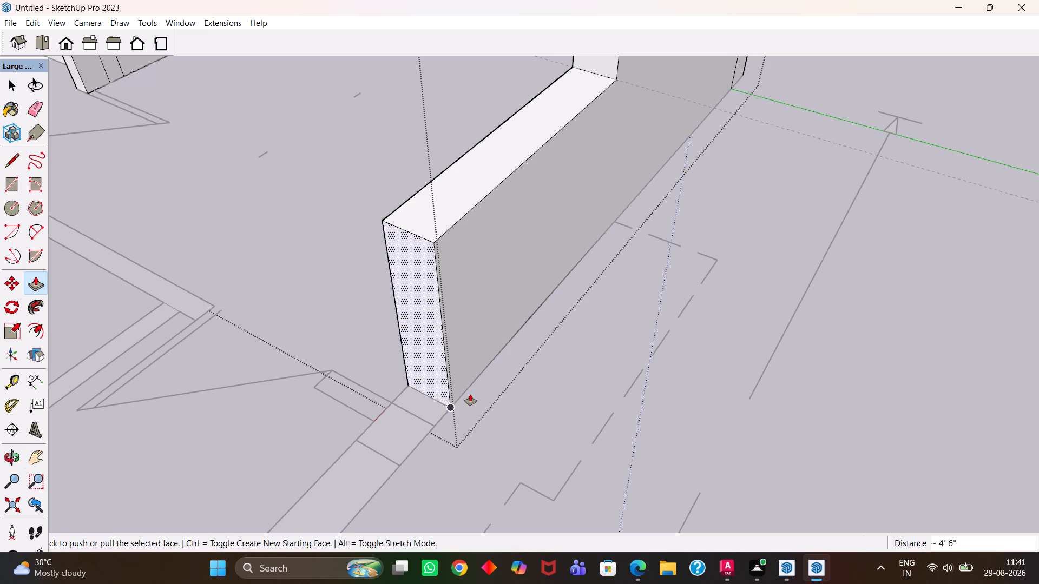
Pull the end face section above the upper guide about 4' 6" to line up with the end of the sill wall.
key("h")
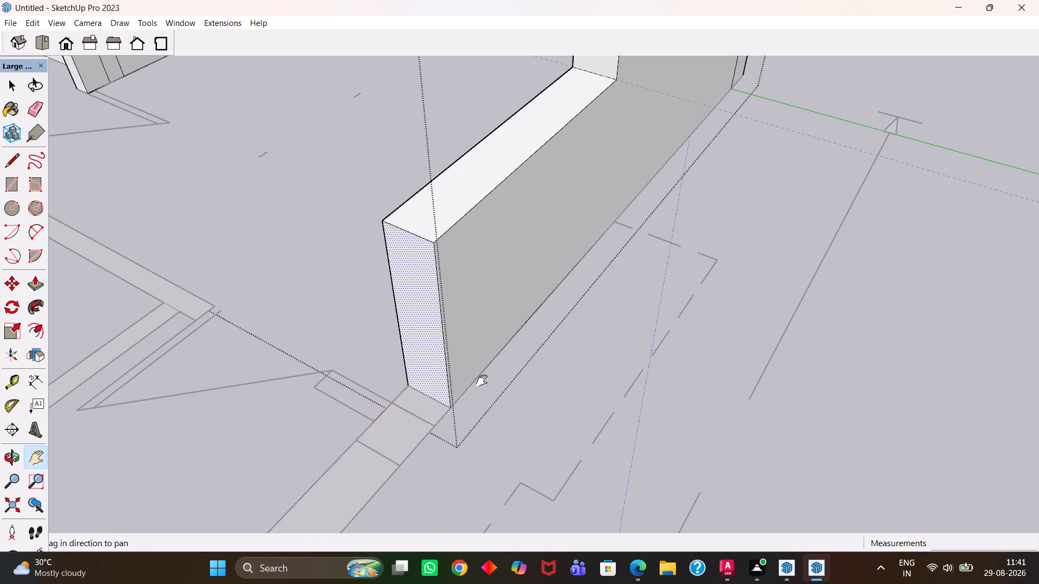
scroll(482, 381, "down", 12)
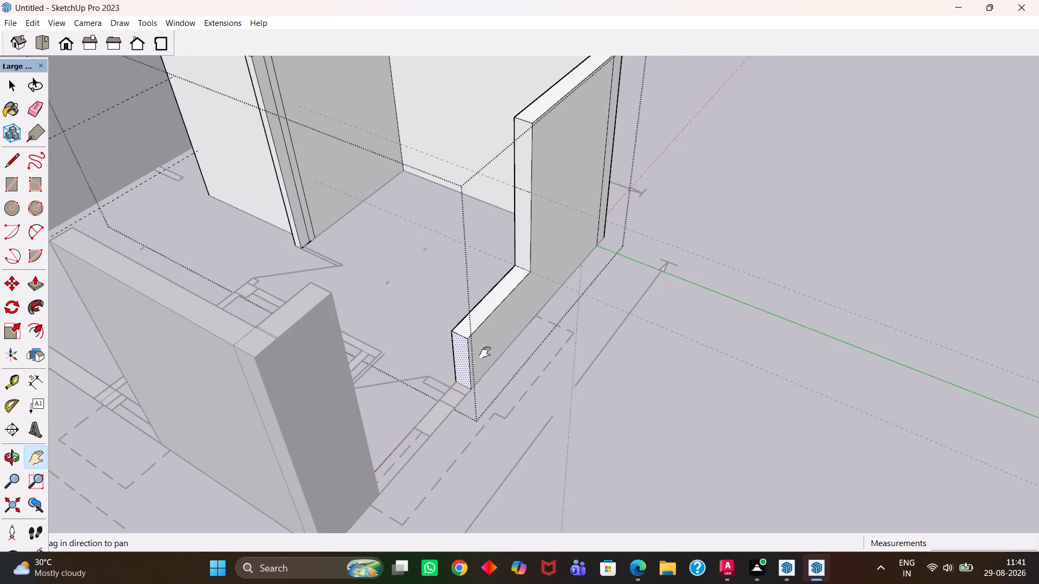
left_click_drag(491, 224, 494, 320)
scroll(520, 300, "up", 3)
key("space")
left_click(519, 315)
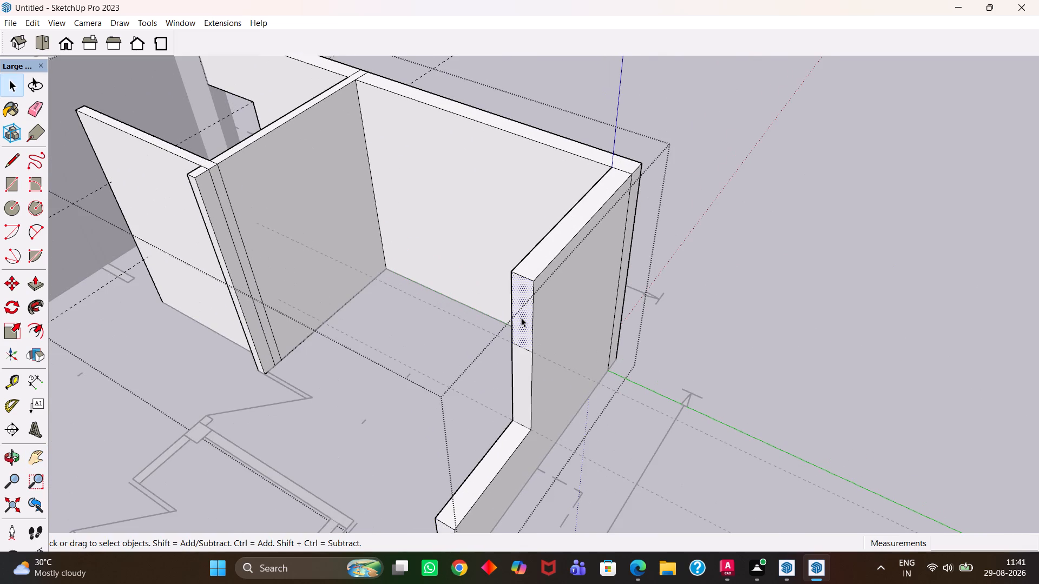
key("p")
left_click(523, 322)
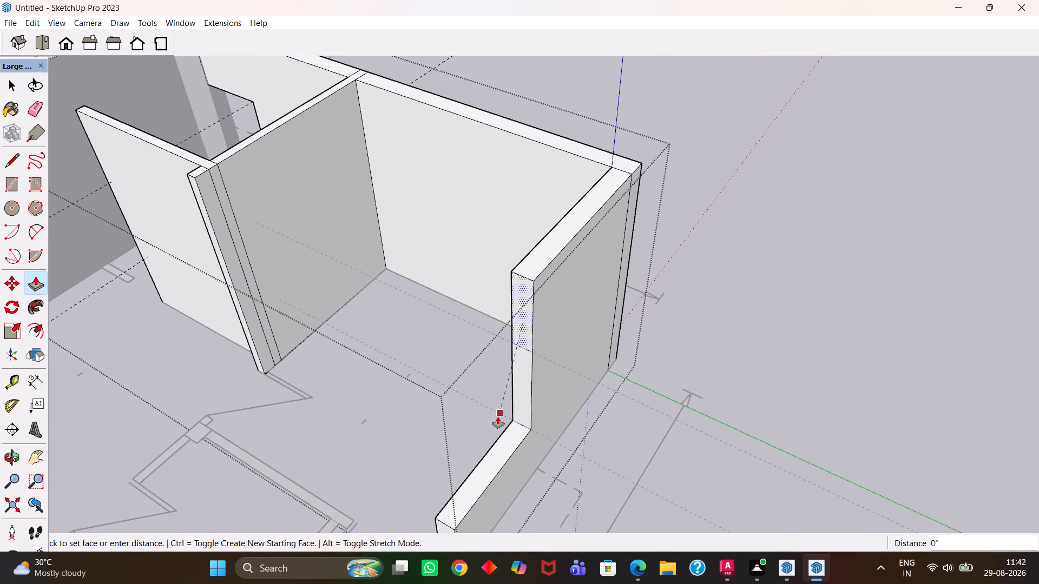
key("h")
left_click_drag(501, 417, 509, 319)
scroll(488, 426, "up", 1)
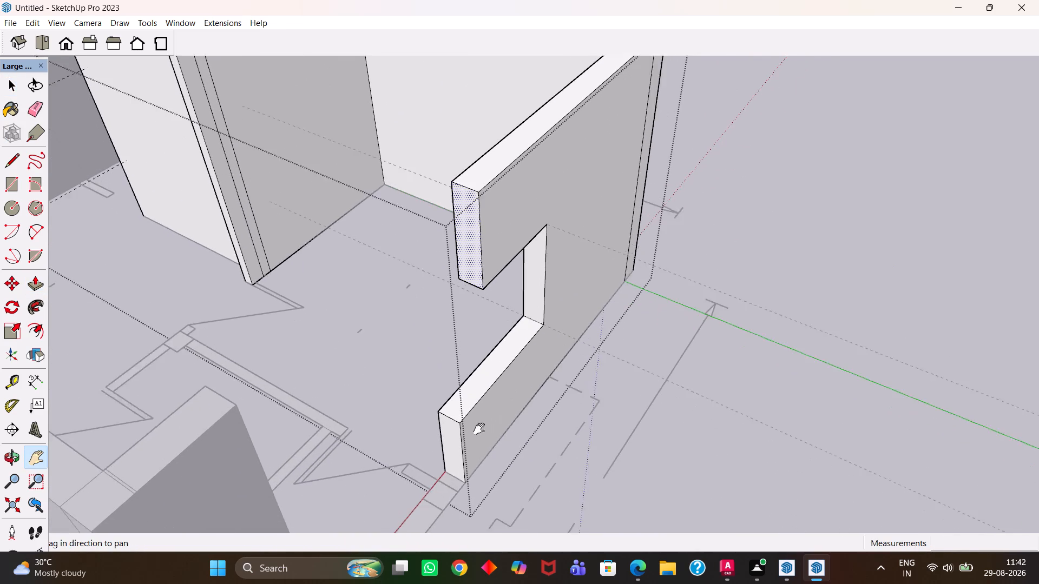
scroll(479, 429, "up", 4)
key("Escape")
left_click(456, 421)
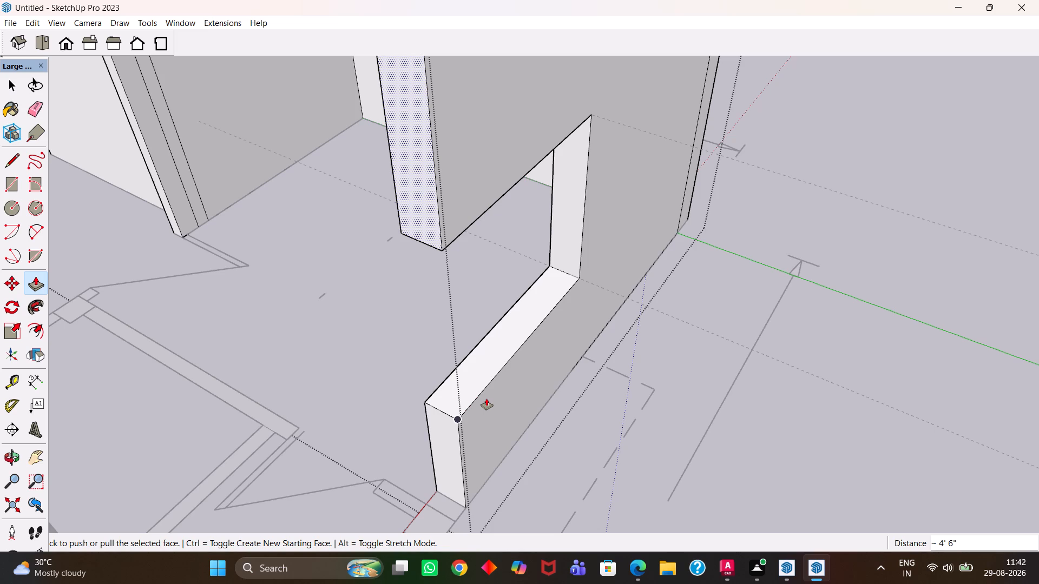
Pull the end face of the low sill wall about 2' 9" along the plan to the far end of its wall strip.
scroll(491, 385, "down", 6)
key("h")
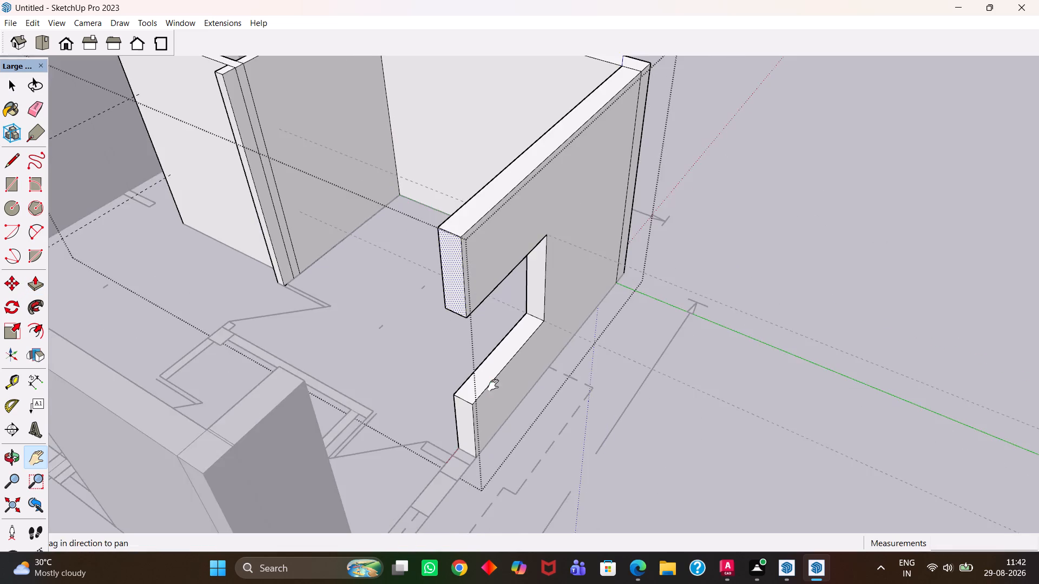
middle_click_drag(510, 389, 448, 441)
scroll(491, 421, "up", 1)
scroll(448, 441, "up", 3)
left_click_drag(384, 390, 519, 386)
middle_click_drag(522, 453, 459, 470)
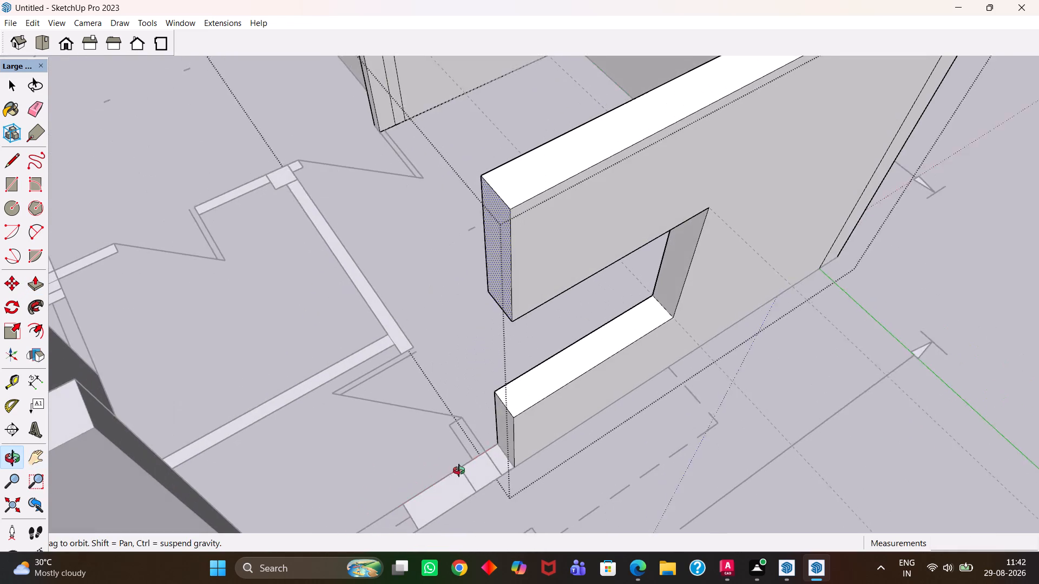
middle_click_drag(459, 470, 440, 473)
scroll(440, 473, "up", 1)
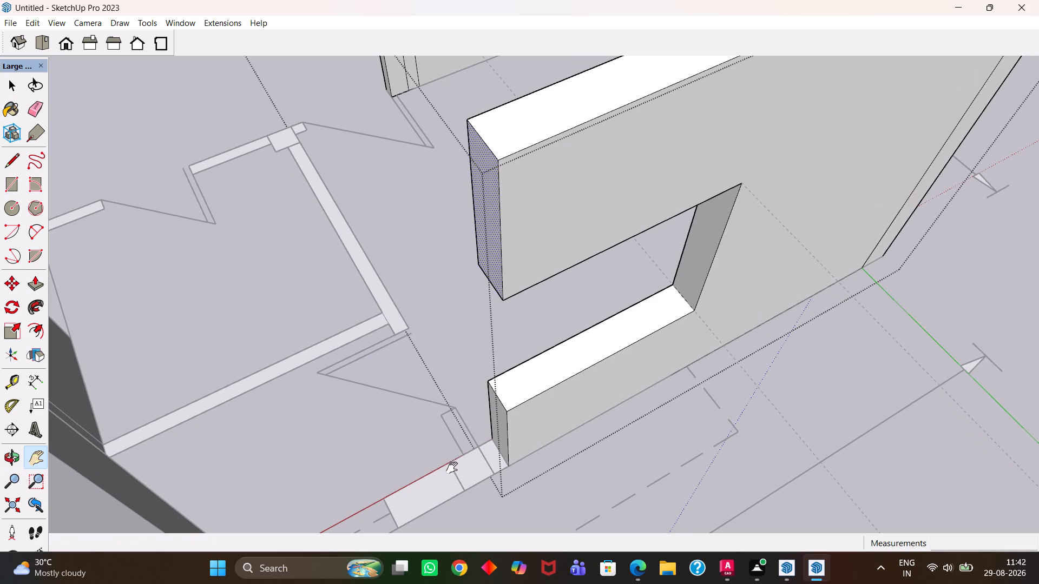
left_click_drag(476, 449, 485, 395)
middle_click_drag(473, 430, 465, 430)
scroll(468, 430, "up", 2)
key("space")
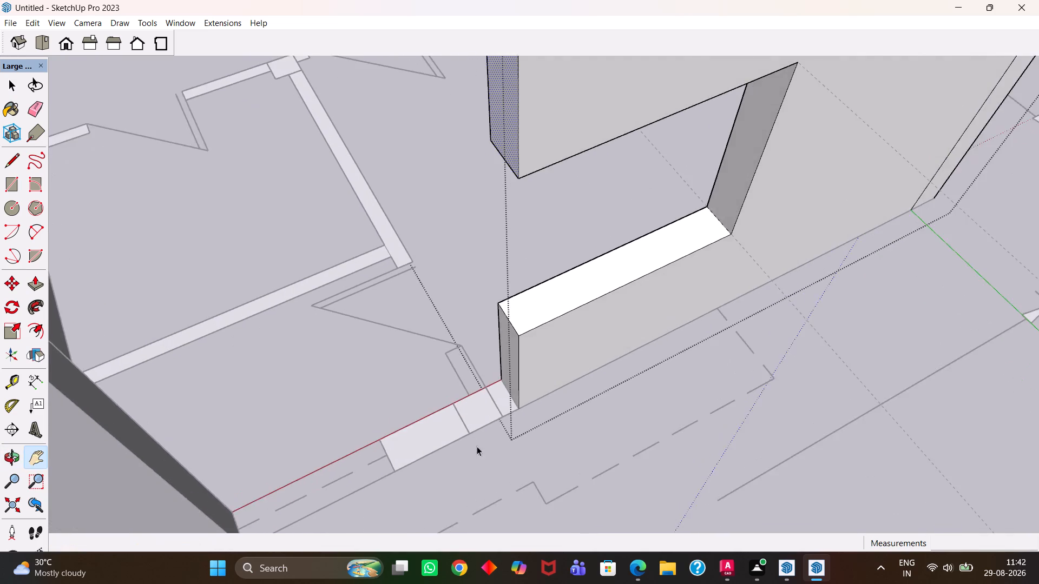
left_click(492, 463)
scroll(475, 412, "up", 3)
left_click(474, 412)
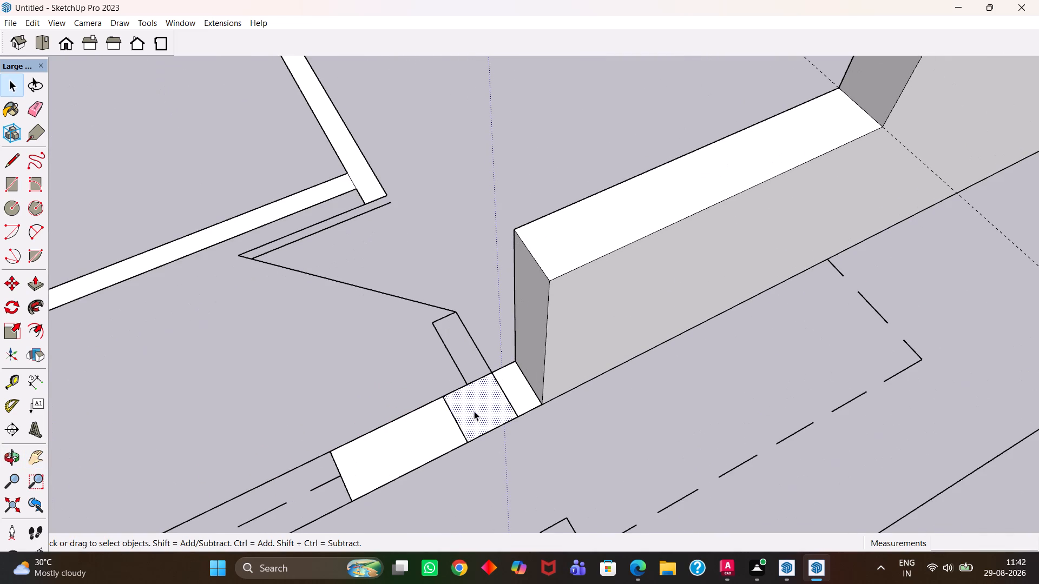
left_click(521, 402)
left_click(535, 368)
double_click(535, 368)
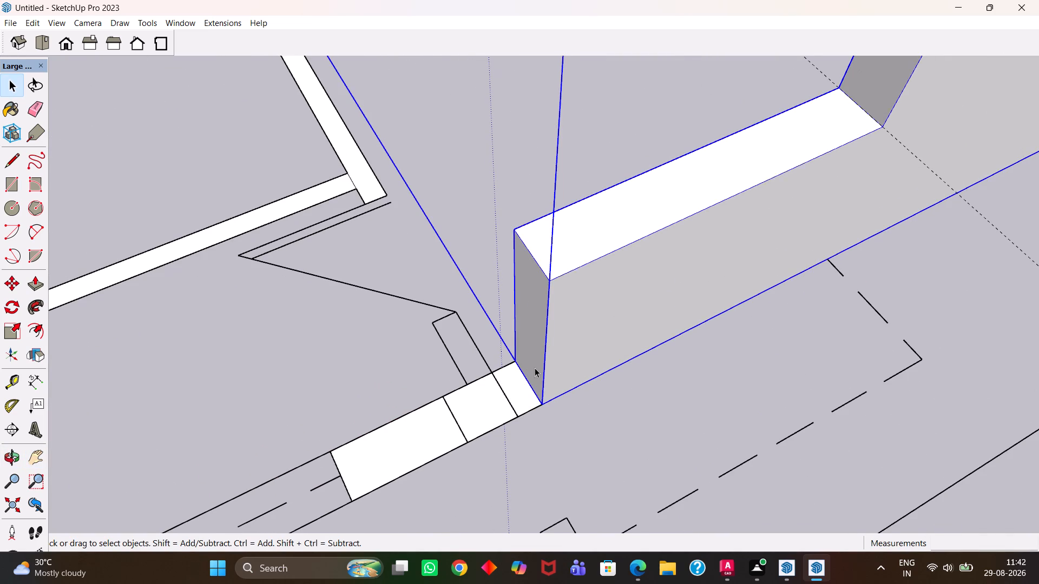
left_click(540, 354)
key("p")
left_click(536, 367)
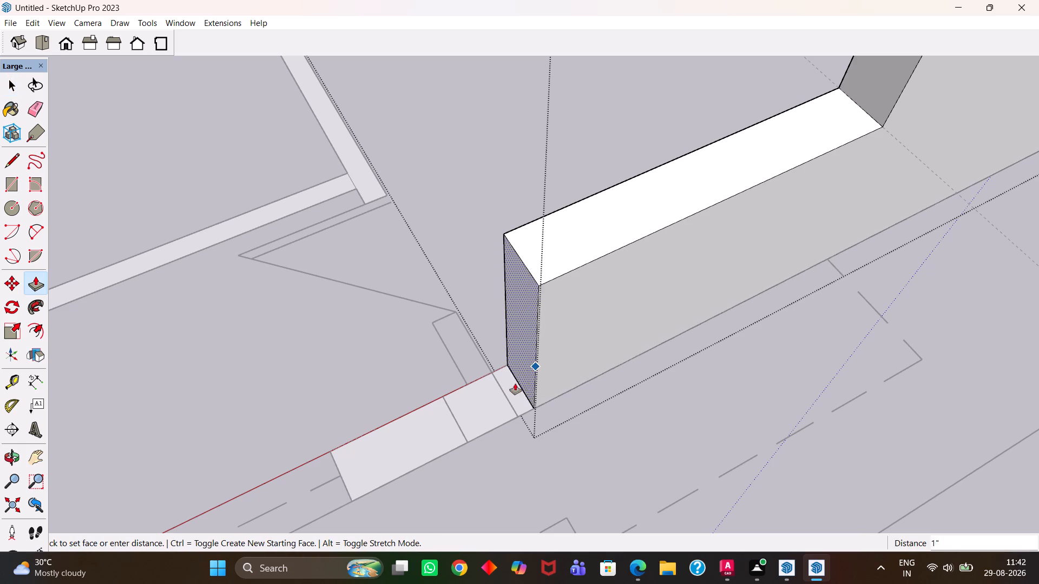
left_click(350, 502)
Pull the top face of the new end section up level with the full wall's top and close the wall group.
key("h")
scroll(380, 474, "down", 13)
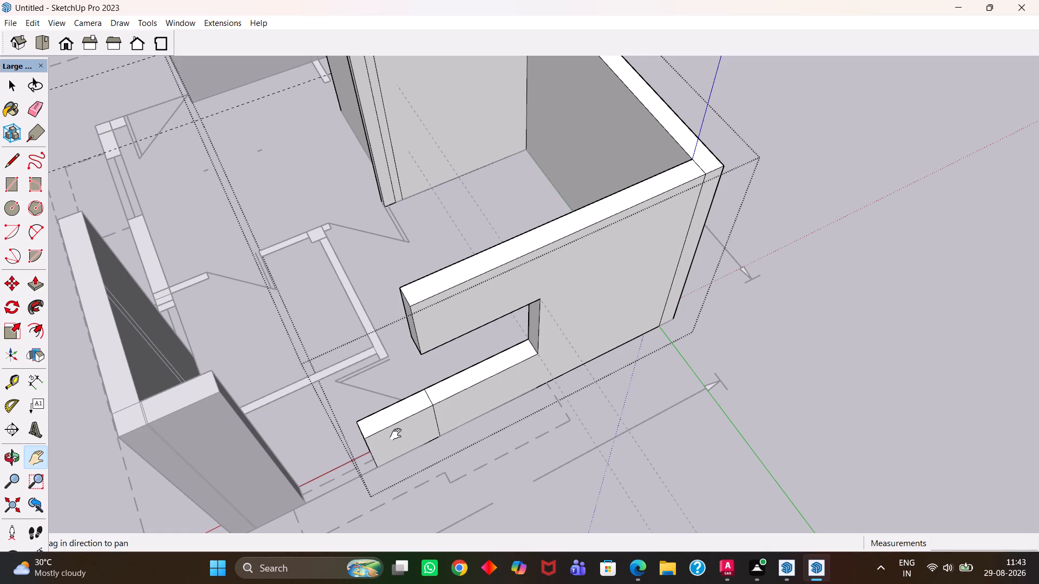
scroll(394, 434, "down", 4)
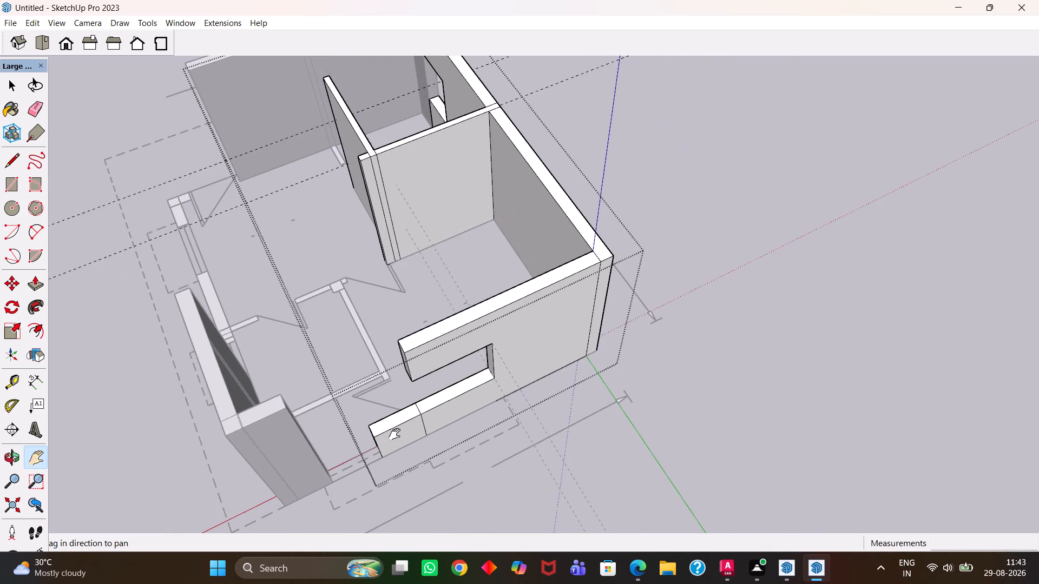
scroll(394, 434, "down", 8)
middle_click_drag(400, 466, 376, 437)
scroll(376, 437, "up", 7)
key("space")
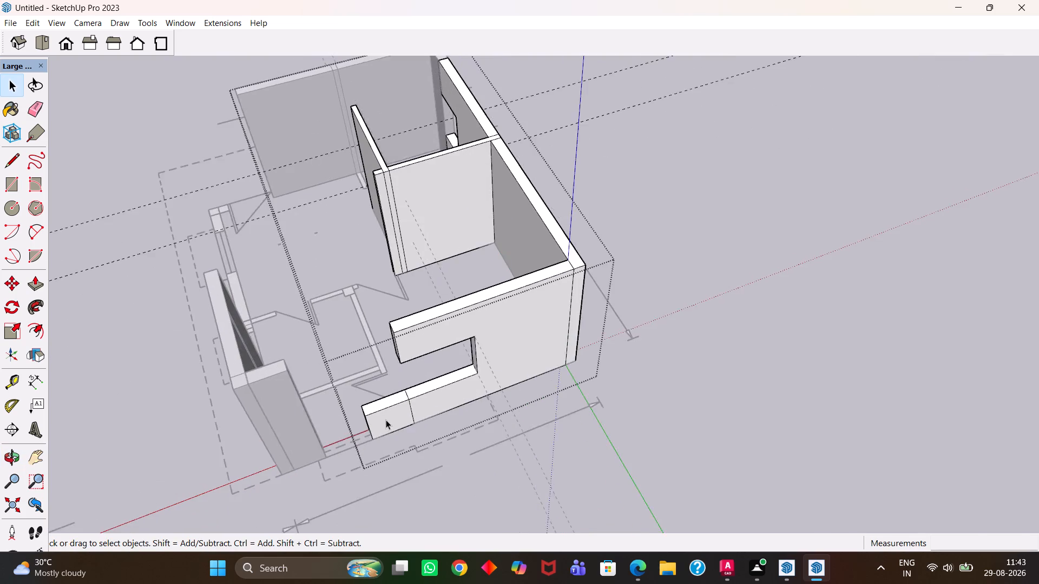
scroll(386, 420, "up", 5)
left_click(387, 391)
key("p")
left_click(387, 391)
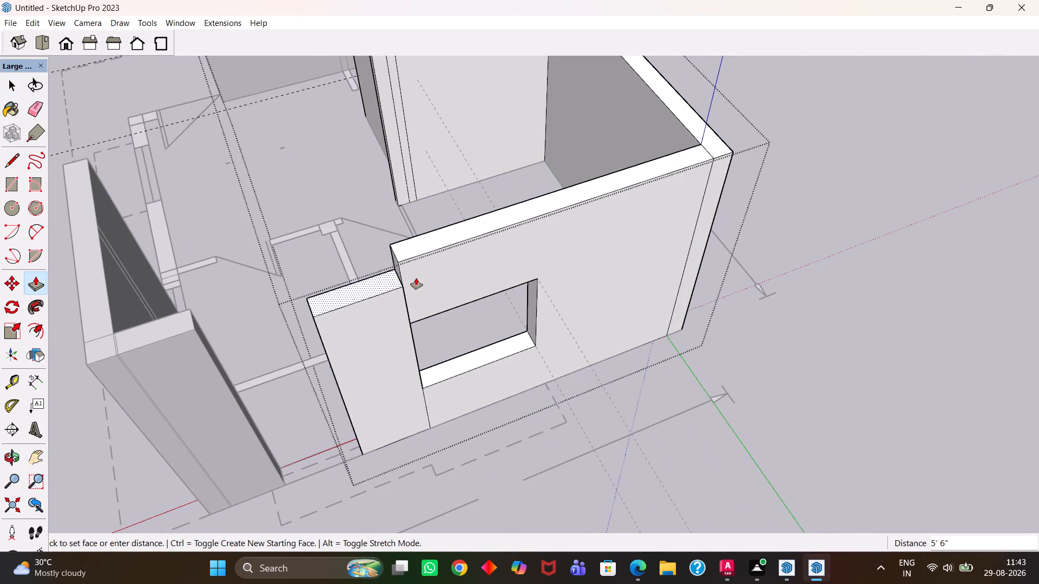
left_click(401, 257)
key("h")
scroll(394, 297, "down", 6)
middle_click_drag(378, 385, 346, 407)
scroll(378, 385, "up", 2)
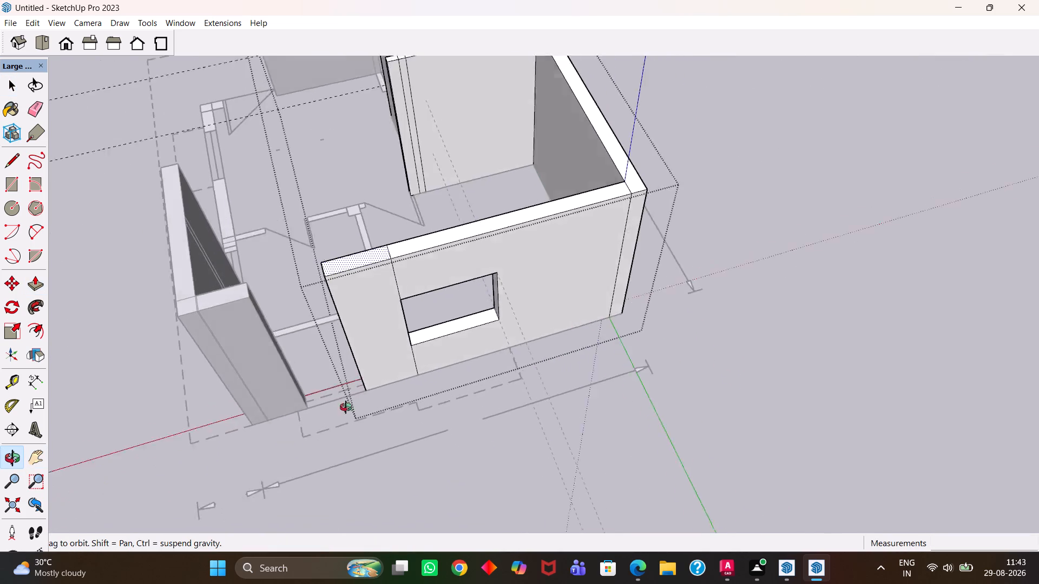
scroll(346, 407, "up", 1)
middle_click_drag(346, 407, 339, 388)
scroll(339, 394, "down", 3)
key("space")
left_click(733, 227)
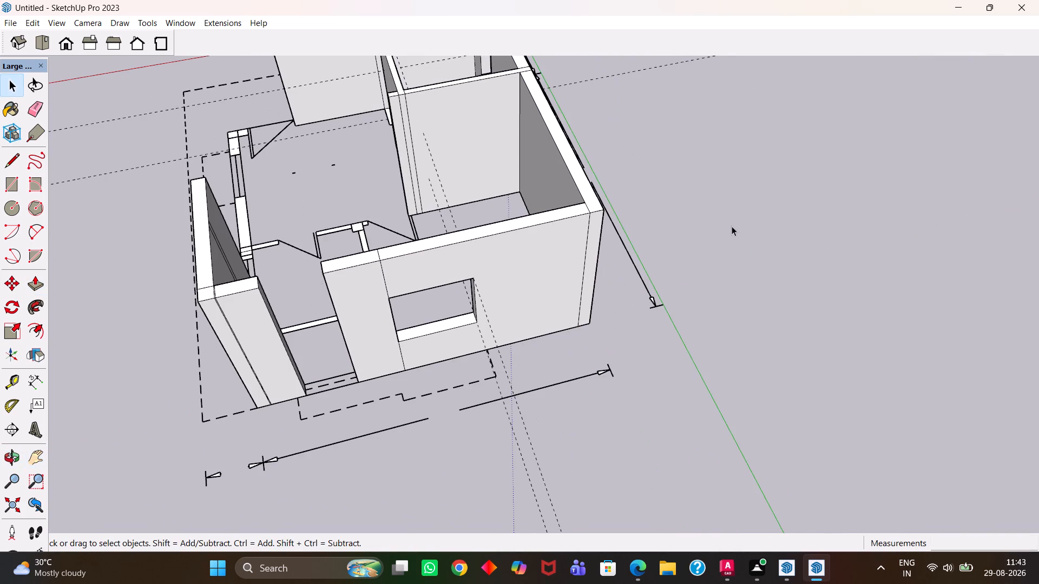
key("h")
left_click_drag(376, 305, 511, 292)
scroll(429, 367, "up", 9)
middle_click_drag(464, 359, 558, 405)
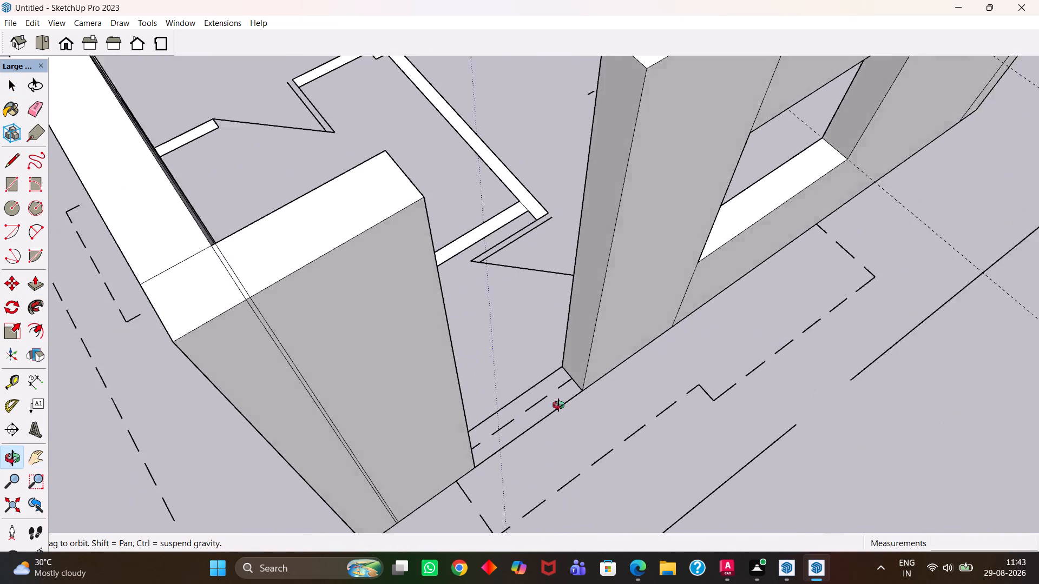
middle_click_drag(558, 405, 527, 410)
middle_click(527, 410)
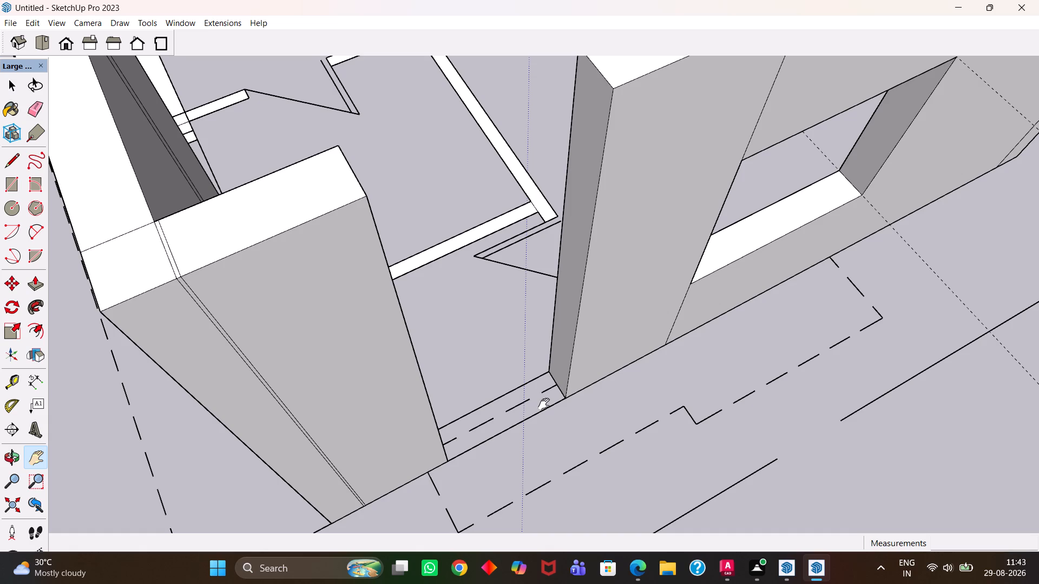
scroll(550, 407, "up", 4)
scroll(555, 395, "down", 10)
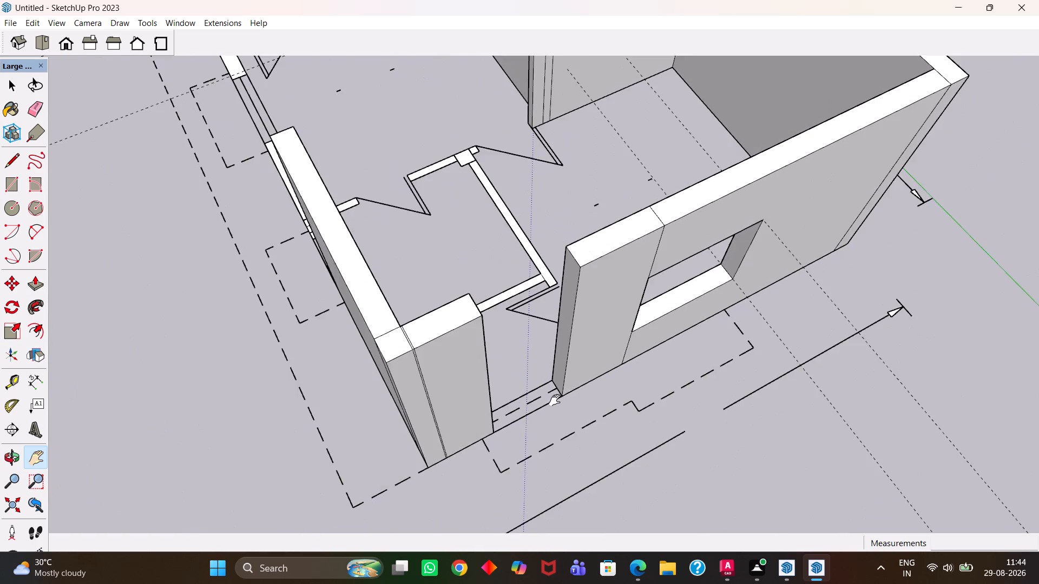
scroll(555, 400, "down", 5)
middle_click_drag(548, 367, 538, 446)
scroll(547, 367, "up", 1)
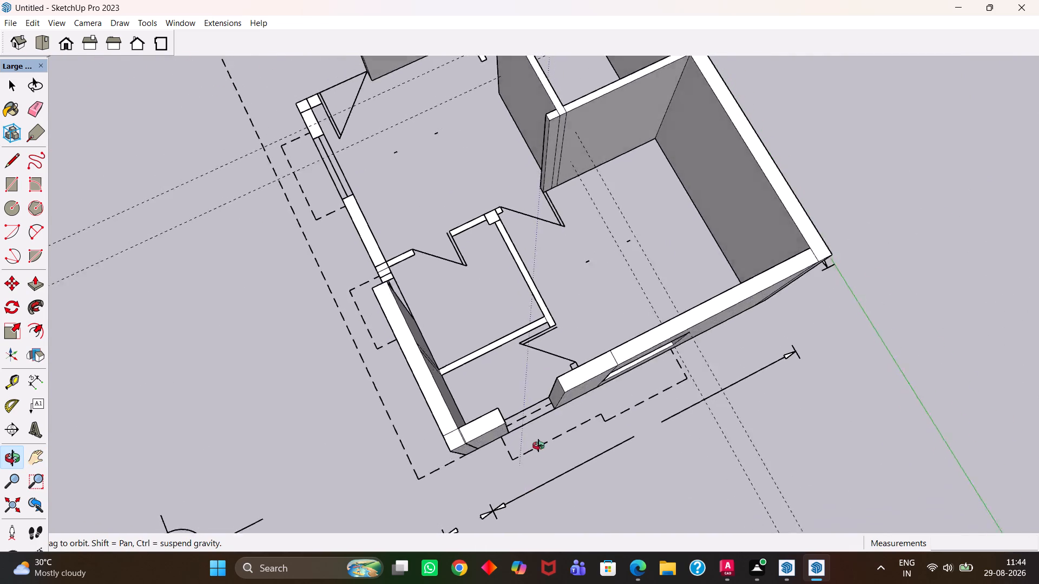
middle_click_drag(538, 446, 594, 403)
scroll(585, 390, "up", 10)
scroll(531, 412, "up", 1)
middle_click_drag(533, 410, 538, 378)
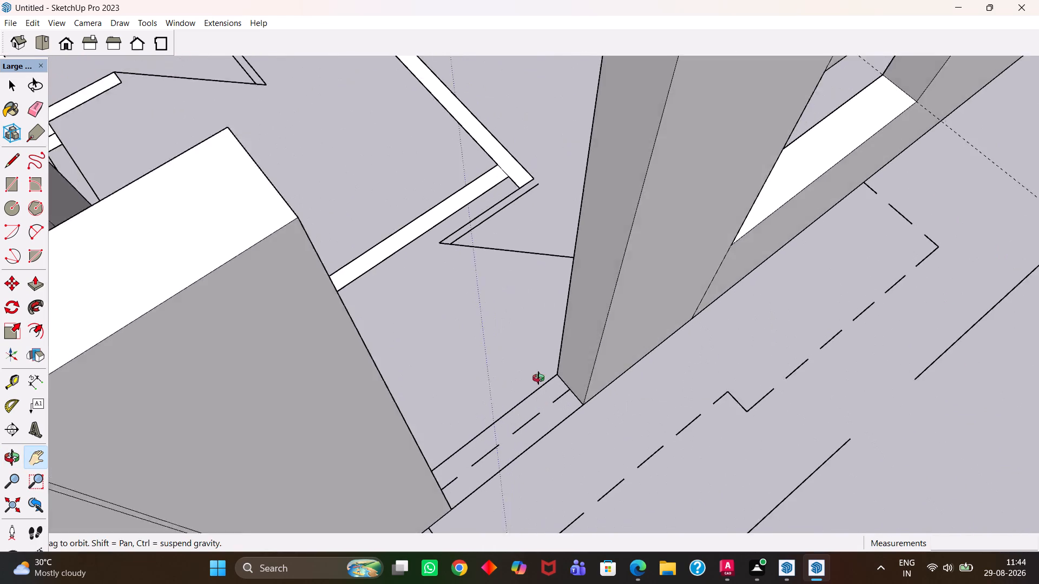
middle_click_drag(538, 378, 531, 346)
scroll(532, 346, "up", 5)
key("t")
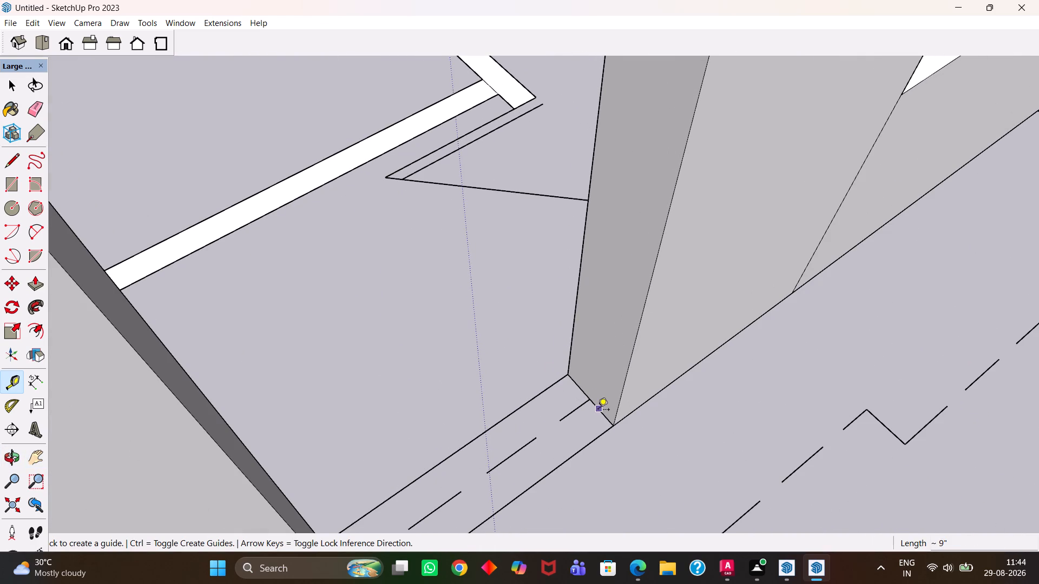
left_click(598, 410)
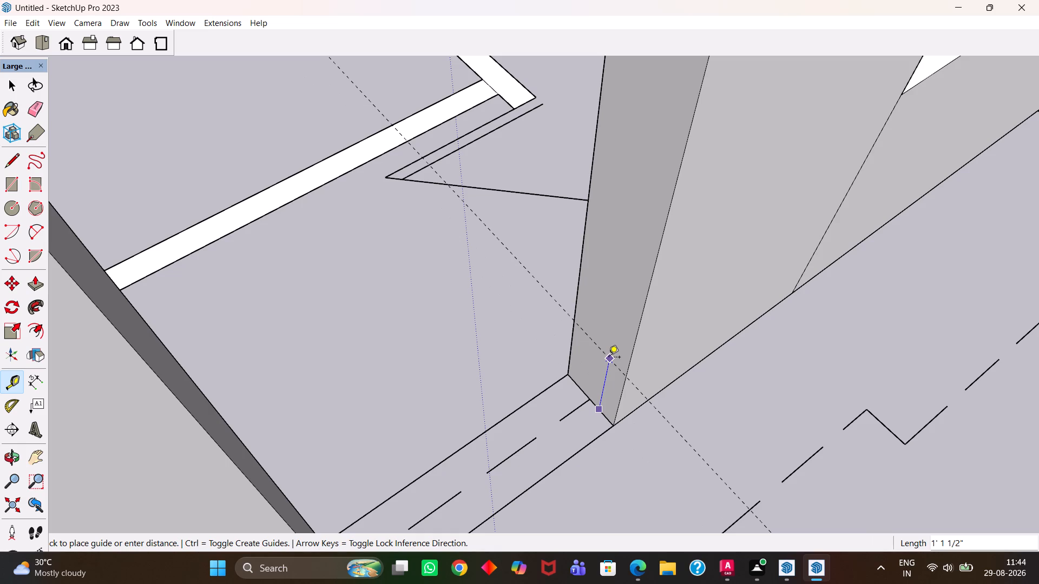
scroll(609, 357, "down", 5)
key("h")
Start a guide parallel to the top edge of the wall's end face at the remaining gap, offset down the face.
scroll(608, 359, "down", 10)
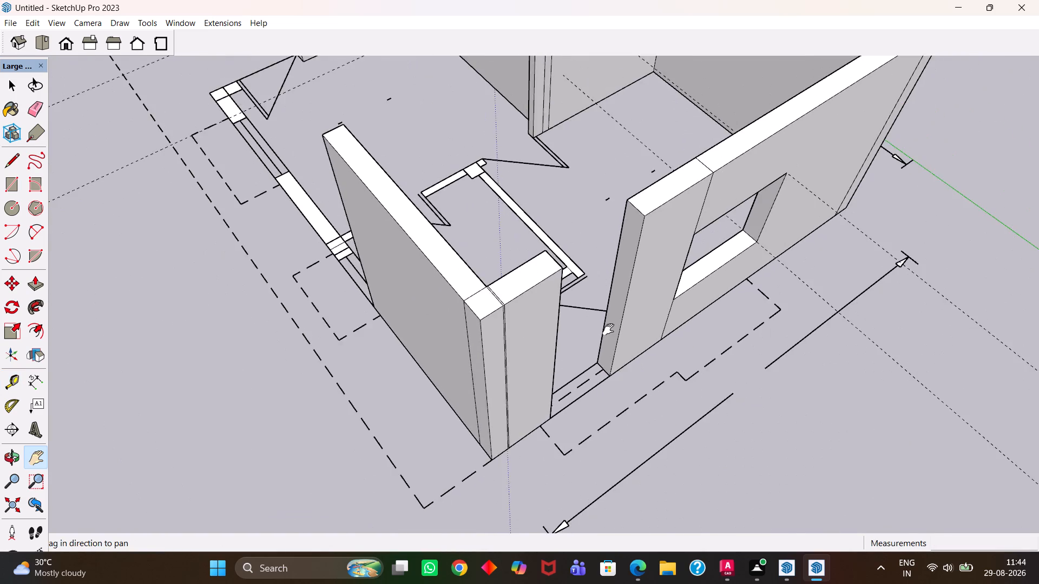
left_click_drag(608, 329, 595, 419)
scroll(584, 361, "down", 2)
scroll(610, 340, "up", 5)
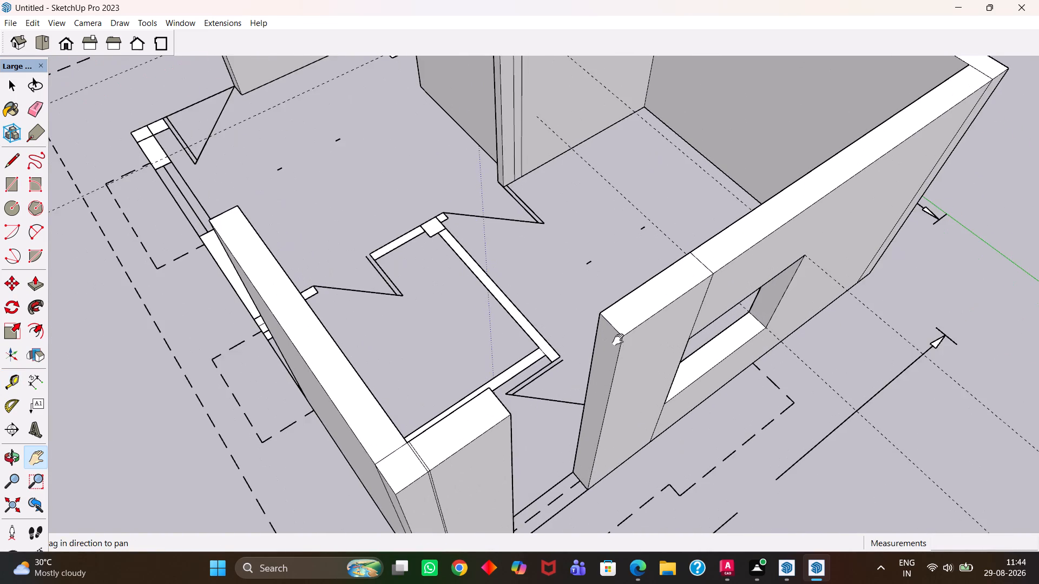
scroll(627, 327, "up", 2)
key("t")
left_click(610, 327)
left_click(608, 327)
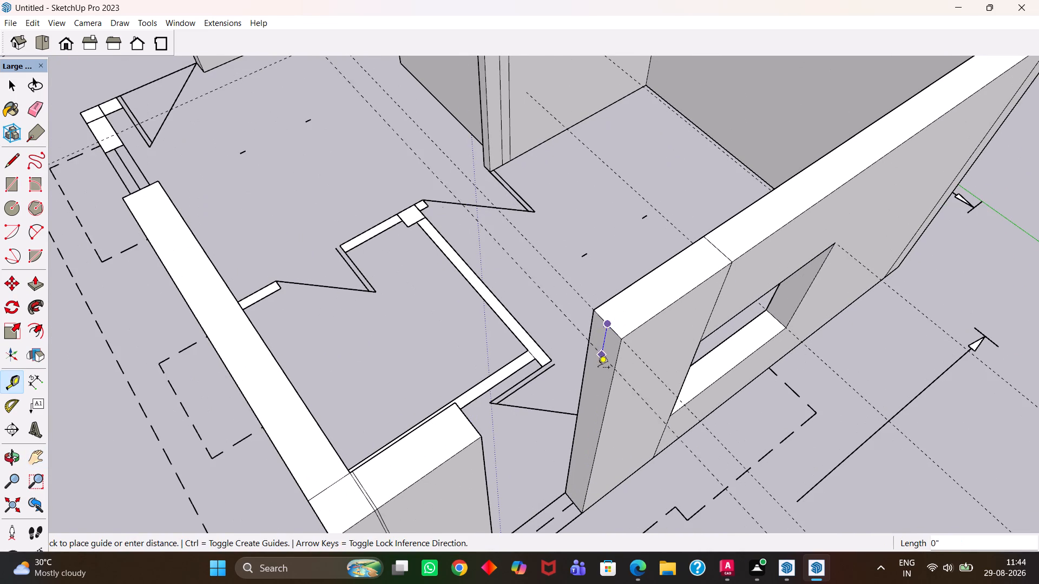
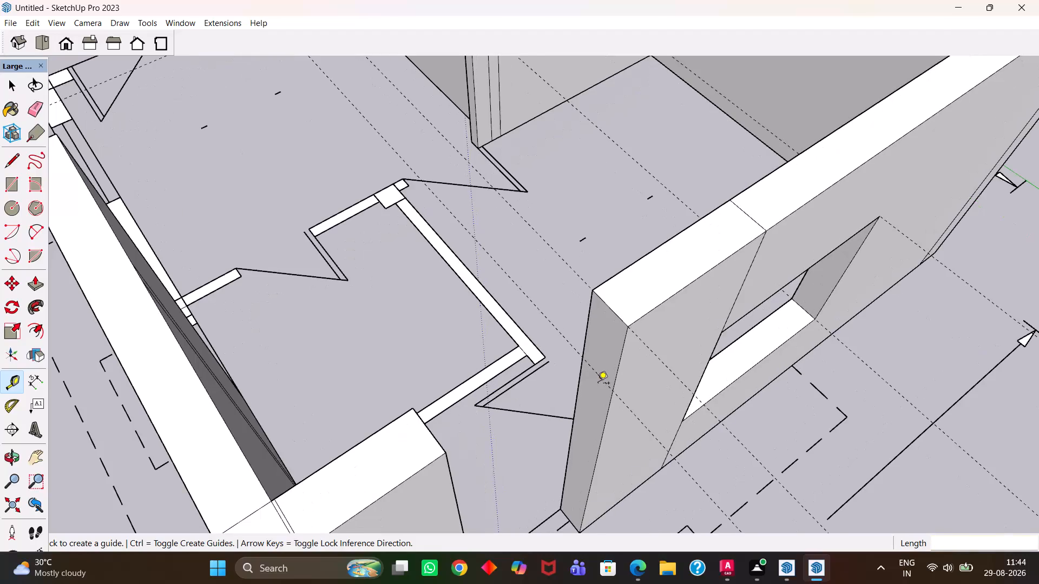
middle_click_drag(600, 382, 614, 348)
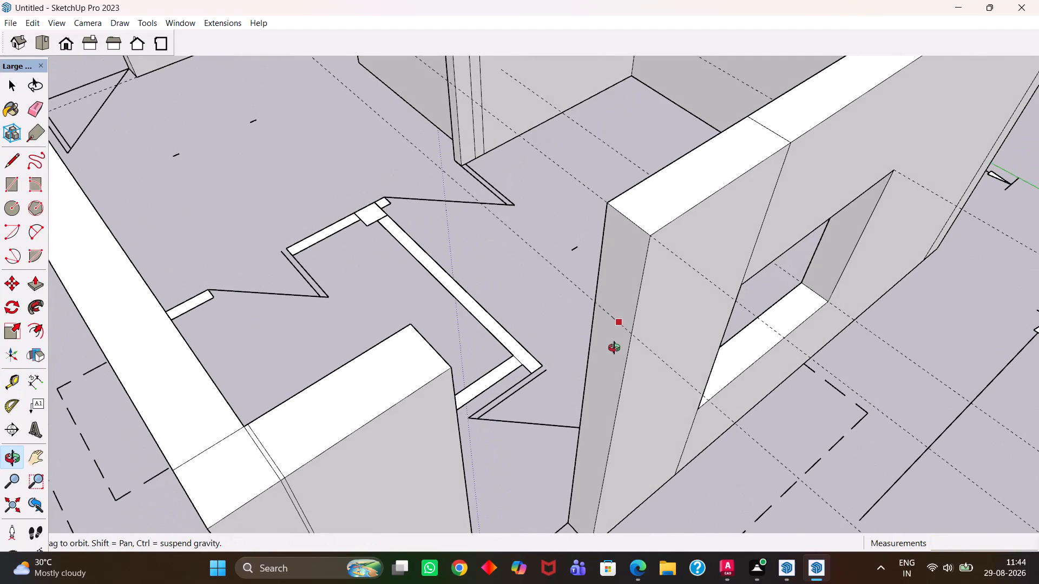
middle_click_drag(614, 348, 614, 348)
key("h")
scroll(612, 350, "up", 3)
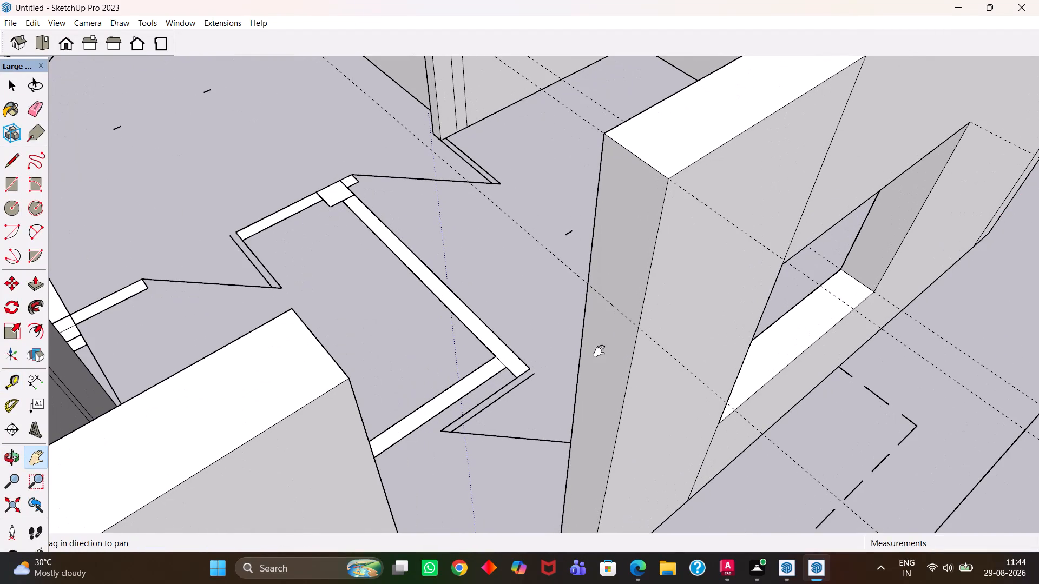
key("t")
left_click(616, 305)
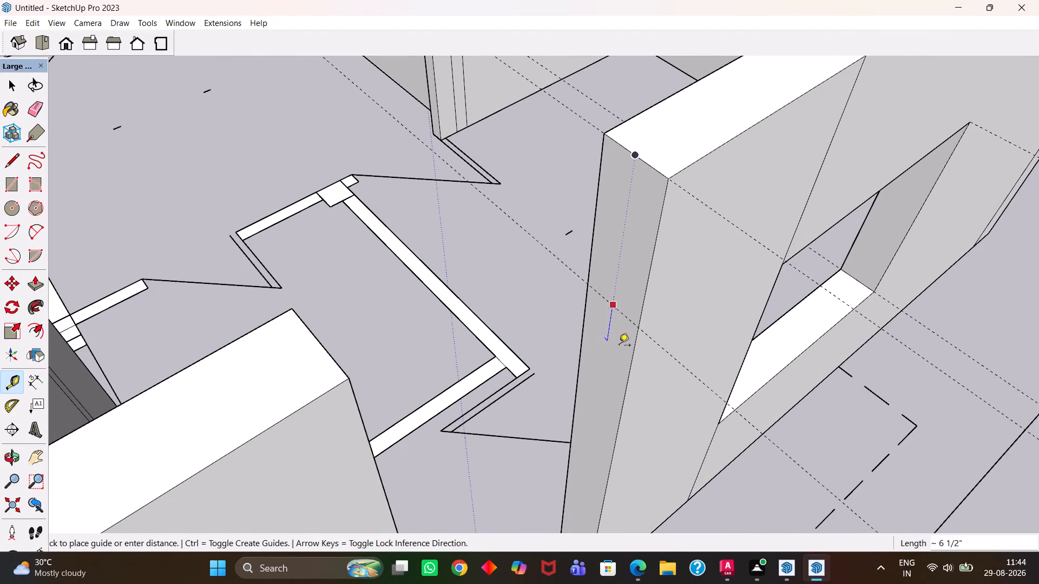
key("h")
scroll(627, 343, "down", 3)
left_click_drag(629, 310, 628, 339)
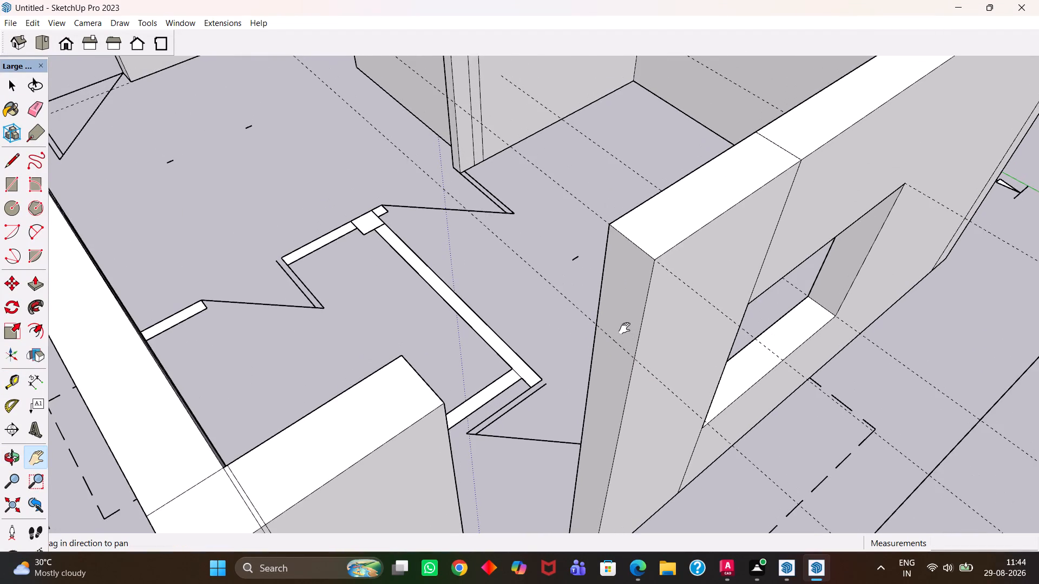
Open the wall group and draw a 2' by about 9" rectangle on the wall's end face, from the guide to the top corner.
key("space")
double_click(622, 313)
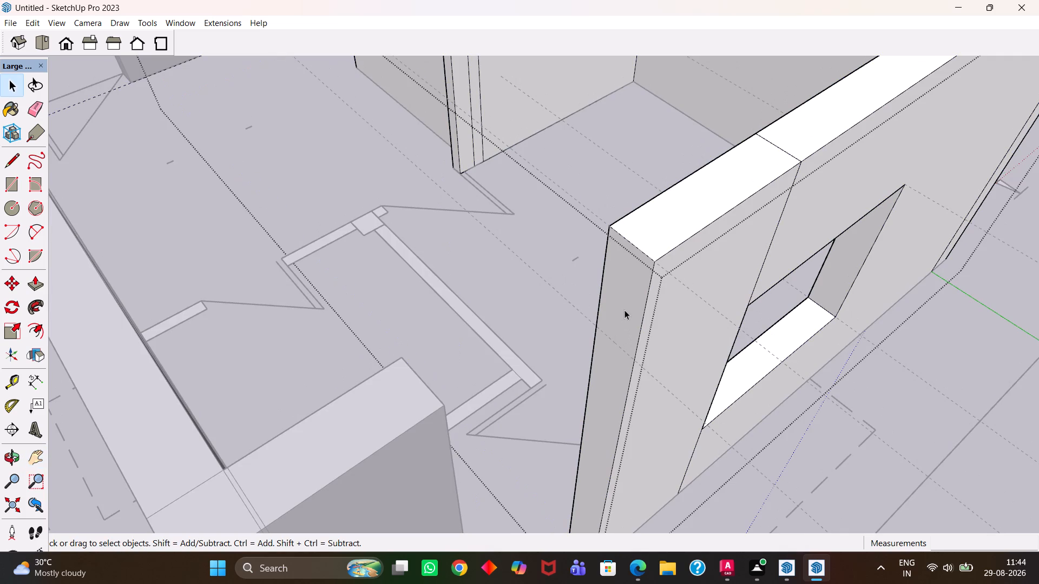
key("r")
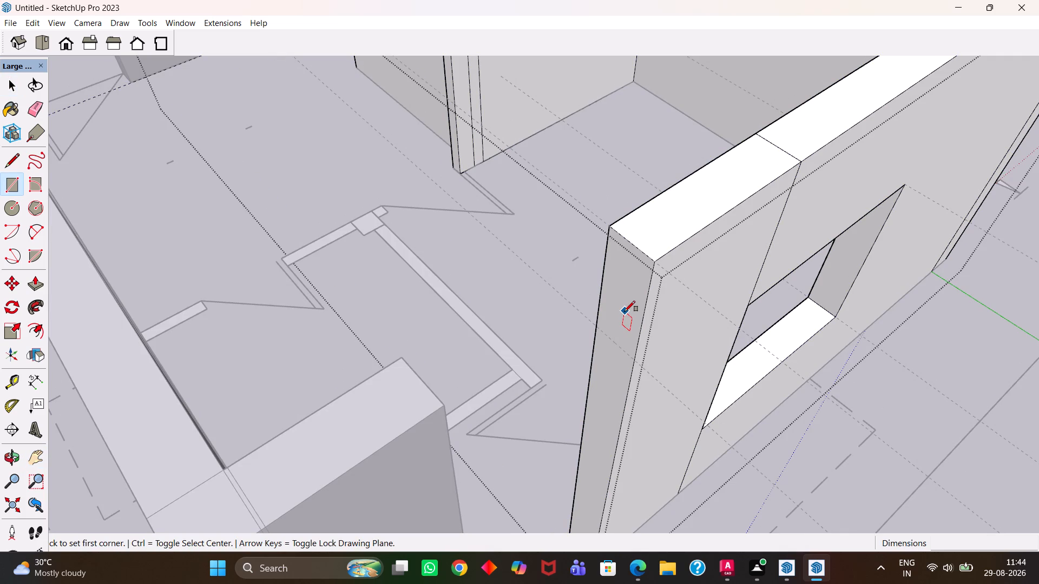
scroll(624, 318, "up", 2)
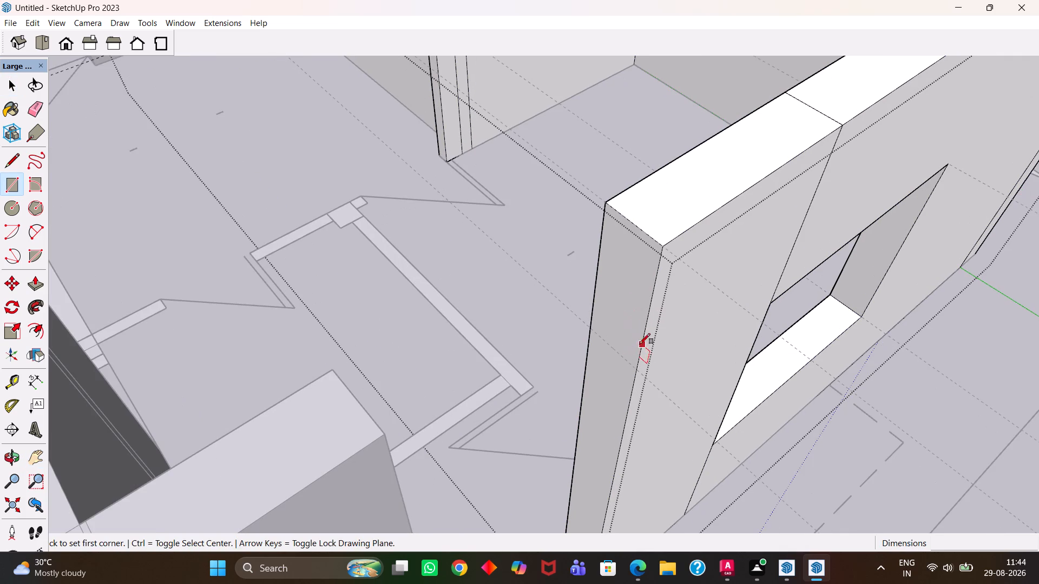
left_click(635, 369)
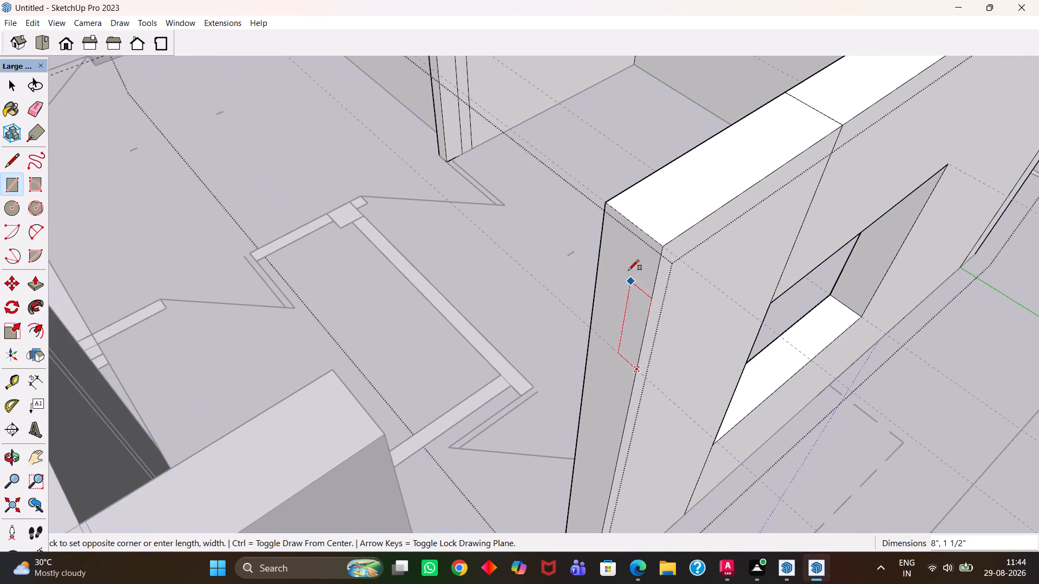
left_click(608, 205)
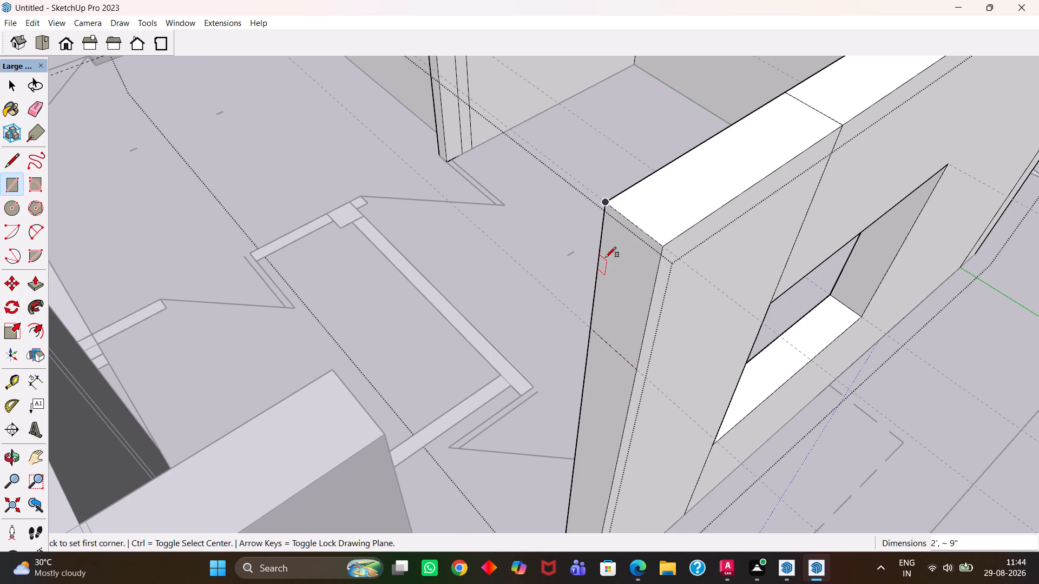
Pull the upper rectangle on the end face across the gap to the adjoining wall, forming a lintel.
scroll(607, 268, "down", 3)
key("space")
left_click(627, 287)
key("p")
left_click(631, 286)
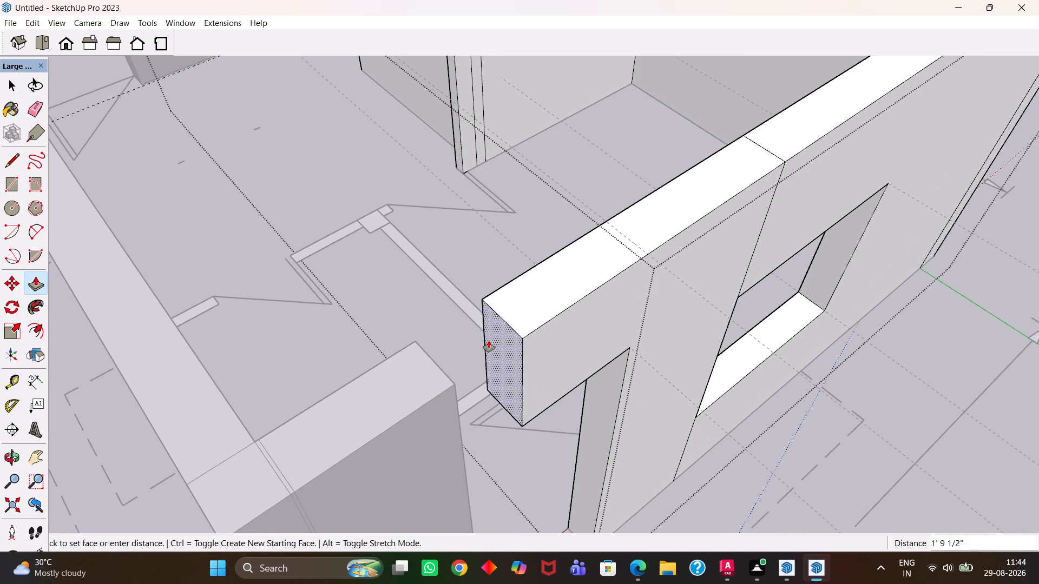
left_click(453, 386)
scroll(453, 386, "down", 6)
Place a guide on the opening's end face 2' below the underside of the new lintel.
key("h")
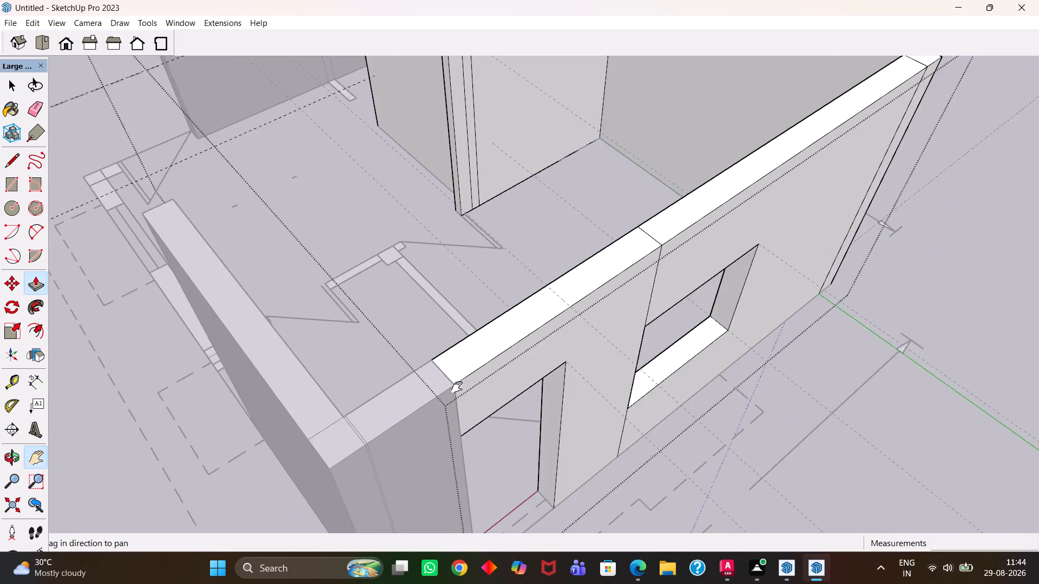
scroll(532, 404, "up", 5)
middle_click_drag(549, 401, 551, 326)
left_click_drag(567, 257, 548, 424)
middle_click_drag(561, 445, 558, 397)
scroll(559, 400, "up", 1)
middle_click_drag(558, 397, 560, 369)
left_click_drag(561, 300, 563, 430)
middle_click_drag(574, 353, 586, 326)
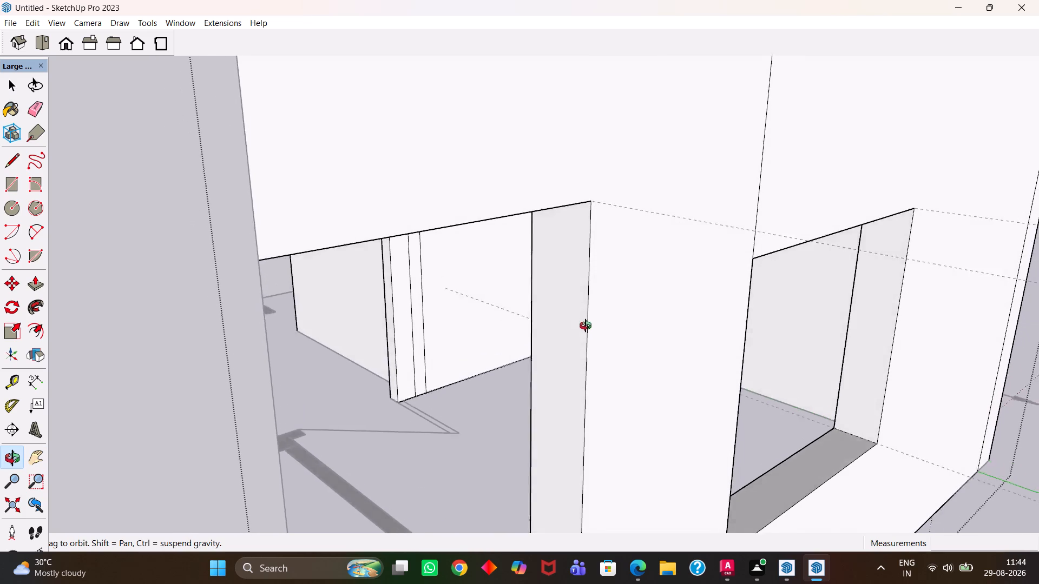
middle_click_drag(586, 326, 595, 296)
middle_click_drag(573, 242, 564, 183)
key("t")
left_click(567, 199)
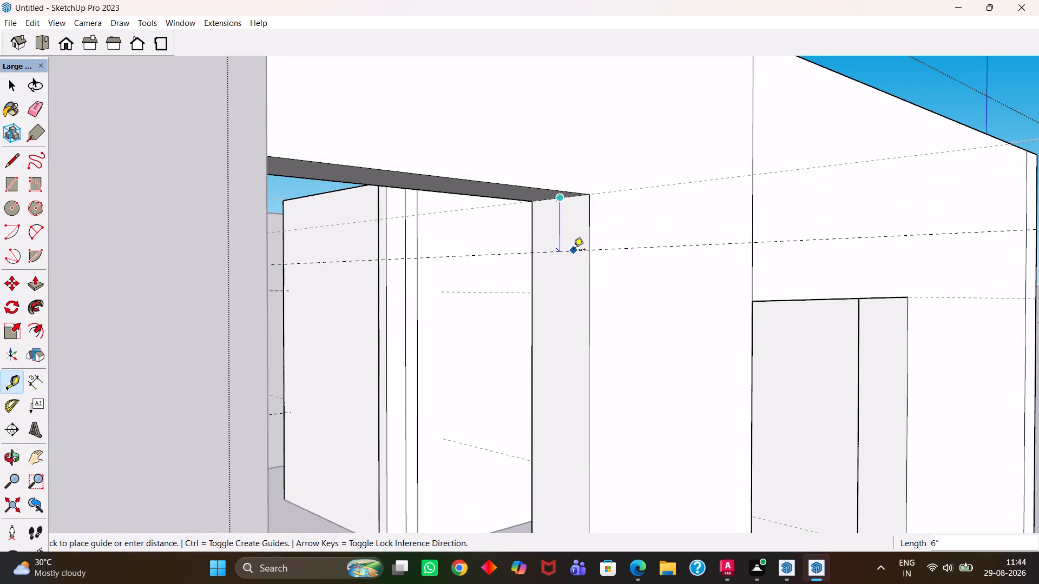
type("2'")
key("Return")
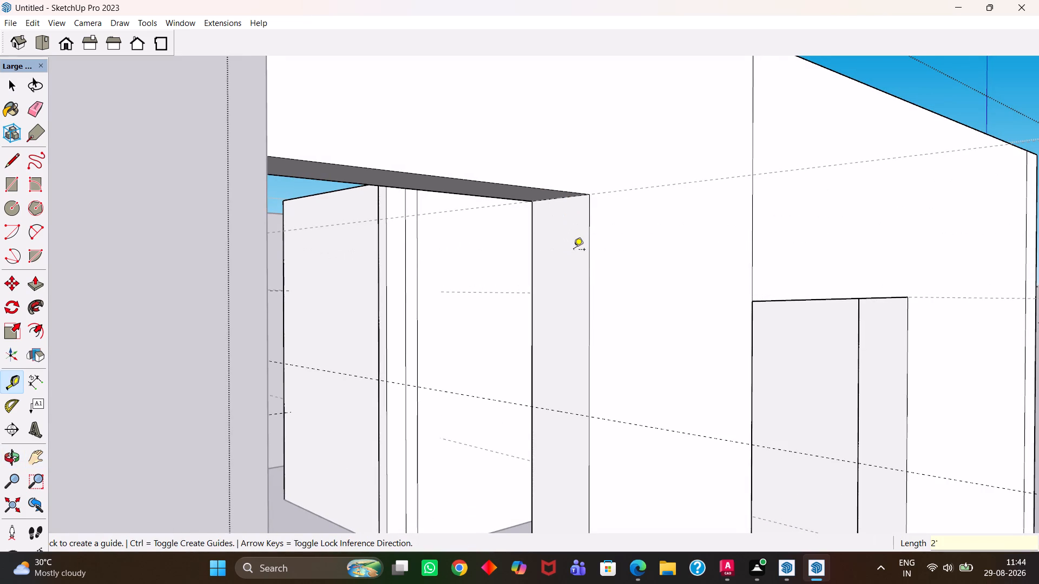
Split the opening's end face with a line along the new guide, from edge to edge.
key("l")
left_click(590, 415)
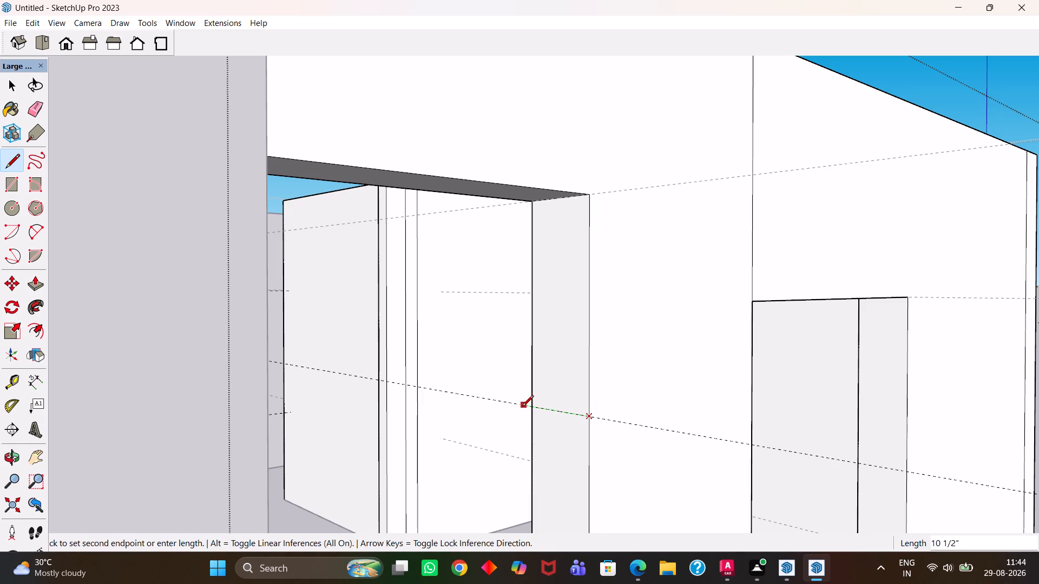
left_click(530, 409)
Pull the end face section below the new line about 3' to the adjoining wall, forming the window's sill wall.
key("space")
left_click(558, 391)
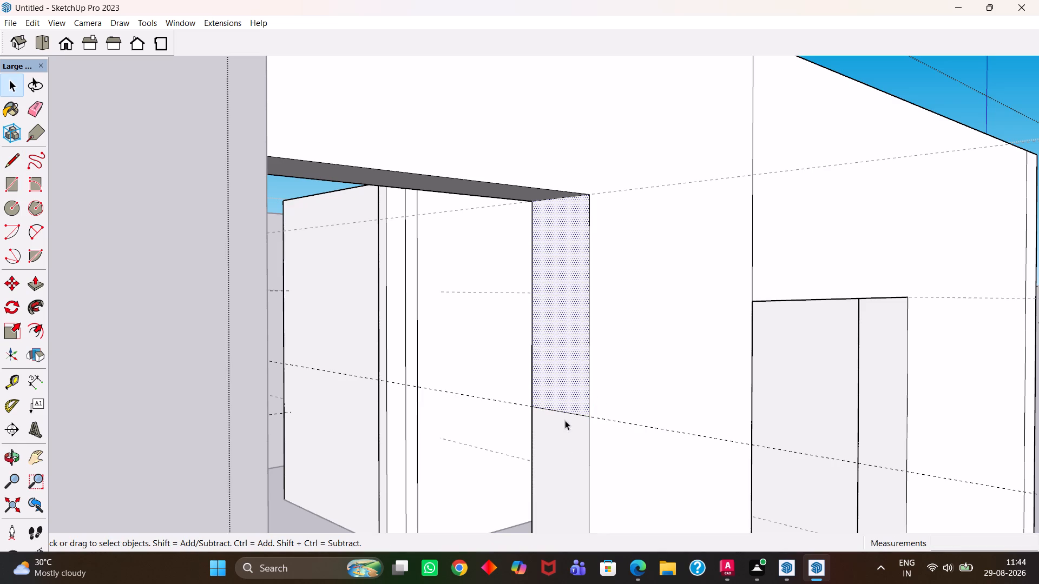
left_click(565, 442)
key("p")
left_click(569, 441)
scroll(478, 421, "down", 5)
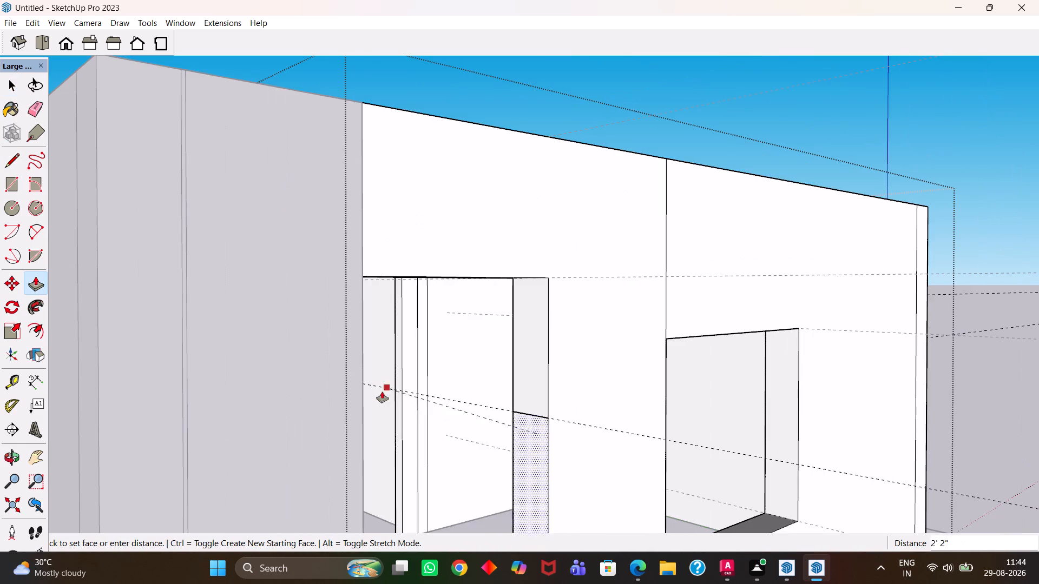
left_click(360, 416)
Close the wall group.
scroll(387, 393, "down", 8)
middle_click_drag(451, 370, 396, 441)
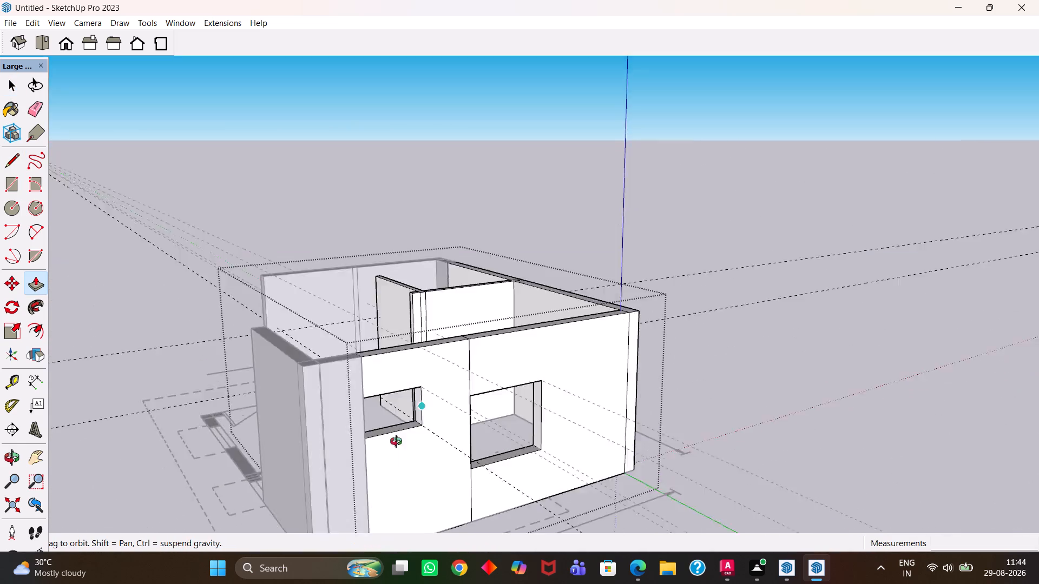
middle_click_drag(396, 441, 322, 487)
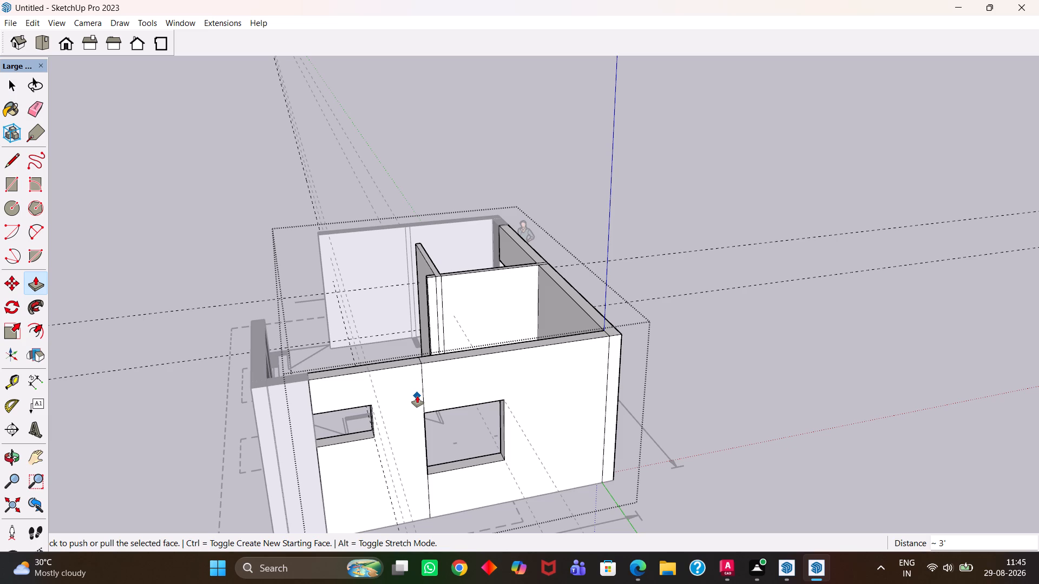
scroll(458, 397, "down", 6)
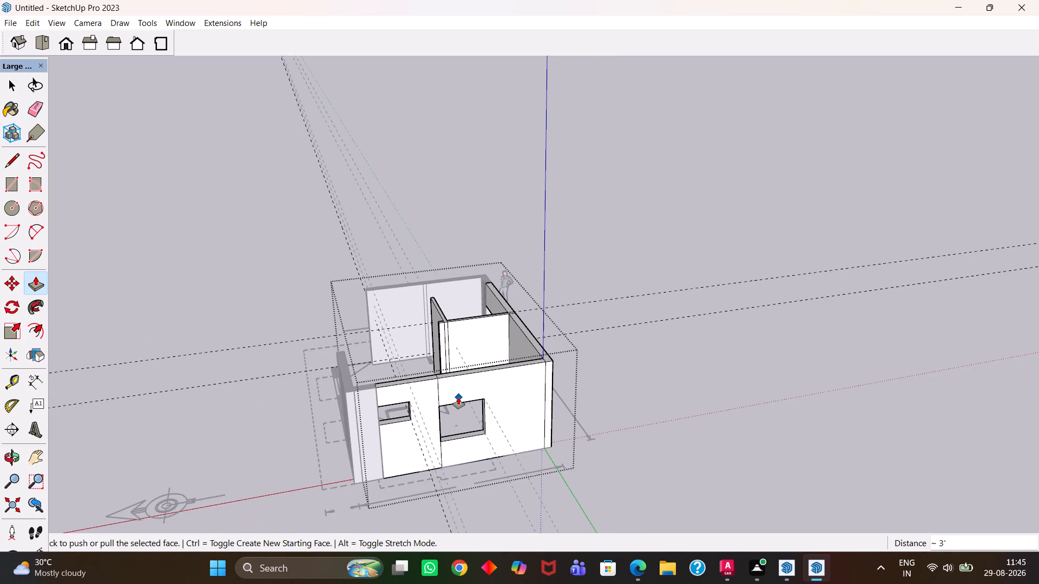
scroll(458, 400, "down", 2)
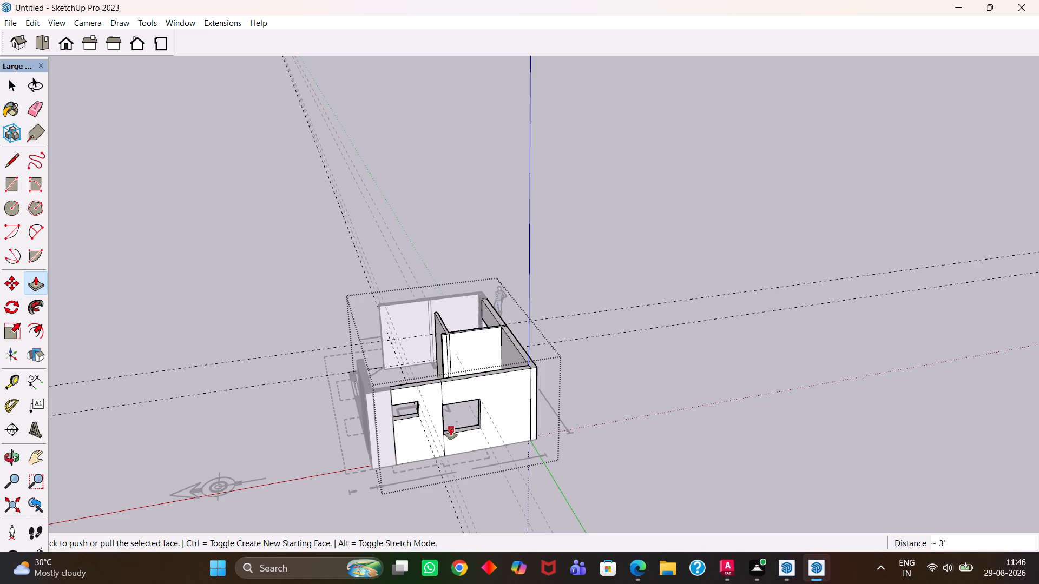
scroll(455, 440, "up", 2)
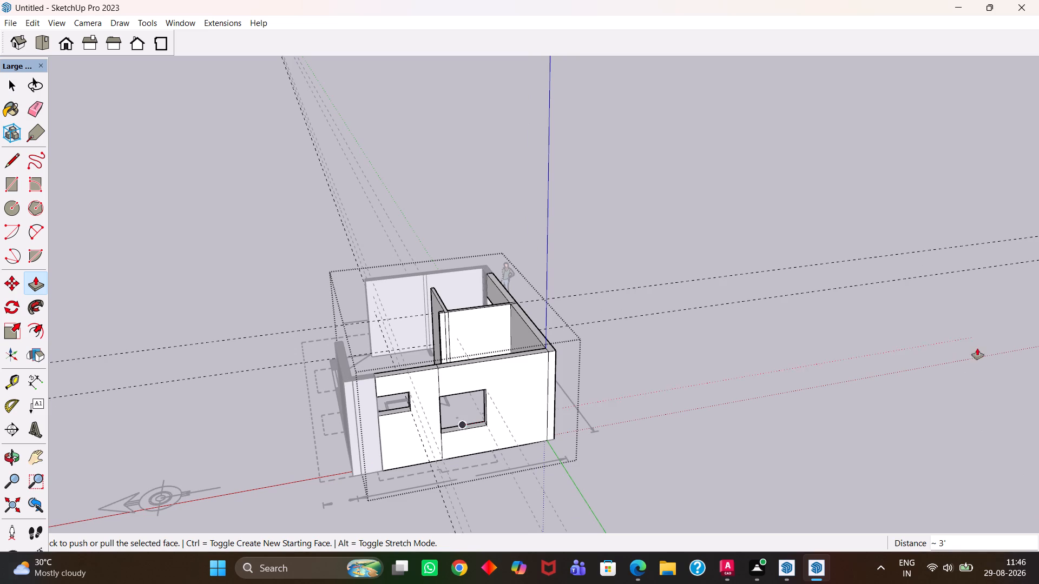
key("h")
scroll(517, 393, "down", 5)
middle_click_drag(473, 363, 480, 442)
scroll(480, 442, "up", 5)
middle_click_drag(480, 442, 480, 438)
key("space")
double_click(693, 320)
Examine the raised walls and the remaining flat wall strips on the plan from around the model.
scroll(454, 397, "up", 4)
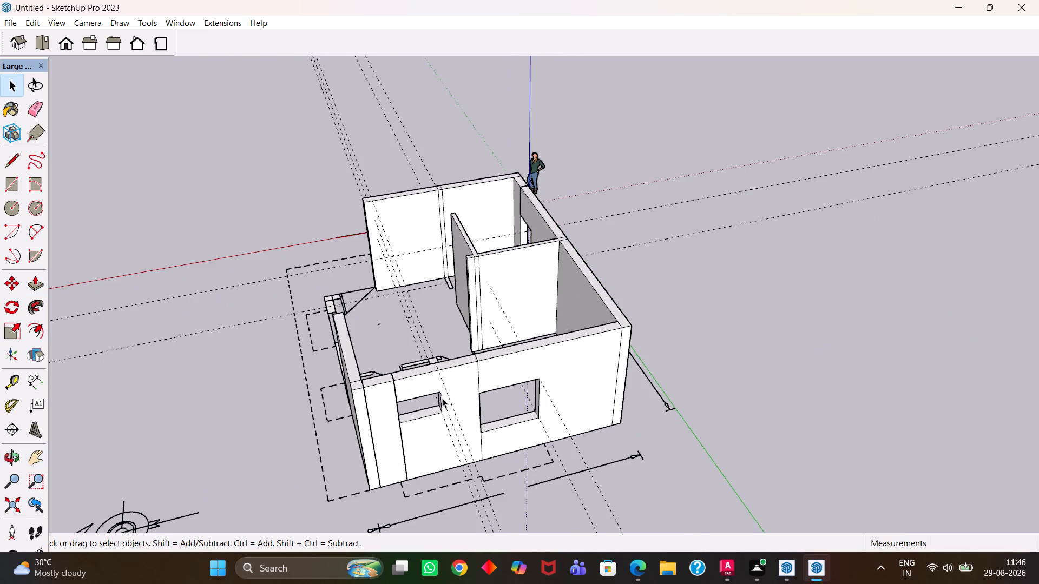
scroll(438, 401, "up", 1)
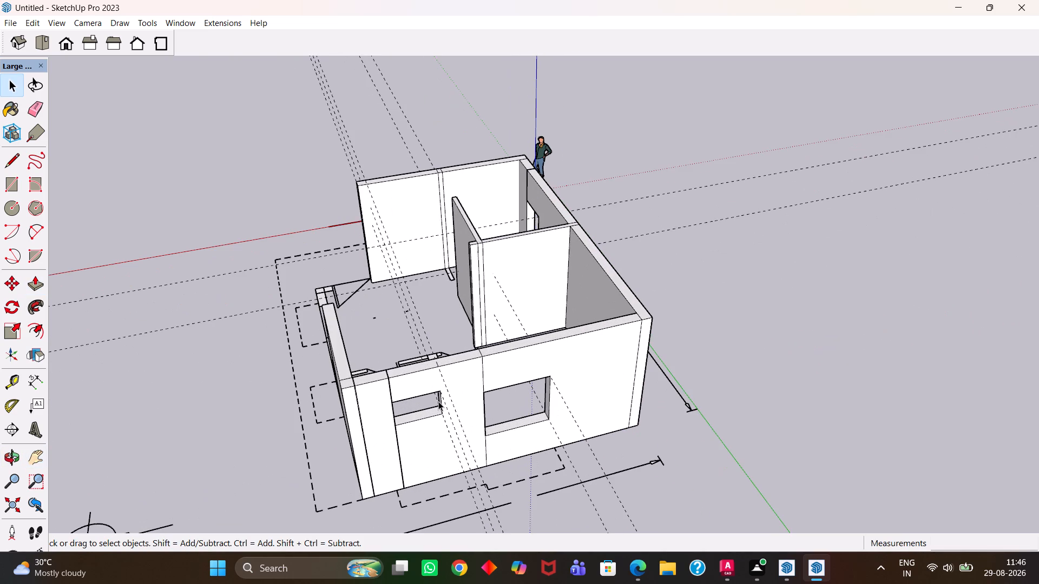
key("h")
scroll(438, 401, "up", 1)
middle_click_drag(402, 408, 813, 351)
scroll(536, 439, "up", 2)
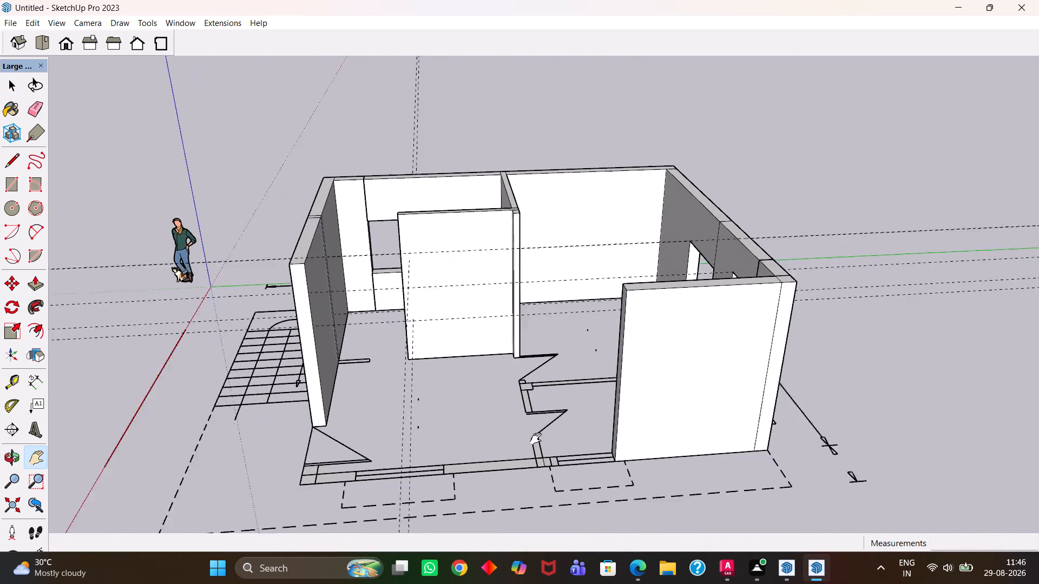
scroll(536, 439, "up", 2)
middle_click_drag(670, 486, 723, 477)
middle_click_drag(668, 442, 736, 467)
scroll(712, 424, "up", 1)
left_click_drag(694, 398, 561, 458)
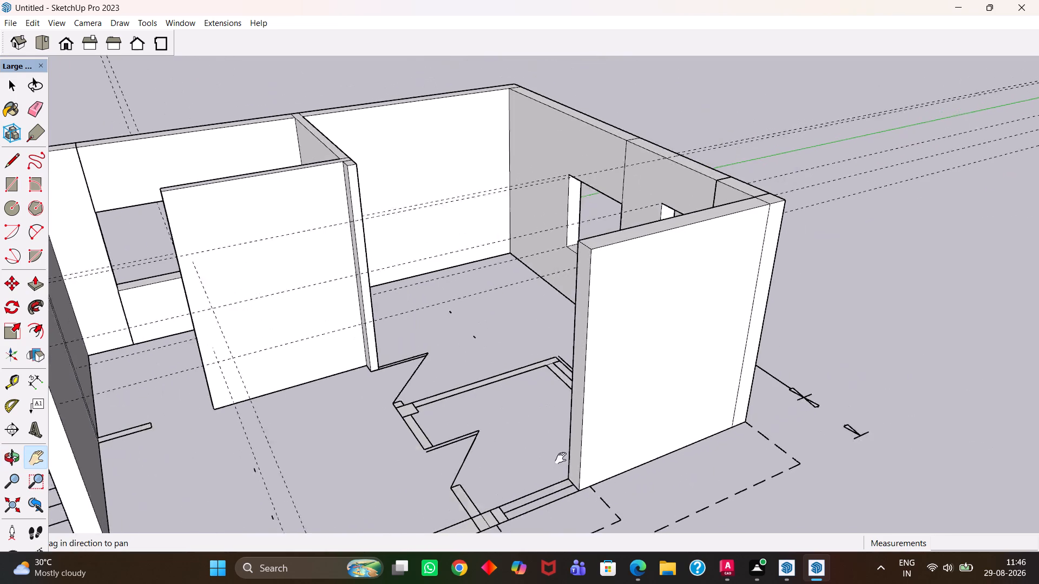
left_click_drag(561, 458, 552, 460)
scroll(628, 457, "down", 4)
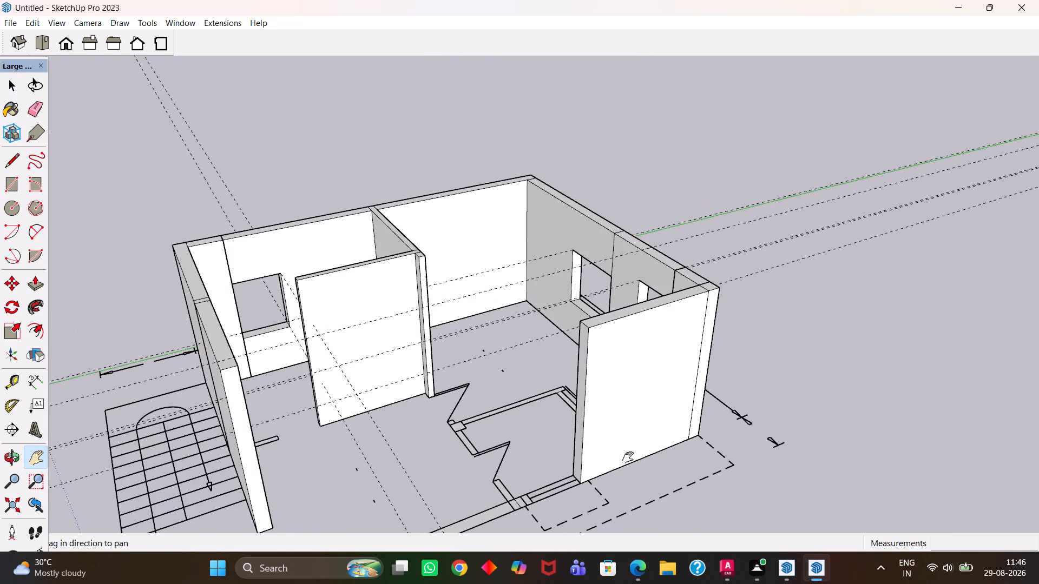
scroll(628, 457, "down", 1)
middle_click_drag(570, 428, 744, 529)
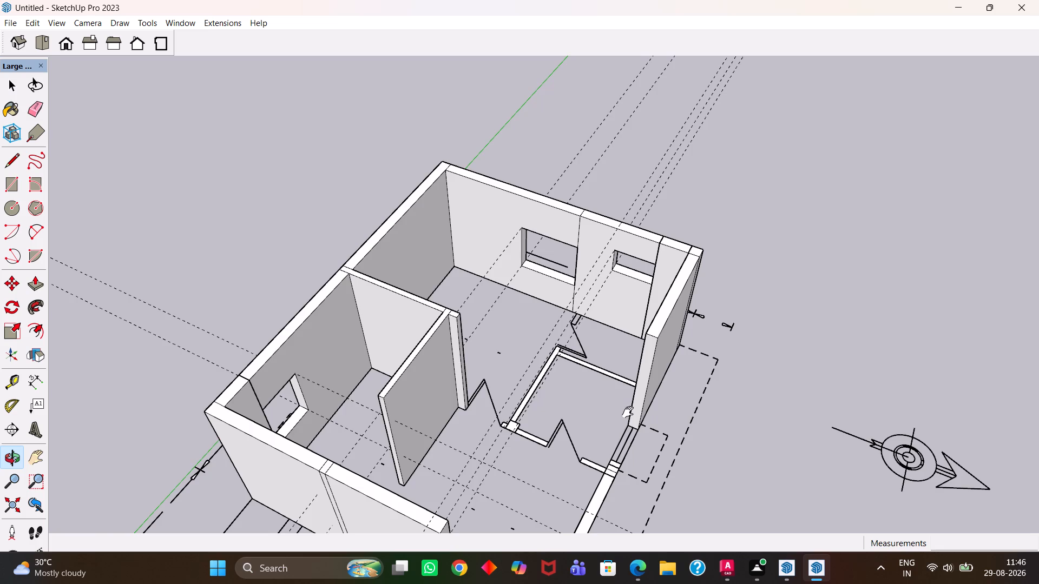
Pull the small wall-end square beside the corner door opening up to the neighbouring wall's top.
key("h")
left_click_drag(608, 421, 646, 314)
middle_click_drag(672, 419, 403, 435)
scroll(403, 435, "up", 5)
left_click_drag(380, 443, 551, 370)
scroll(525, 388, "down", 3)
middle_click_drag(519, 397, 494, 428)
scroll(491, 429, "up", 3)
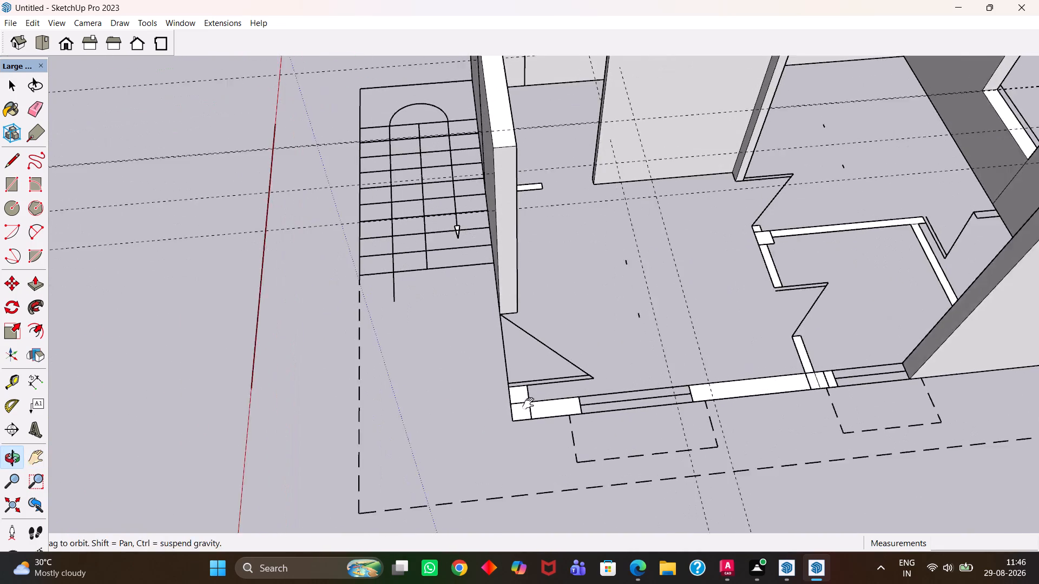
key("space")
left_click(527, 391)
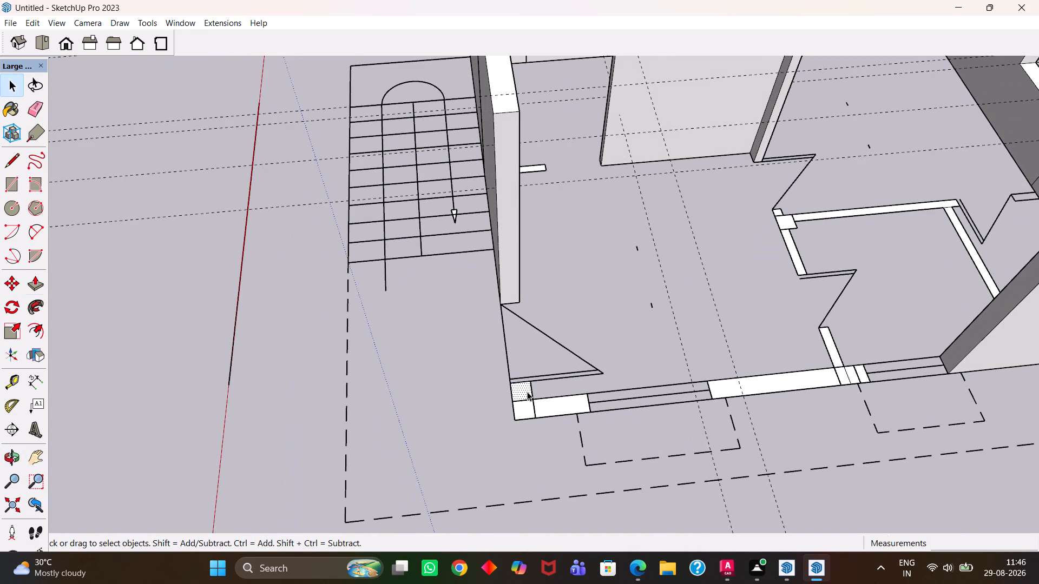
key("p")
left_click(527, 391)
scroll(482, 362, "down", 5)
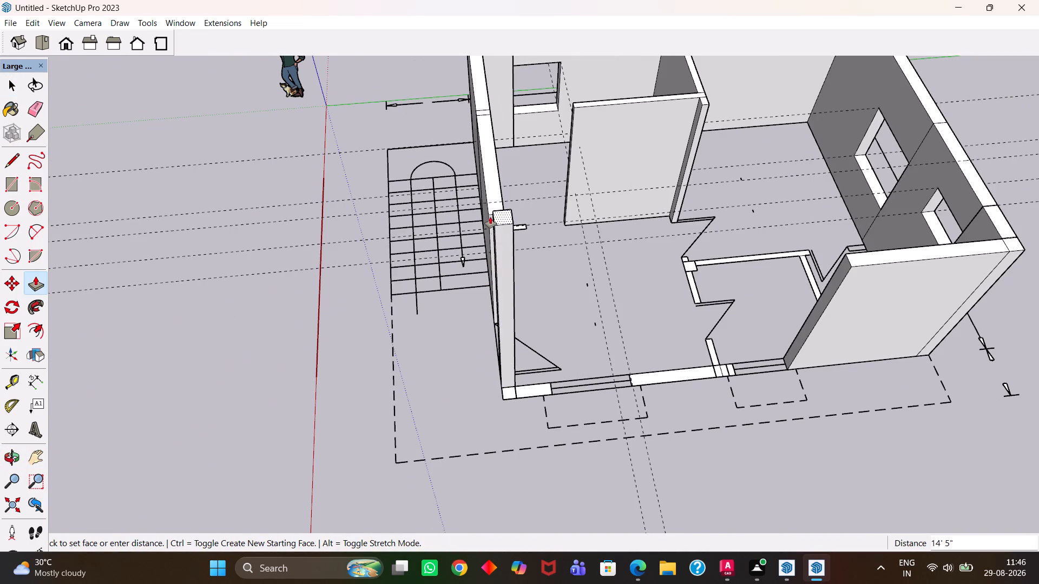
left_click(487, 213)
Pull the new post's outer side face about 9" to cover the corner square of the plan.
scroll(507, 410, "up", 9)
key("space")
left_click(506, 352)
key("p")
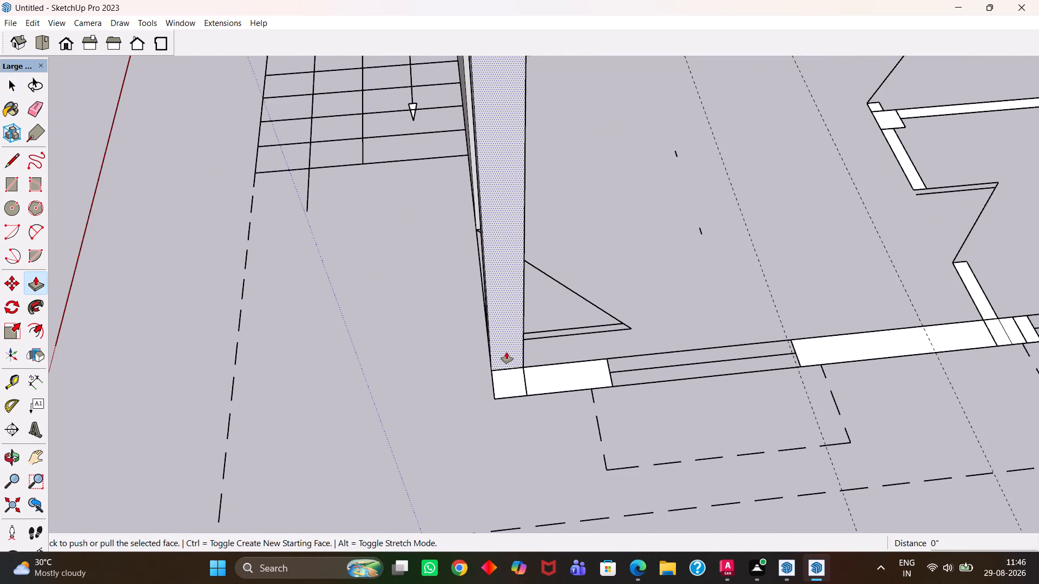
left_click(507, 352)
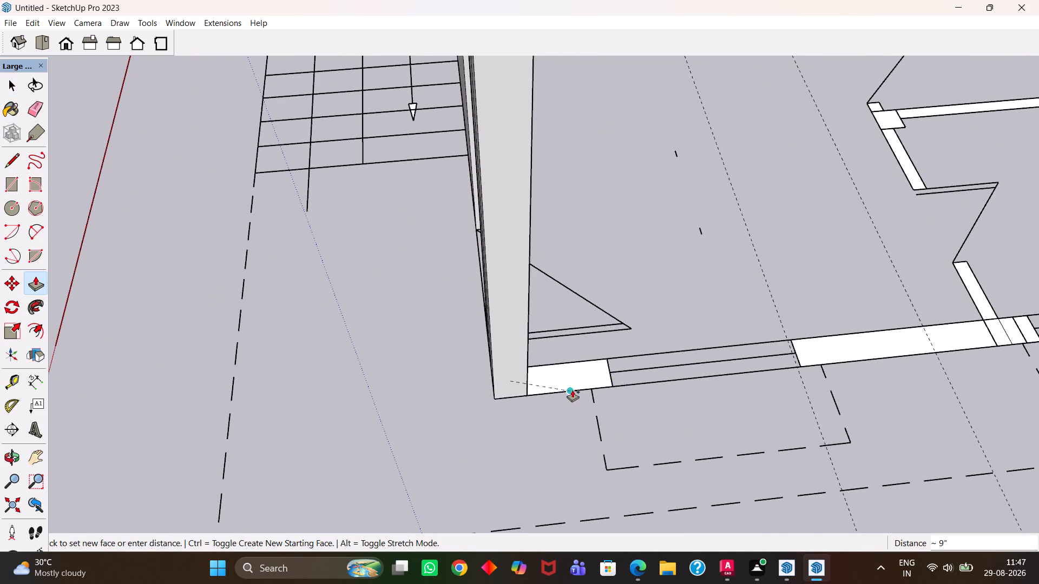
left_click(573, 390)
Pull the corner post's inner side face along the white wall strip up to the edge of the adjacent window opening.
middle_click_drag(584, 411, 349, 416)
key("h")
scroll(447, 351, "up", 4)
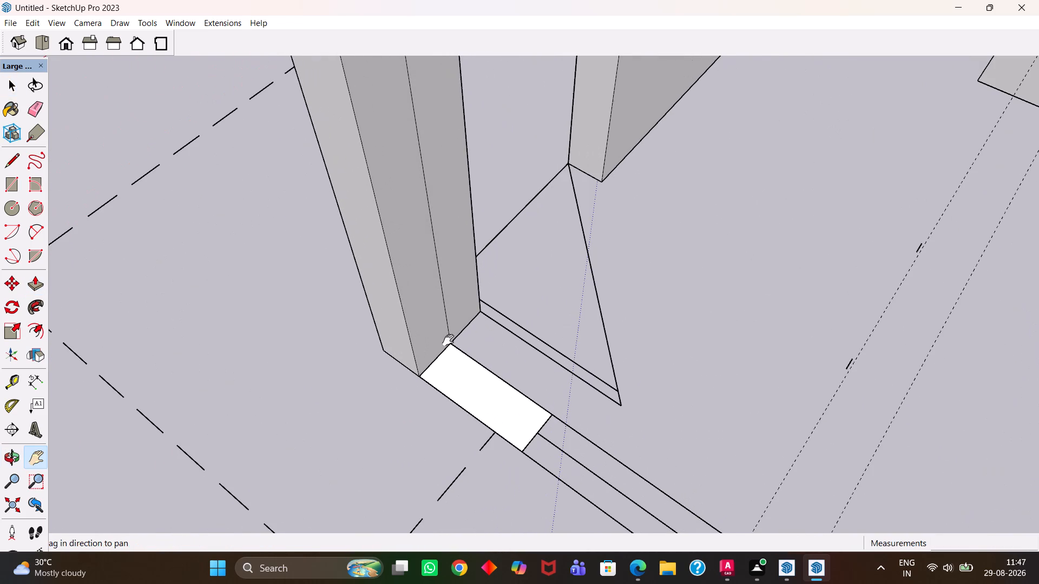
key("space")
left_click(440, 334)
key("p")
left_click(438, 334)
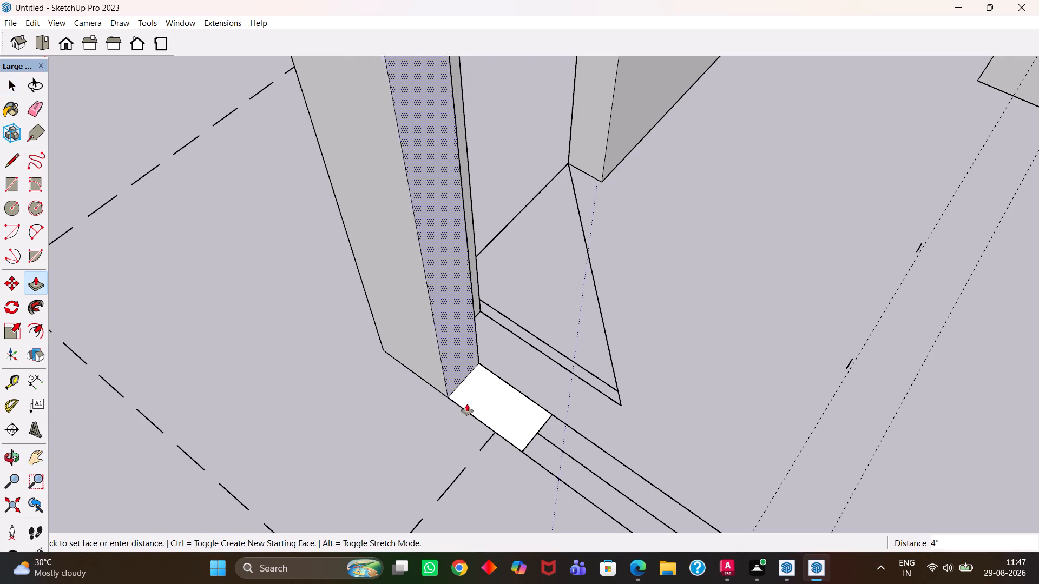
left_click(517, 452)
key("h")
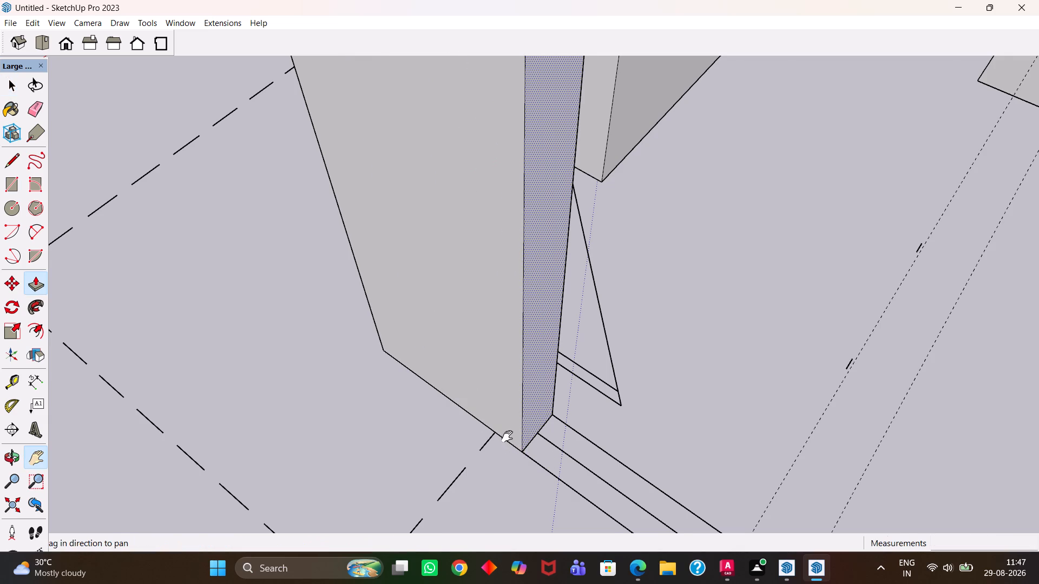
Raise the outer wall strip between the two window openings 10', level with the corner post's top.
scroll(507, 436, "down", 5)
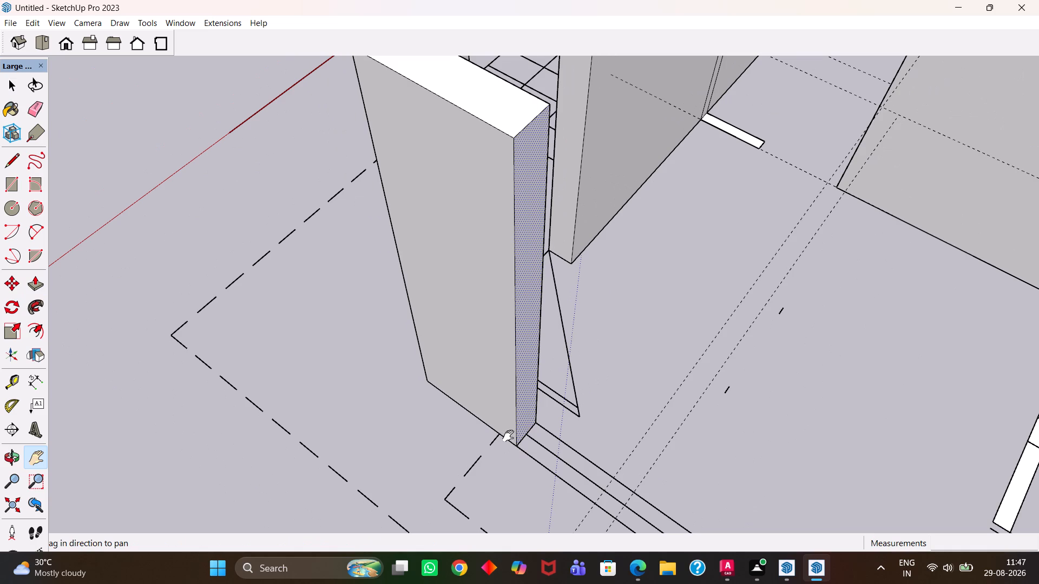
scroll(508, 436, "down", 12)
scroll(624, 503, "up", 3)
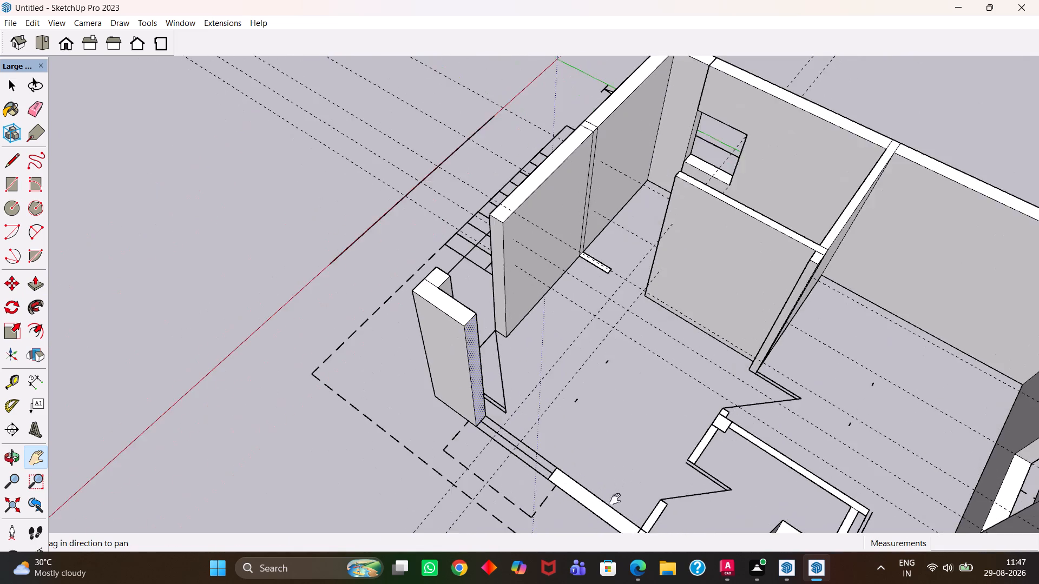
middle_click_drag(549, 489, 662, 460)
scroll(662, 460, "up", 3)
key("h")
left_click_drag(647, 446, 534, 433)
middle_click_drag(514, 439, 555, 430)
scroll(553, 432, "up", 3)
key("space")
left_click(602, 457)
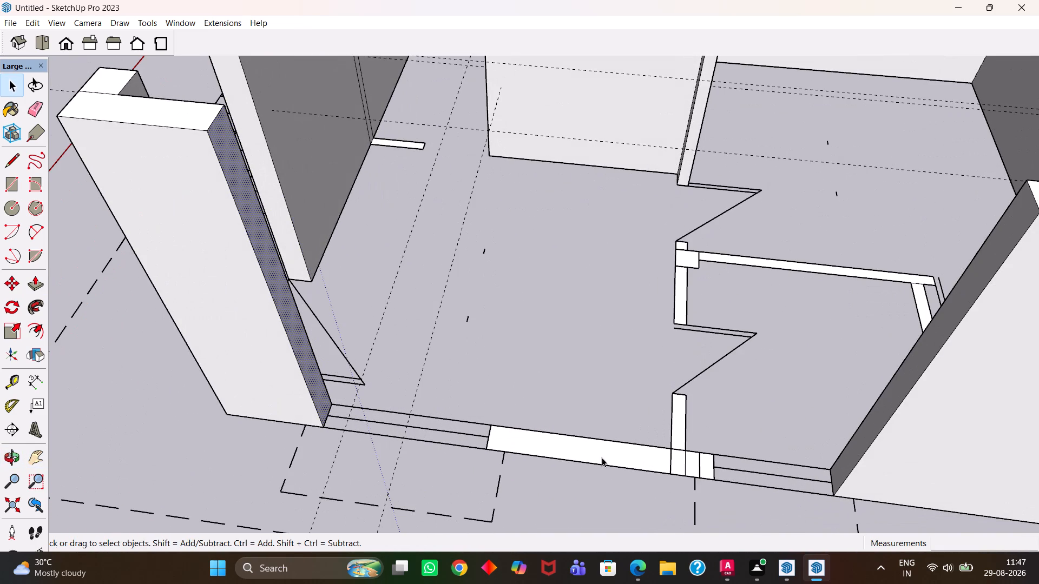
scroll(602, 457, "down", 4)
key("p")
left_click(602, 457)
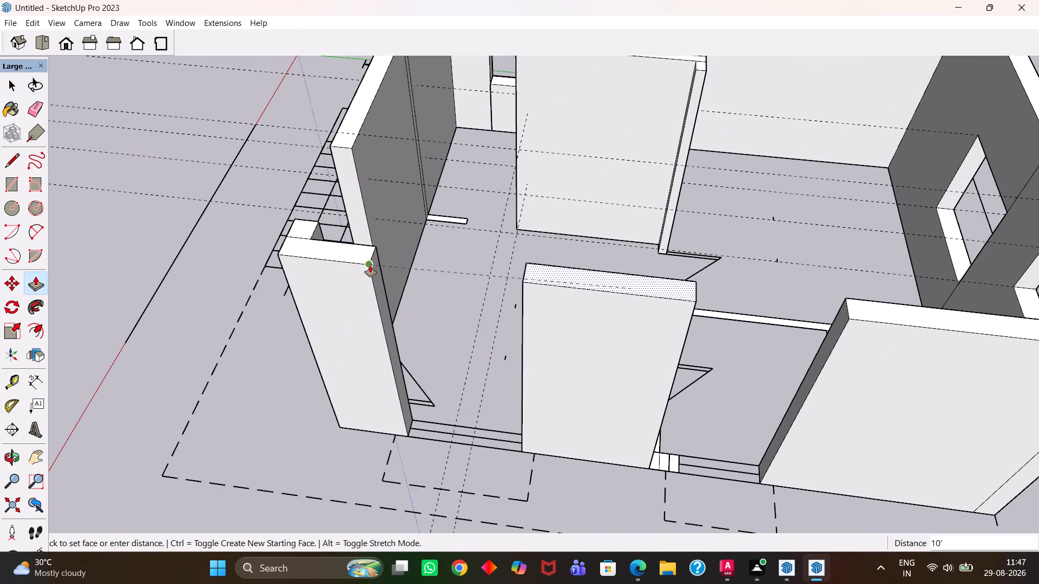
left_click(370, 266)
Extend the new wall's end face in successive pulls over the remaining small strip pieces to the next window opening's edge.
scroll(638, 493, "up", 4)
middle_click_drag(647, 477, 515, 429)
scroll(515, 429, "up", 2)
key("h")
scroll(628, 454, "up", 3)
left_click_drag(635, 474, 568, 351)
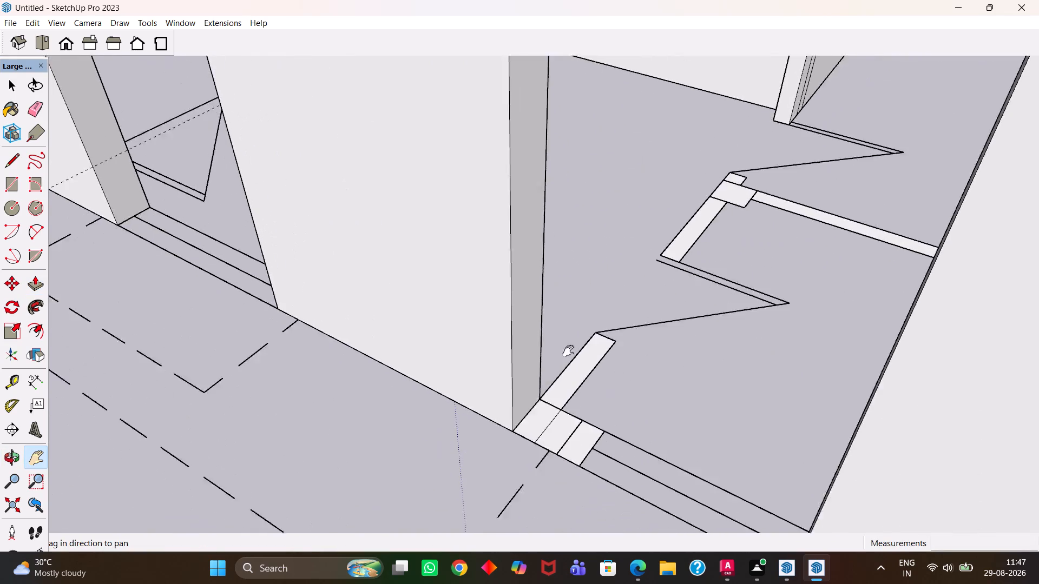
left_click_drag(568, 351, 568, 345)
middle_click_drag(541, 402, 525, 426)
key("space")
scroll(509, 402, "up", 1)
left_click(510, 380)
key("p")
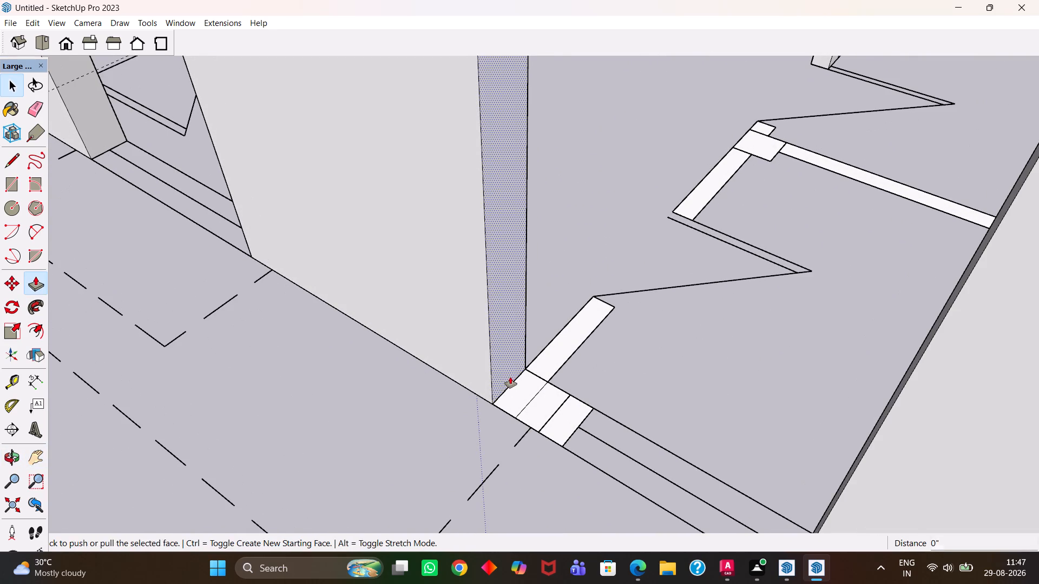
left_click(510, 377)
left_click(523, 417)
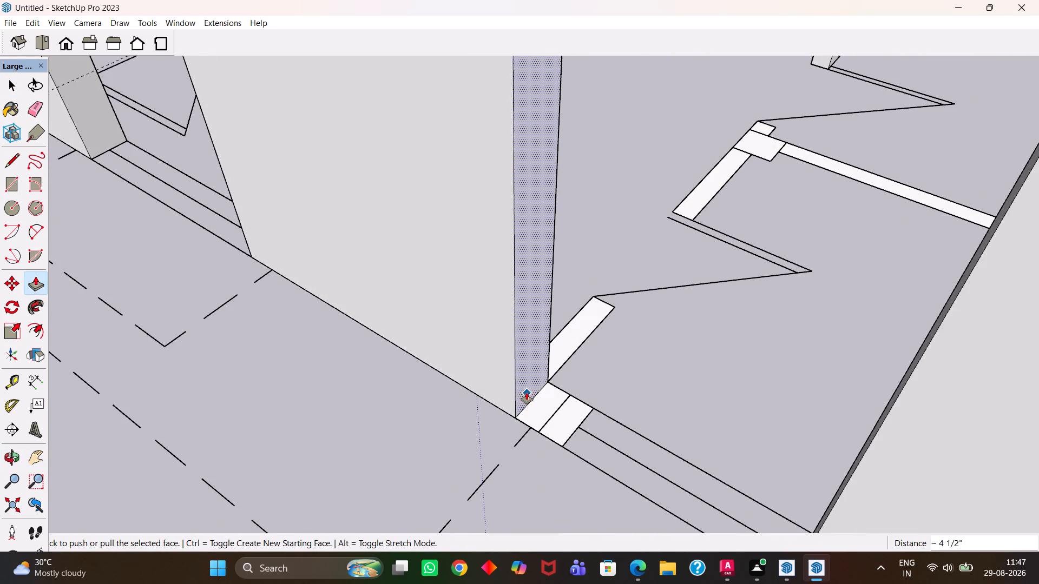
left_click(527, 393)
left_click(542, 427)
left_click(551, 403)
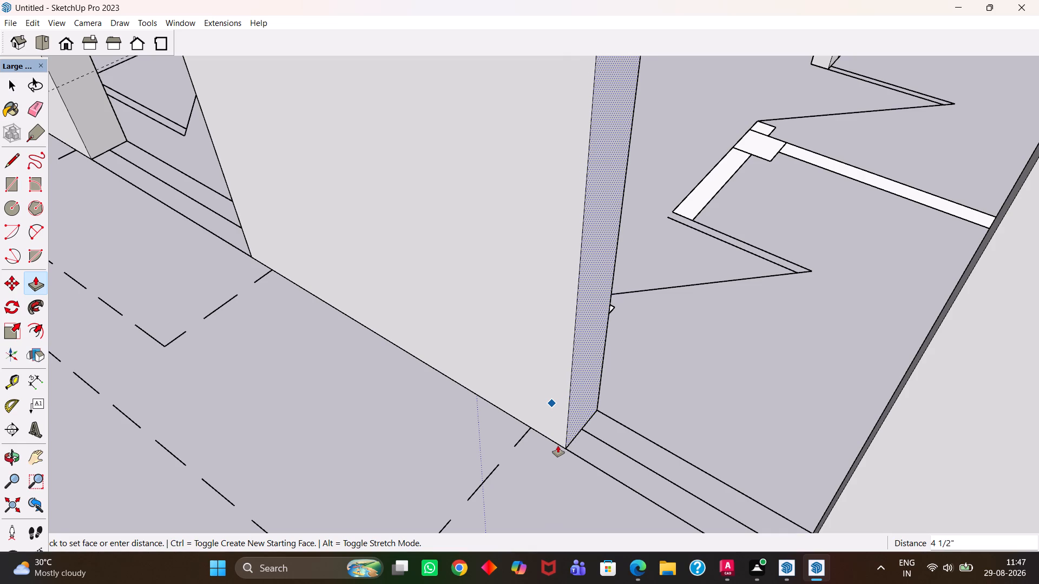
left_click(561, 448)
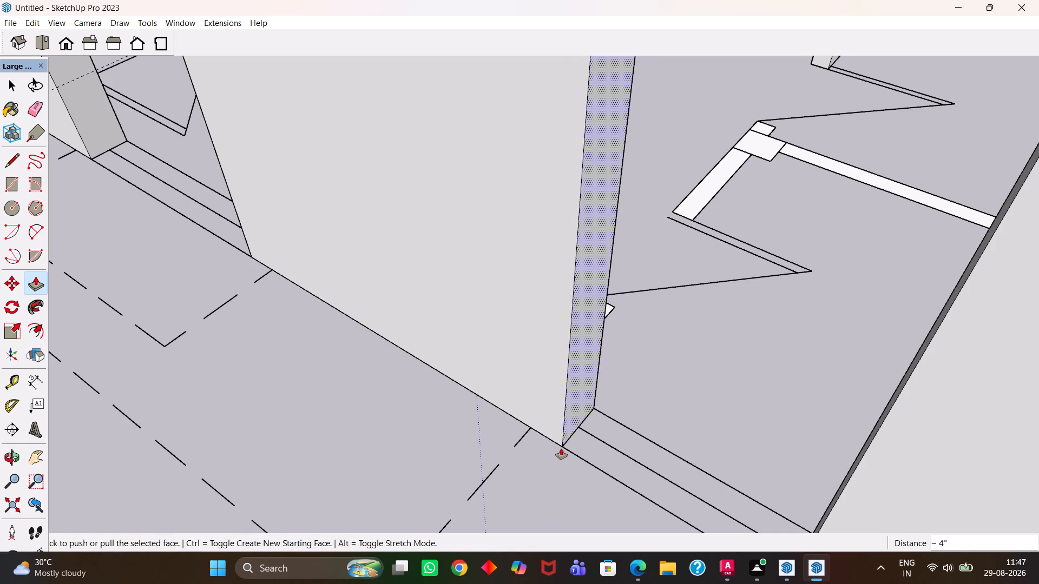
Raise the short partition strip branching inward from the new outer wall 10' to that wall's top.
key("h")
scroll(557, 451, "down", 15)
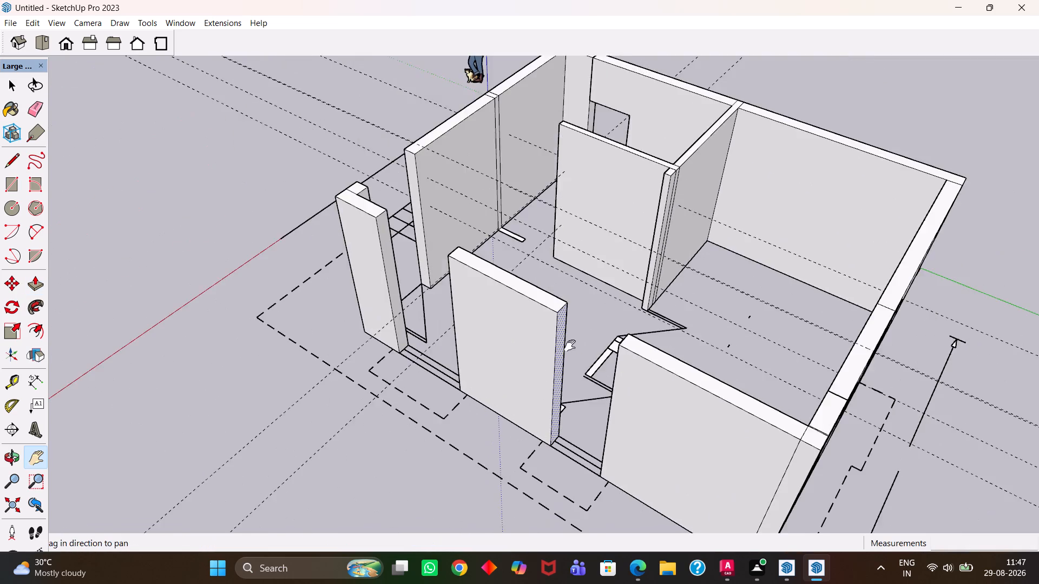
middle_click_drag(570, 346, 282, 439)
scroll(410, 407, "up", 8)
key("space")
left_click(469, 393)
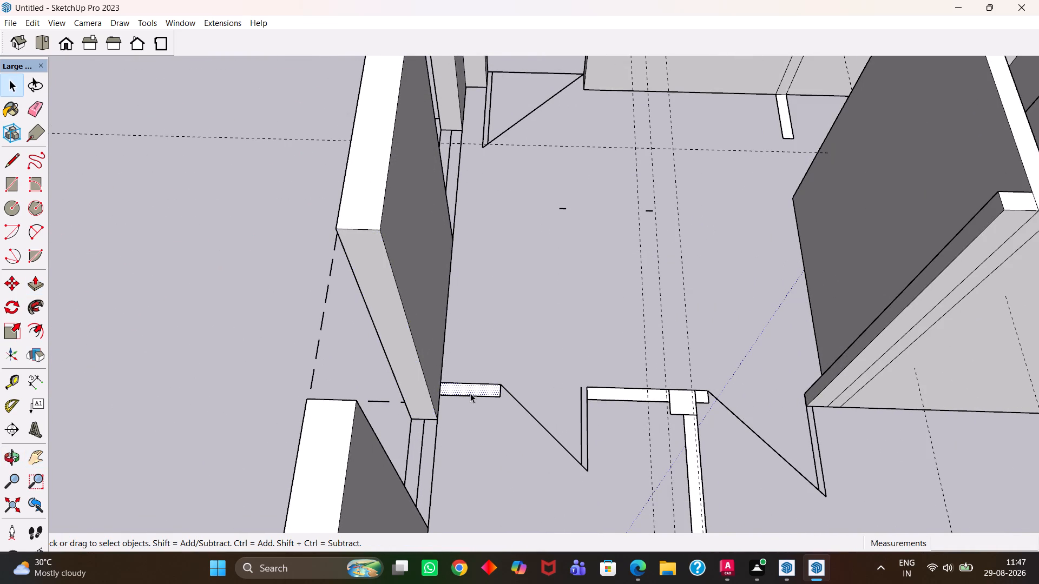
scroll(470, 393, "down", 4)
key("p")
left_click(471, 393)
scroll(439, 343, "down", 5)
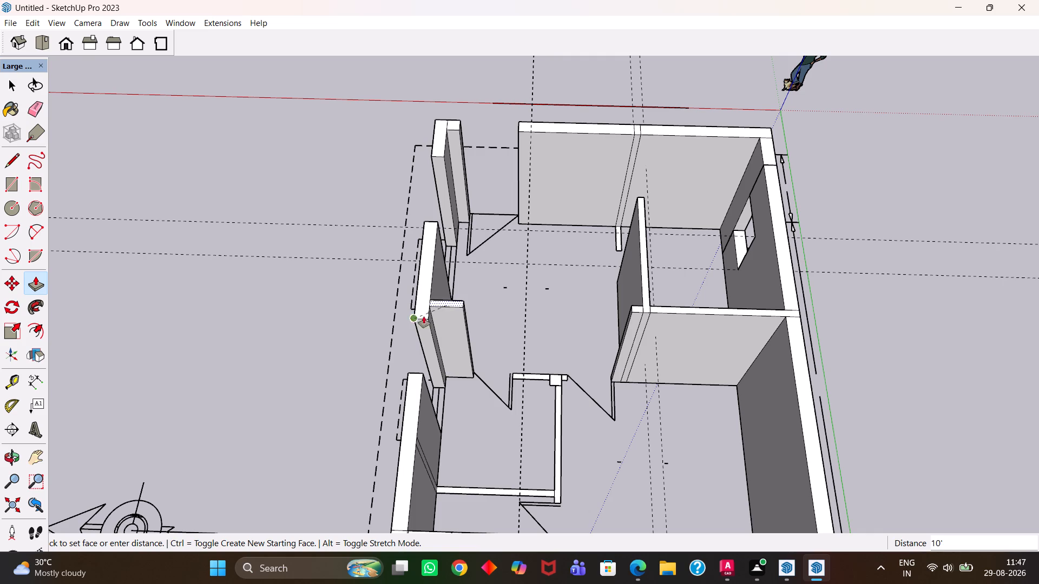
left_click(426, 314)
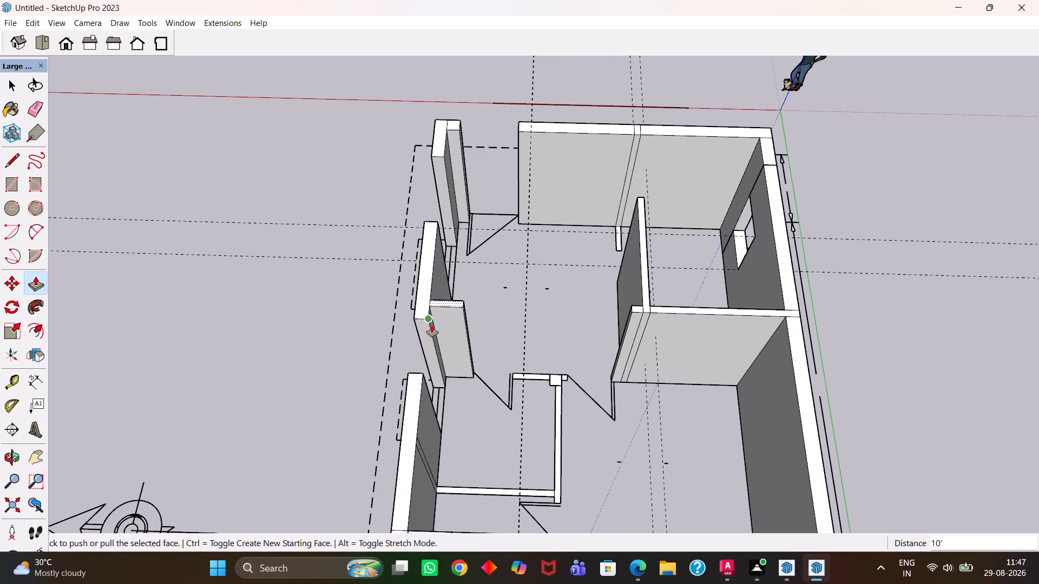
Raise the small column square at the interior partition junction up to the neighbouring partition's top.
scroll(516, 375, "up", 5)
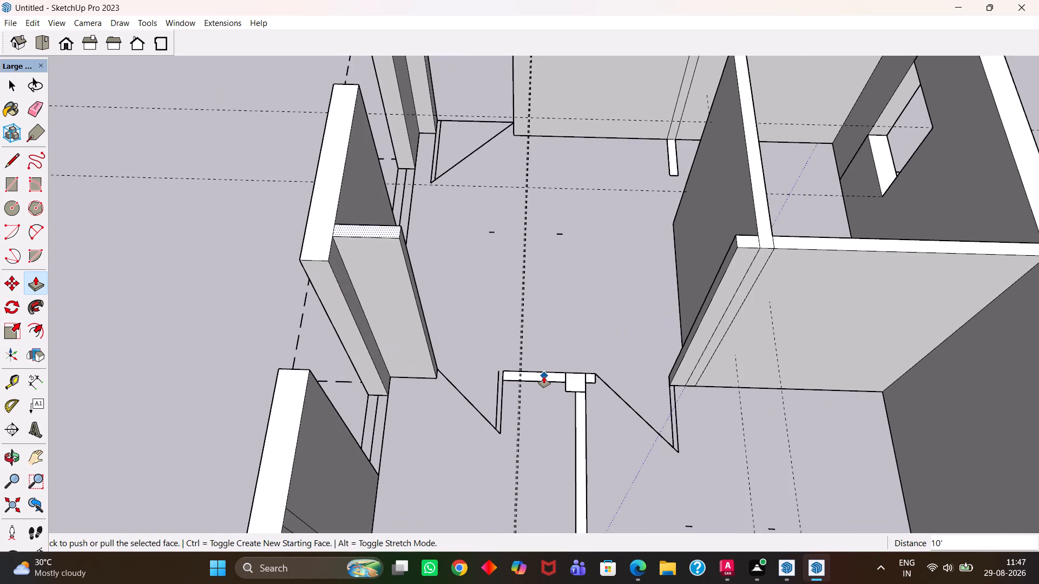
scroll(544, 376, "up", 2)
key("space")
left_click(586, 376)
scroll(583, 380, "down", 4)
key("p")
left_click(583, 387)
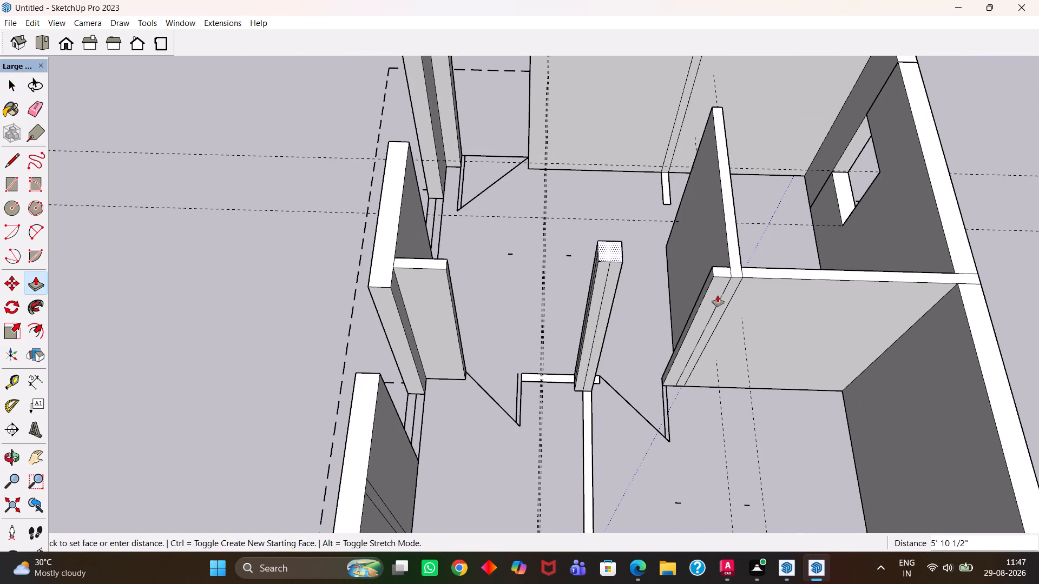
left_click(723, 276)
Raise the long partition strip running from the new column 10' to the column's top.
scroll(620, 398, "up", 6)
key("space")
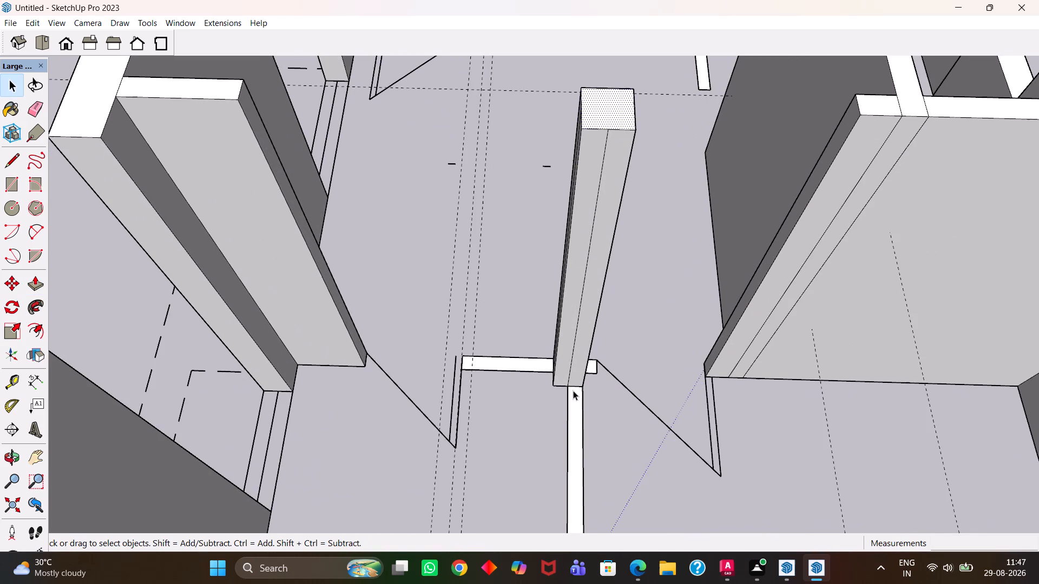
left_click(573, 390)
key("p")
left_click(575, 395)
scroll(562, 284, "down", 5)
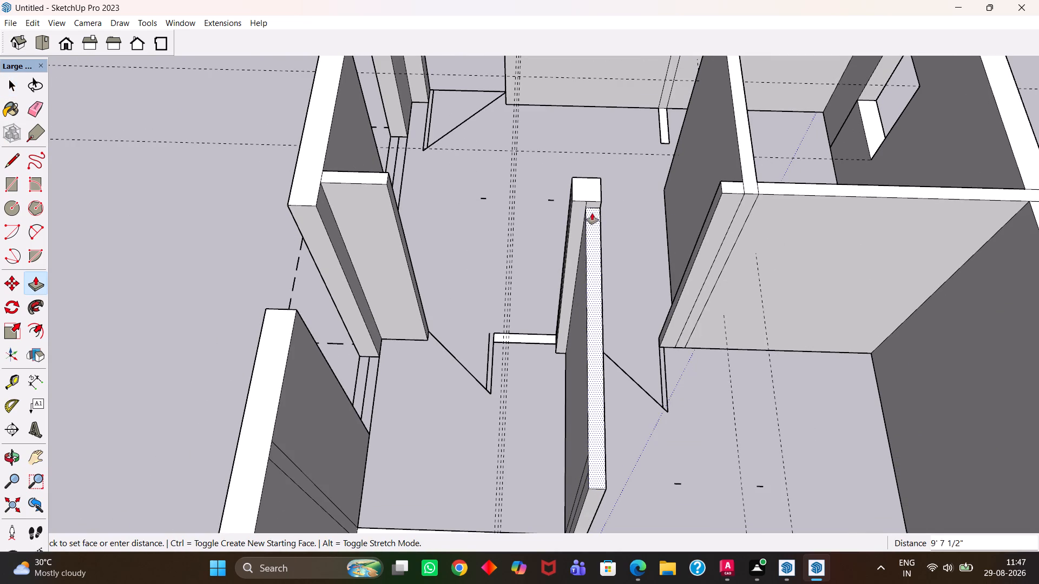
left_click(587, 196)
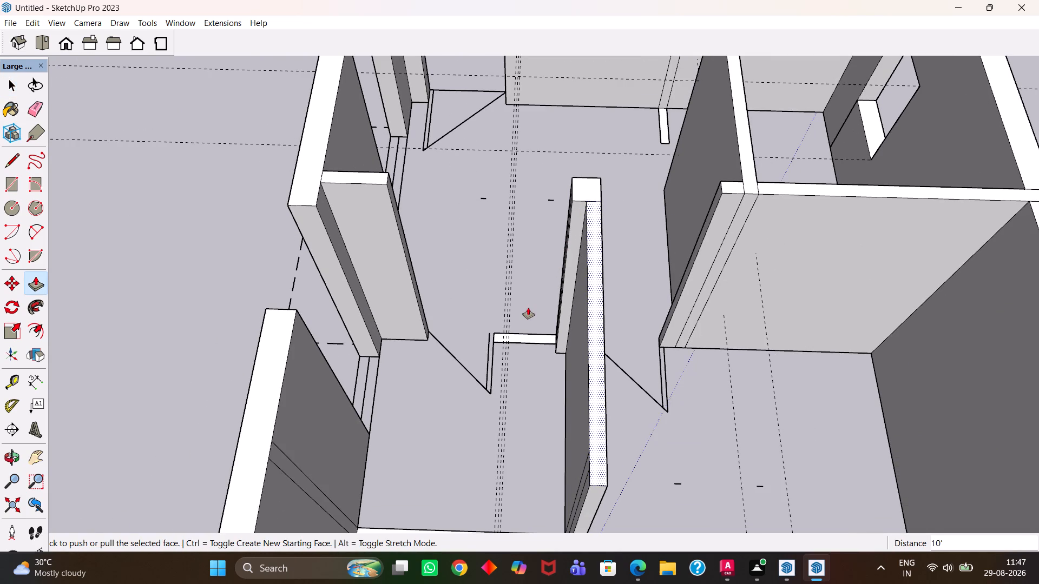
Raise the short partition strip between the door opening and the column 10' to the column's top.
scroll(523, 318, "up", 7)
middle_click(542, 342)
scroll(546, 346, "up", 1)
key("space")
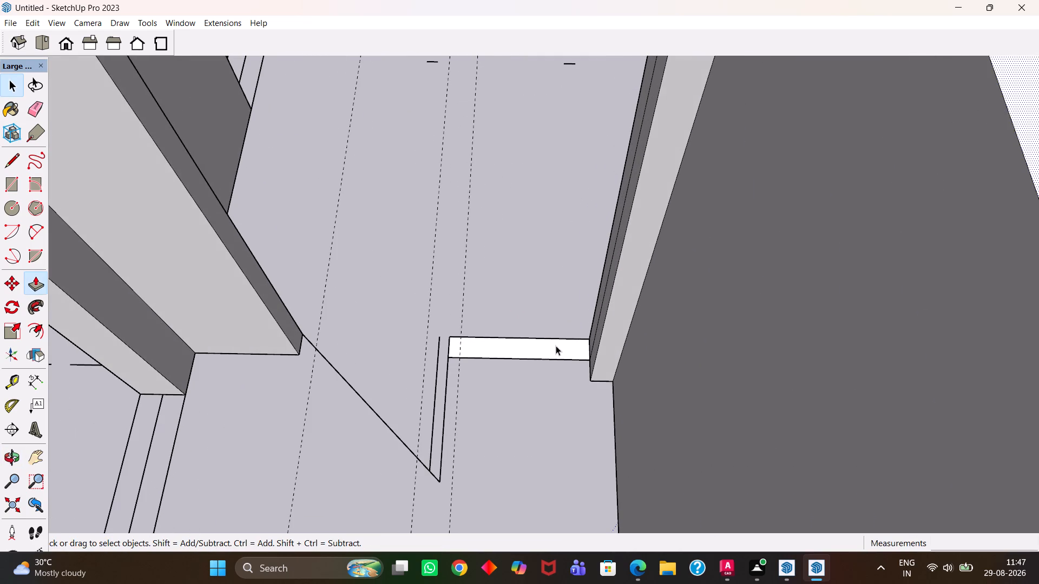
left_click(556, 346)
key("p")
left_click(556, 349)
scroll(586, 321, "down", 4)
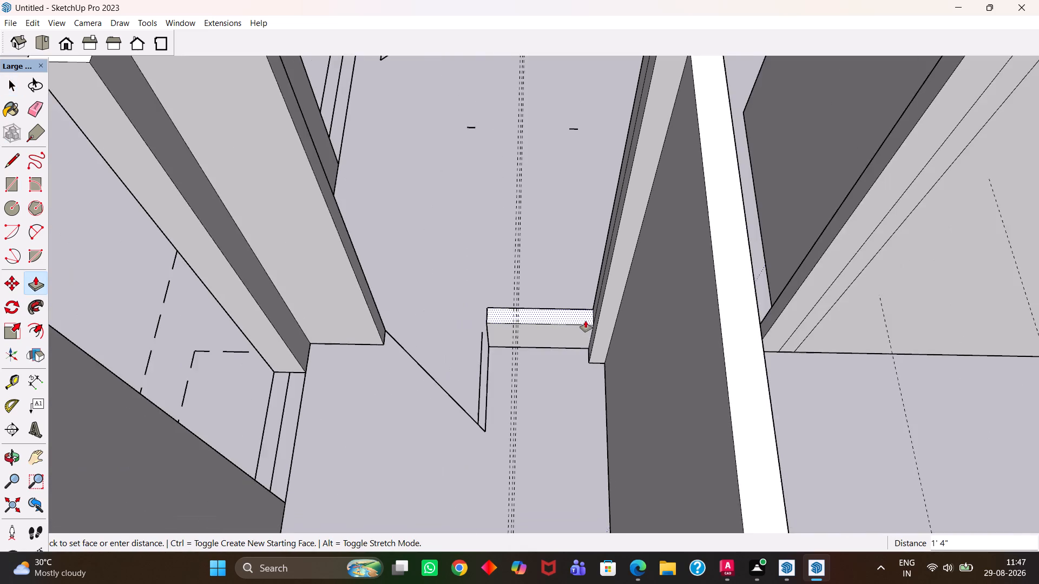
scroll(586, 321, "down", 8)
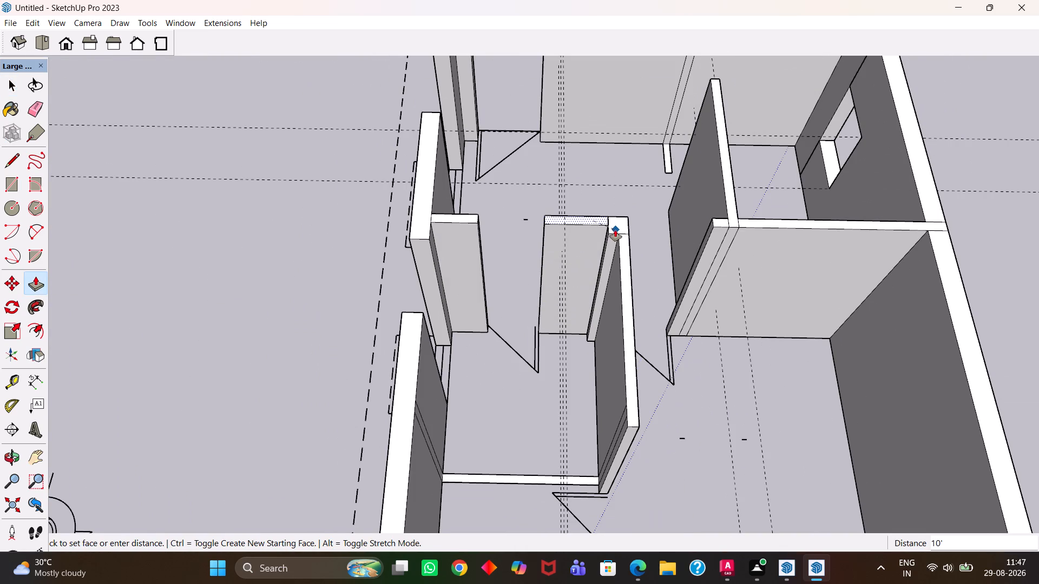
left_click(615, 230)
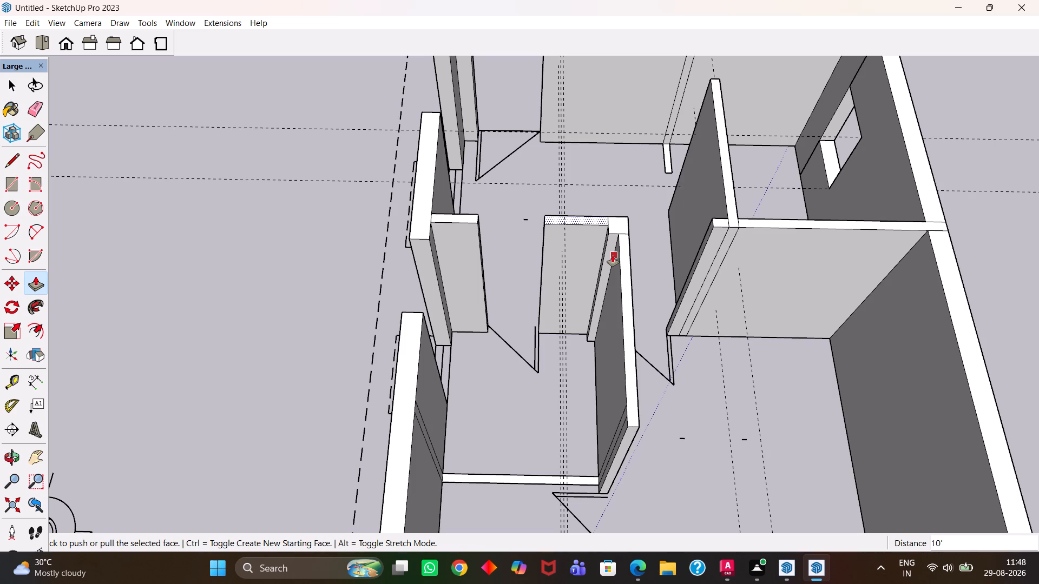
Raise the cross partition strip between the outer wall and the long partition 10' to their tops.
scroll(606, 267, "down", 6)
scroll(581, 354, "up", 7)
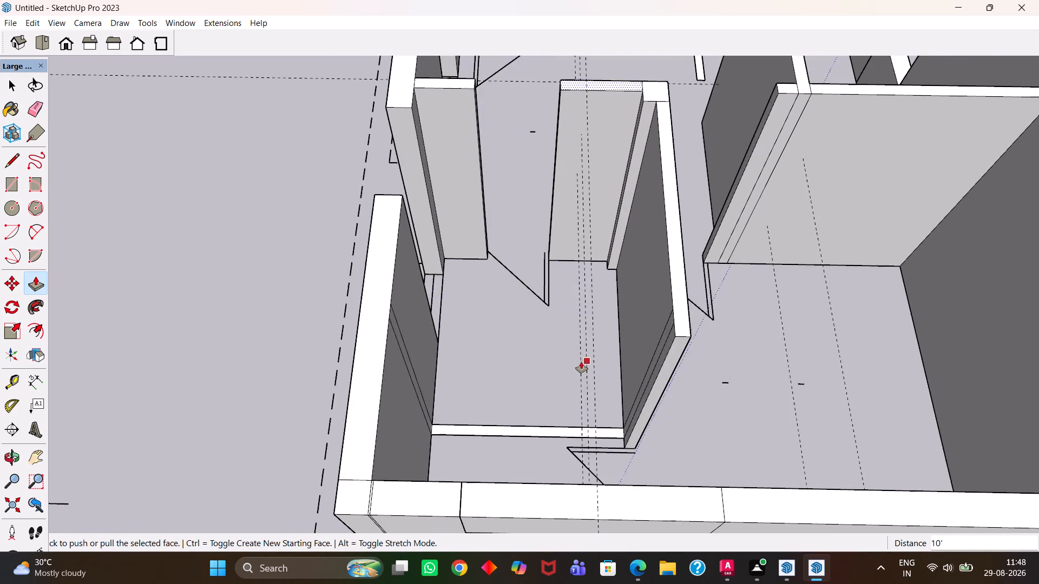
scroll(578, 353, "up", 3)
middle_click_drag(563, 376, 580, 397)
scroll(598, 427, "up", 1)
key("space")
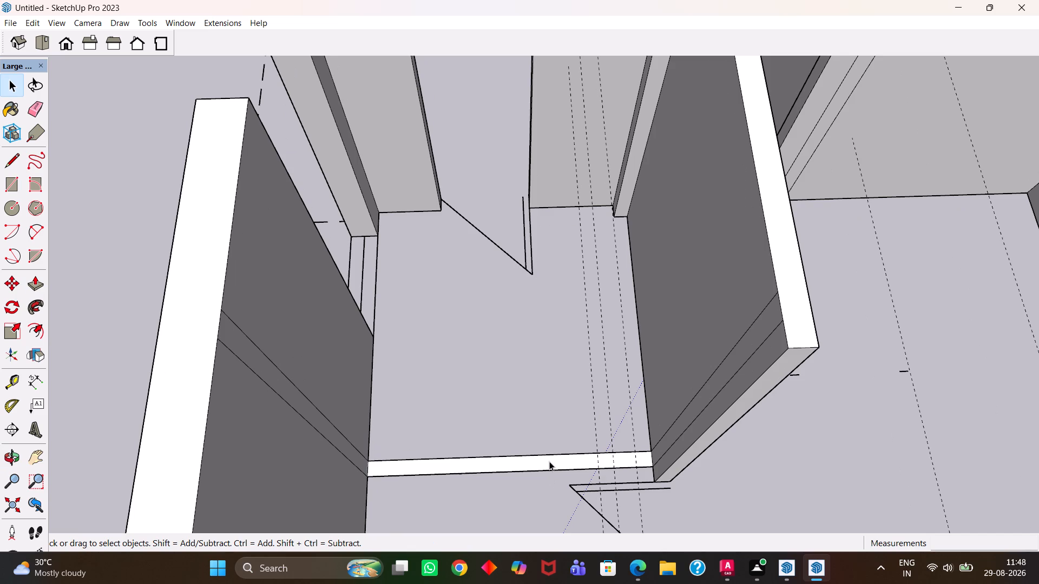
left_click(549, 461)
key("p")
left_click(549, 461)
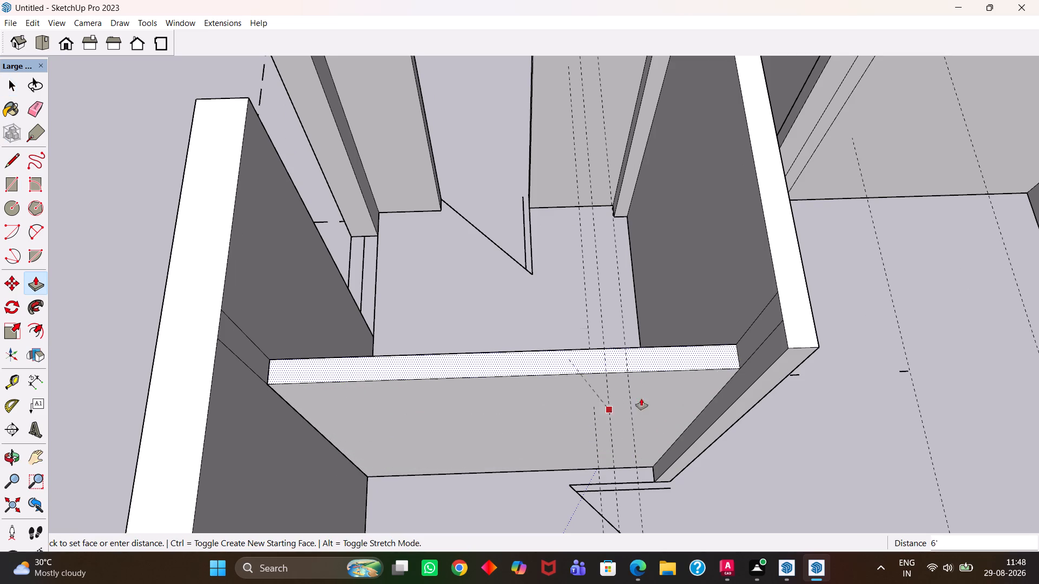
left_click(782, 309)
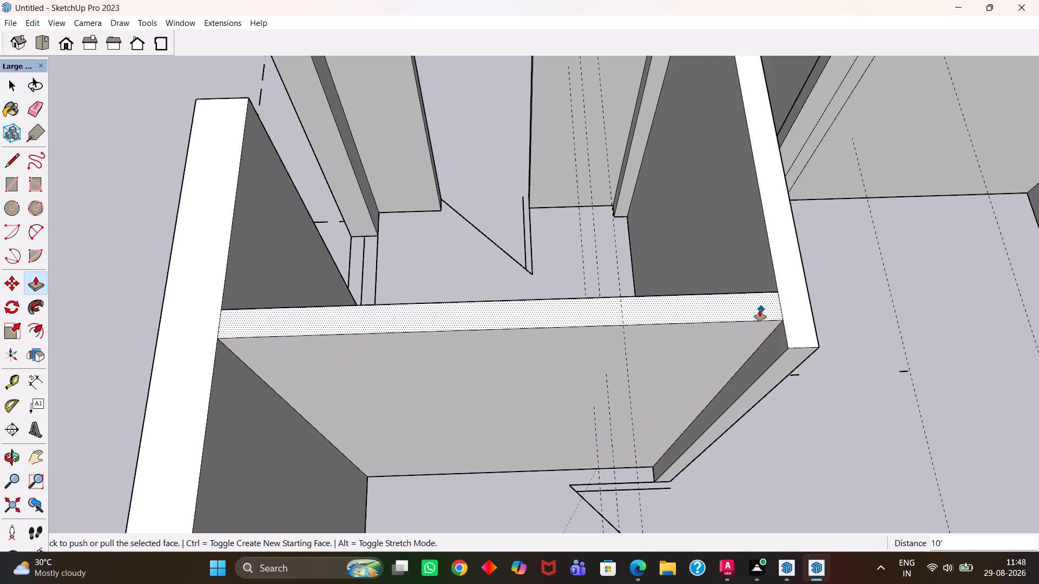
Examine the raised partitions of the small room and the end wall with its window openings.
key("h")
scroll(677, 327, "down", 6)
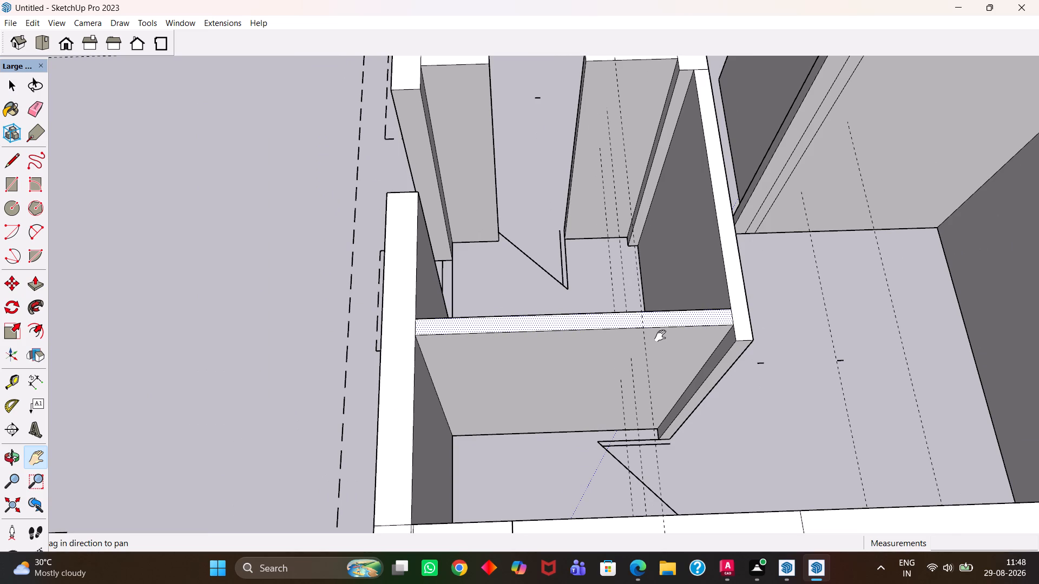
key("h")
scroll(660, 336, "down", 7)
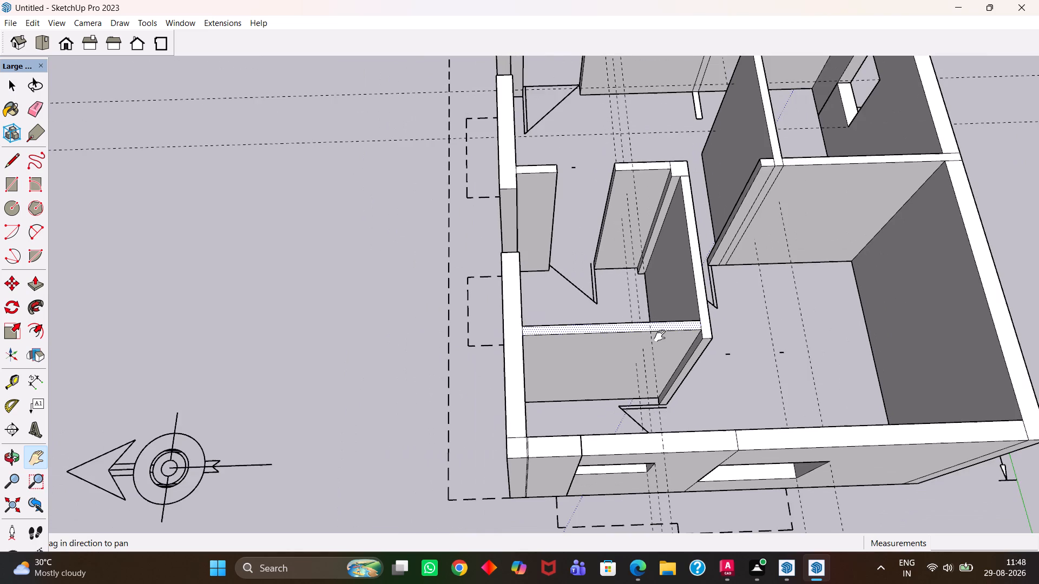
scroll(658, 341, "down", 4)
scroll(663, 369, "up", 3)
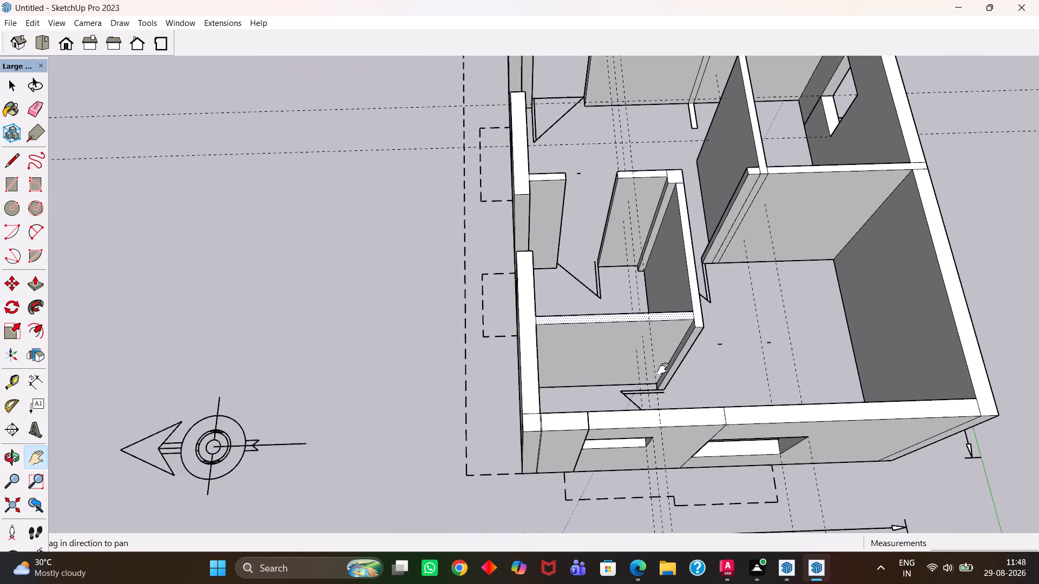
scroll(663, 369, "up", 3)
left_click_drag(702, 374, 650, 331)
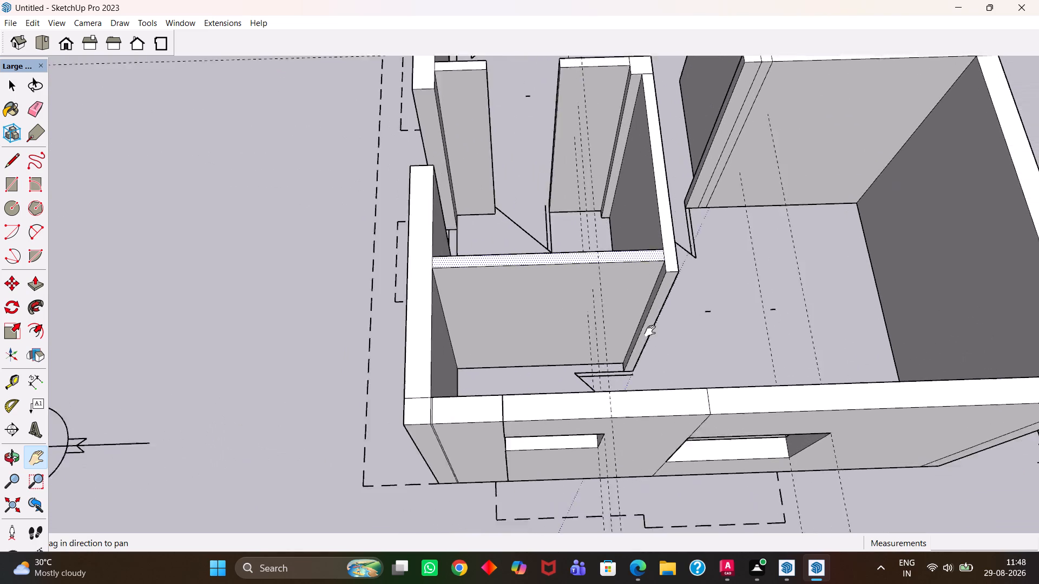
left_click_drag(650, 331, 590, 284)
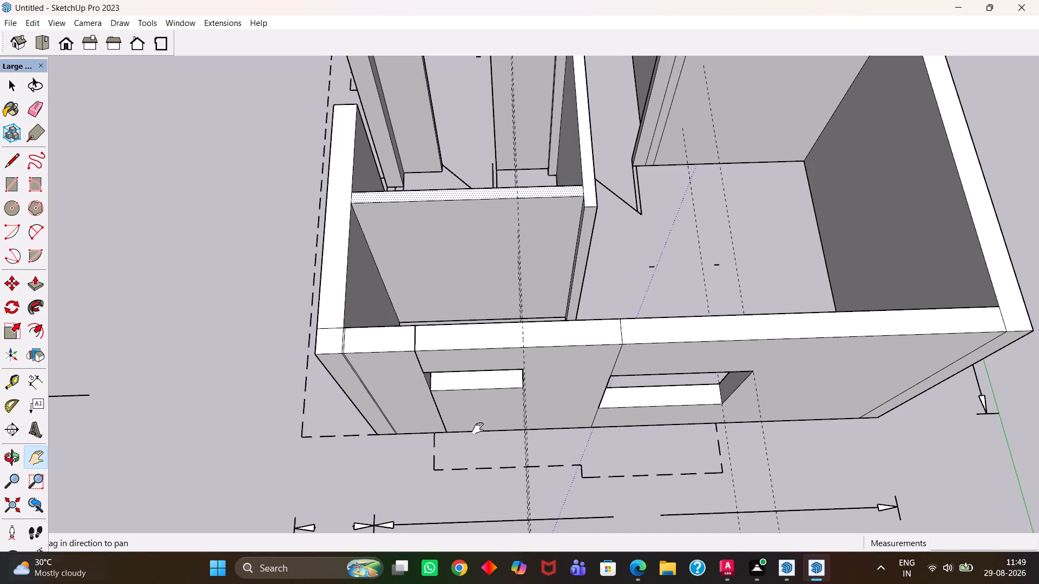
key("h")
Extend the narrow wall strip at the small room's column 4 1/2" over the unraised square beside the door opening.
scroll(614, 362, "down", 8)
middle_click_drag(602, 382, 570, 350)
scroll(570, 350, "up", 2)
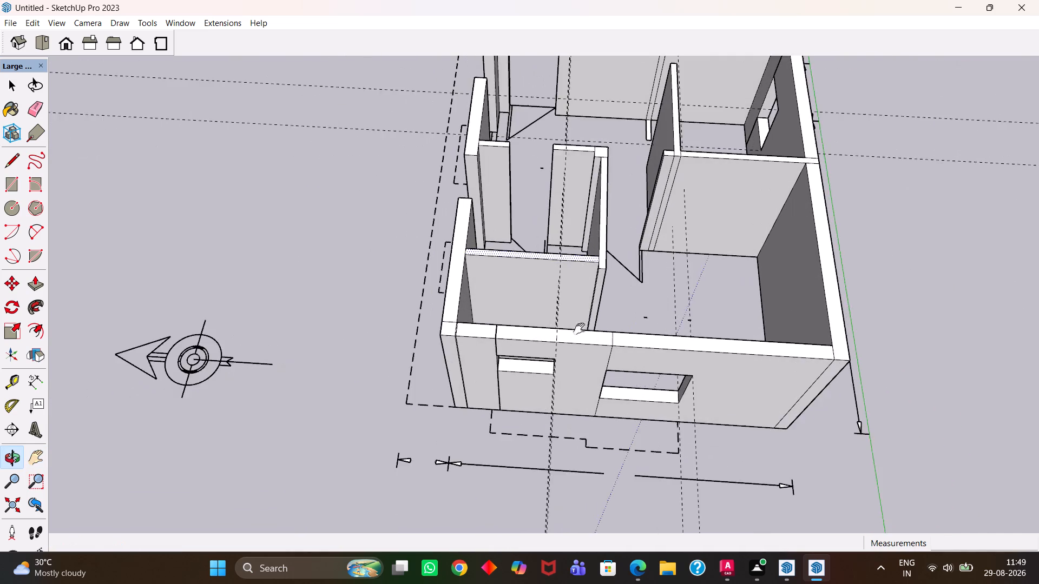
left_click_drag(580, 281, 574, 353)
scroll(649, 331, "up", 8)
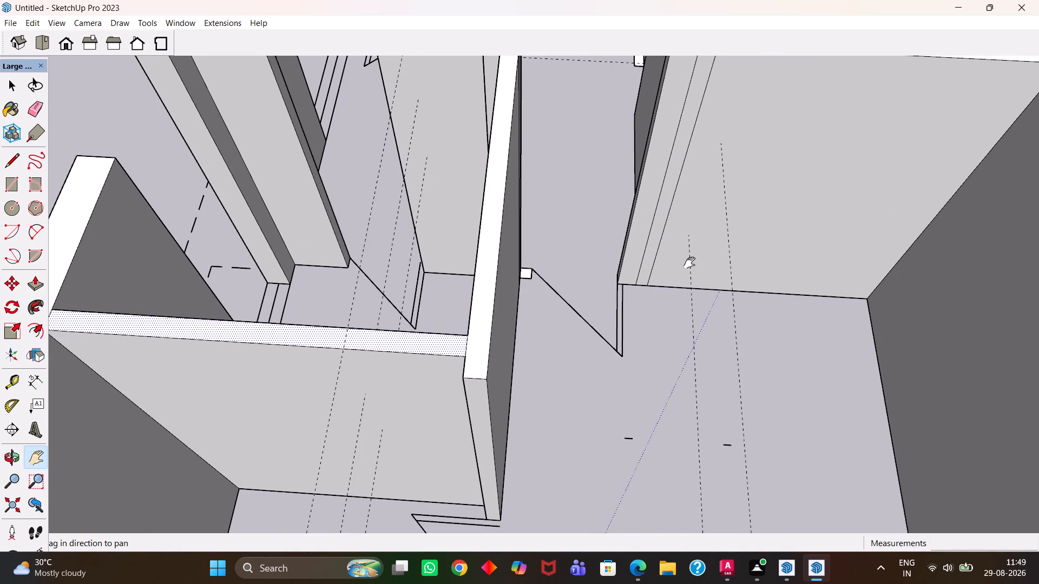
left_click_drag(689, 263, 663, 385)
middle_click_drag(694, 391, 490, 377)
middle_click(491, 384)
scroll(446, 329, "up", 7)
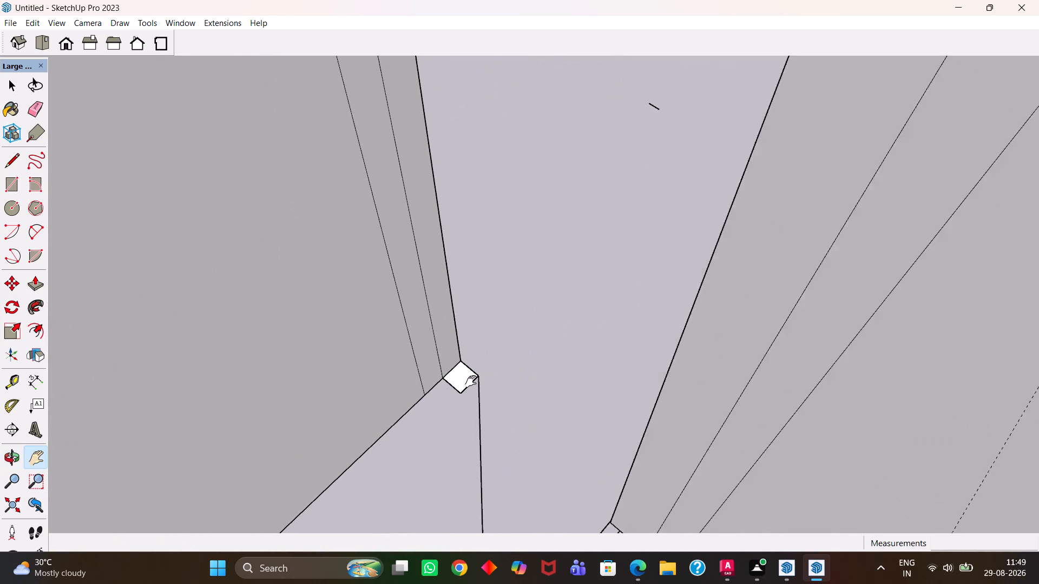
scroll(471, 381, "up", 4)
key("space")
left_click(448, 351)
scroll(449, 350, "up", 2)
key("p")
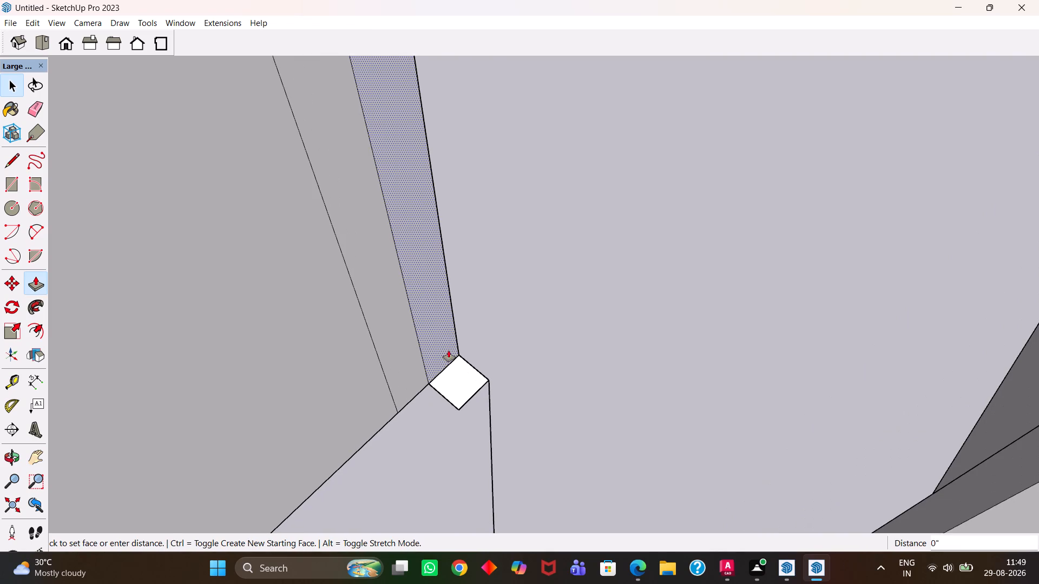
left_click(449, 350)
left_click(457, 410)
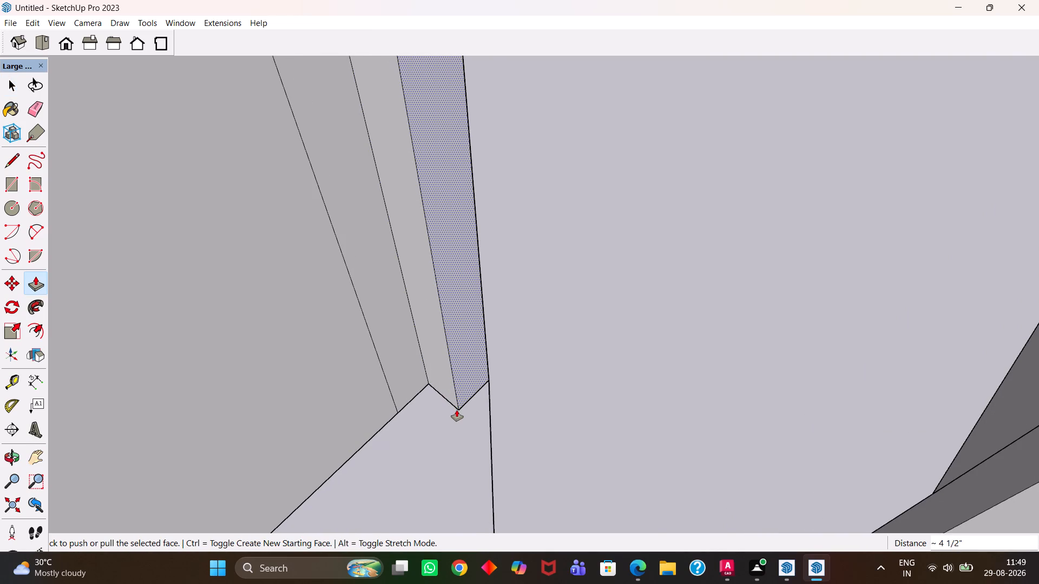
Examine the whole wall model from above for floor plan strips that are still unraised.
key("h")
scroll(457, 410, "down", 17)
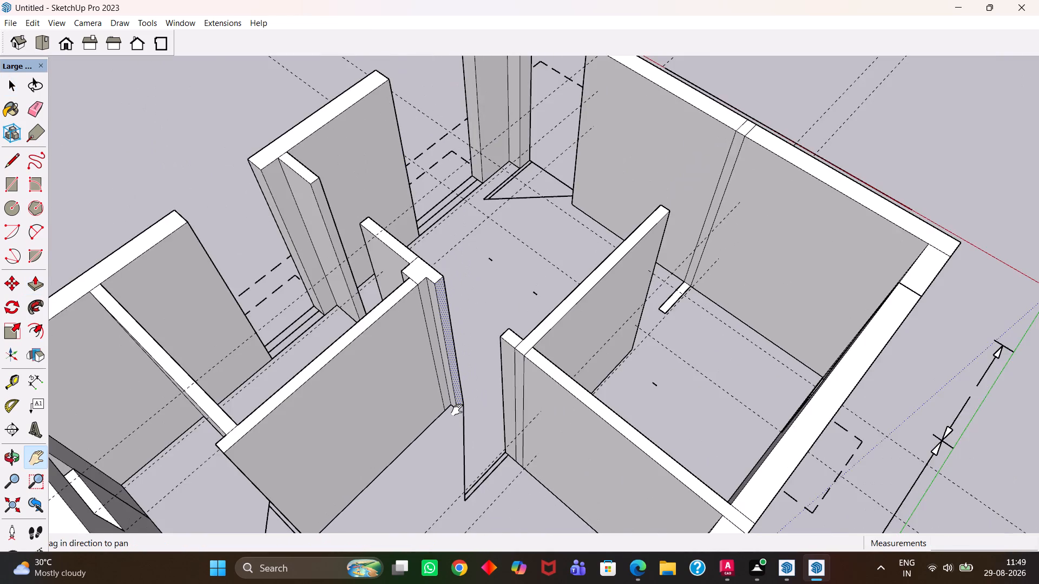
scroll(457, 410, "down", 14)
middle_click_drag(514, 354, 443, 371)
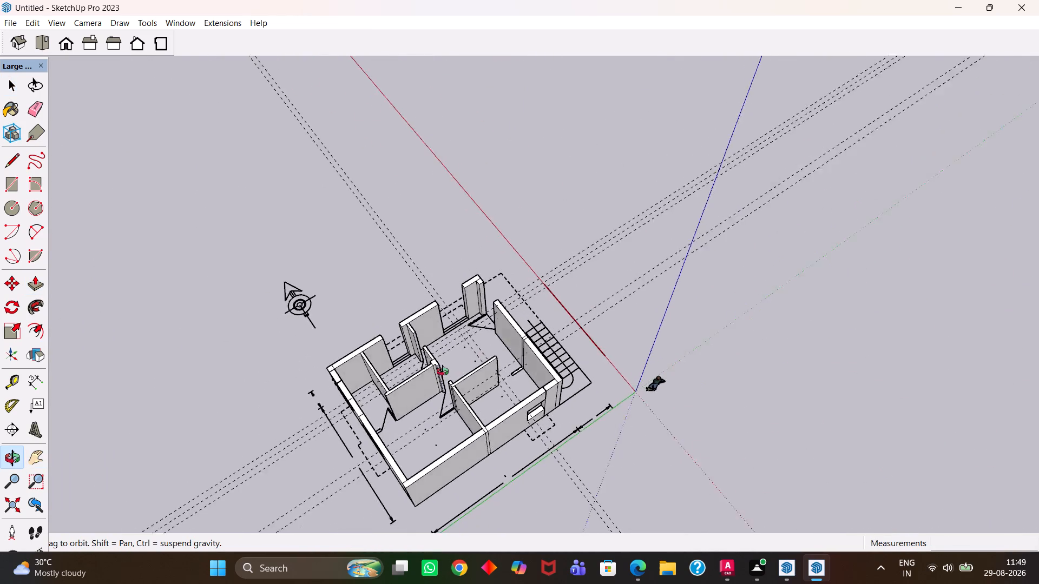
middle_click_drag(443, 371, 409, 386)
middle_click_drag(410, 384, 418, 379)
scroll(421, 377, "up", 3)
scroll(475, 331, "up", 4)
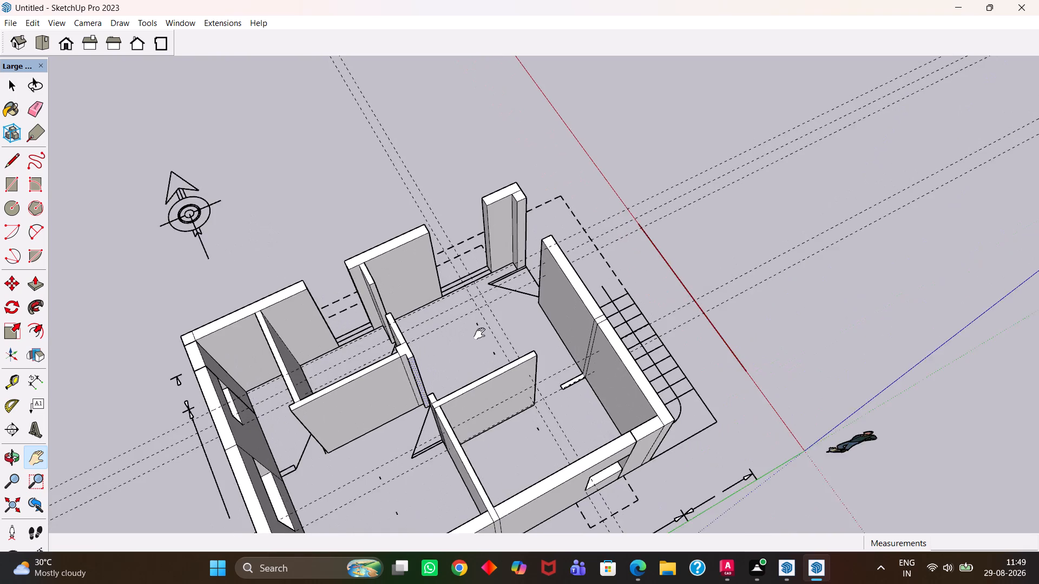
left_click_drag(481, 334, 502, 295)
middle_click_drag(470, 369, 423, 376)
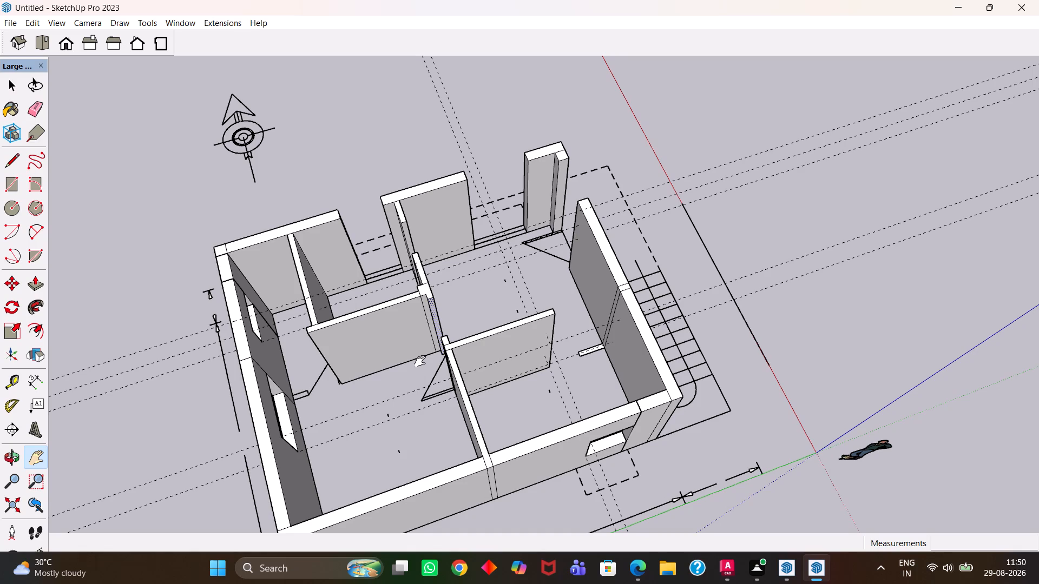
Extend the narrow strip on the stair-side wall's inner face 2' over the short unraised partition strip.
key("h")
scroll(420, 361, "down", 5)
scroll(441, 268, "up", 5)
scroll(555, 255, "up", 2)
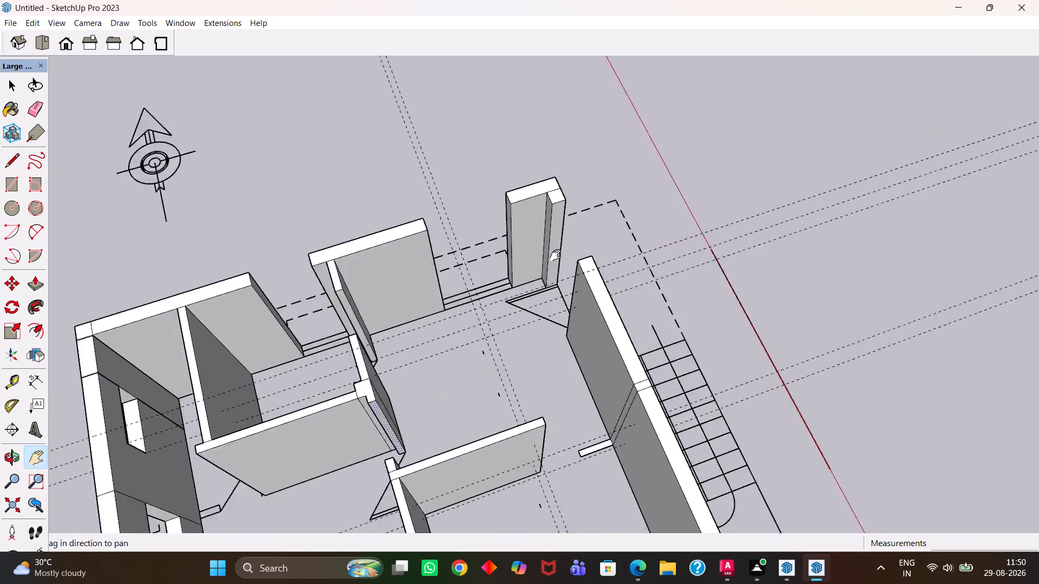
scroll(555, 255, "up", 9)
scroll(563, 280, "down", 11)
scroll(608, 437, "up", 6)
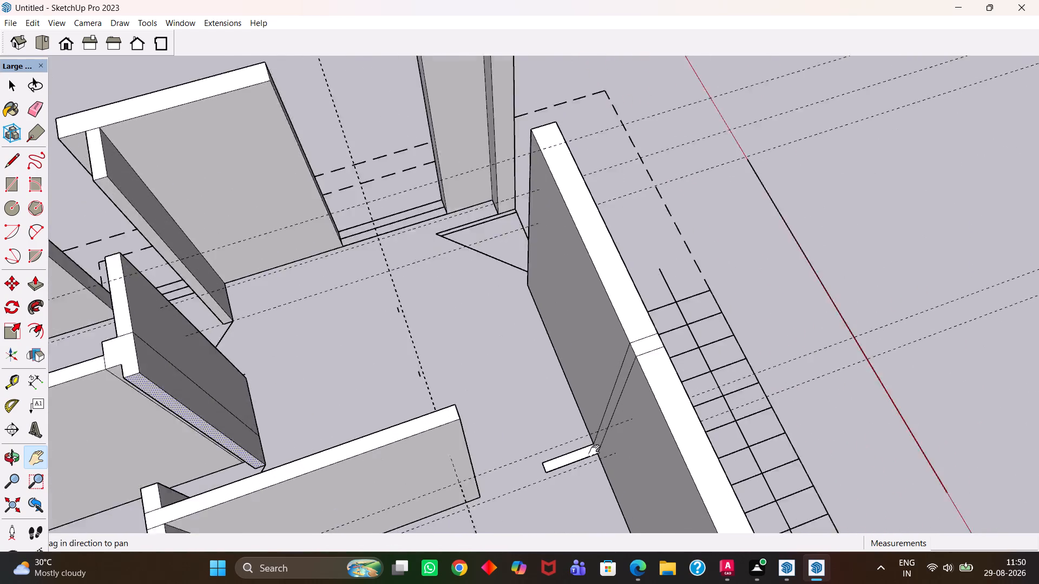
scroll(594, 450, "up", 10)
key("space")
left_click(608, 433)
key("p")
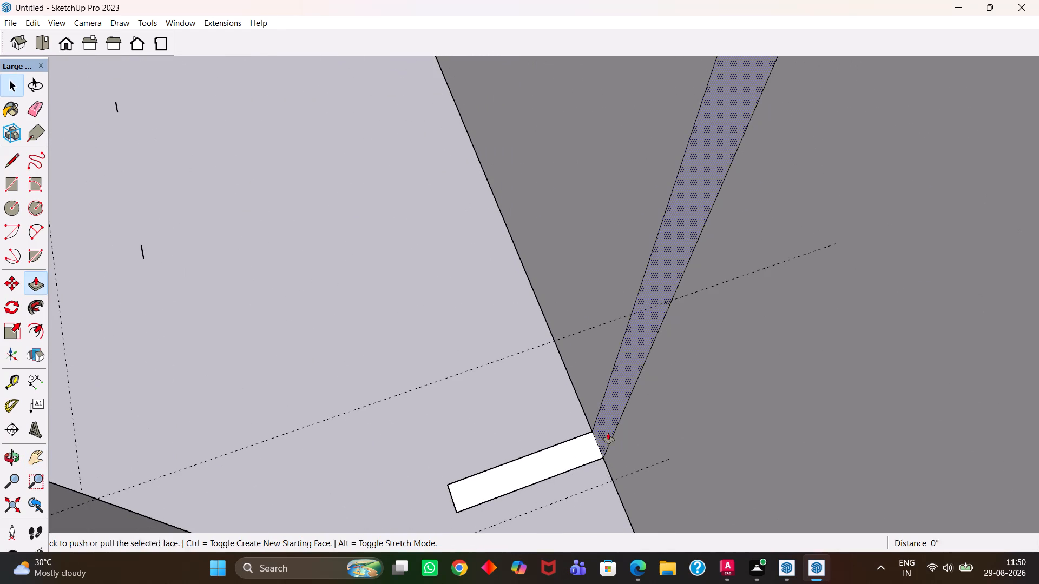
left_click(608, 433)
left_click(457, 513)
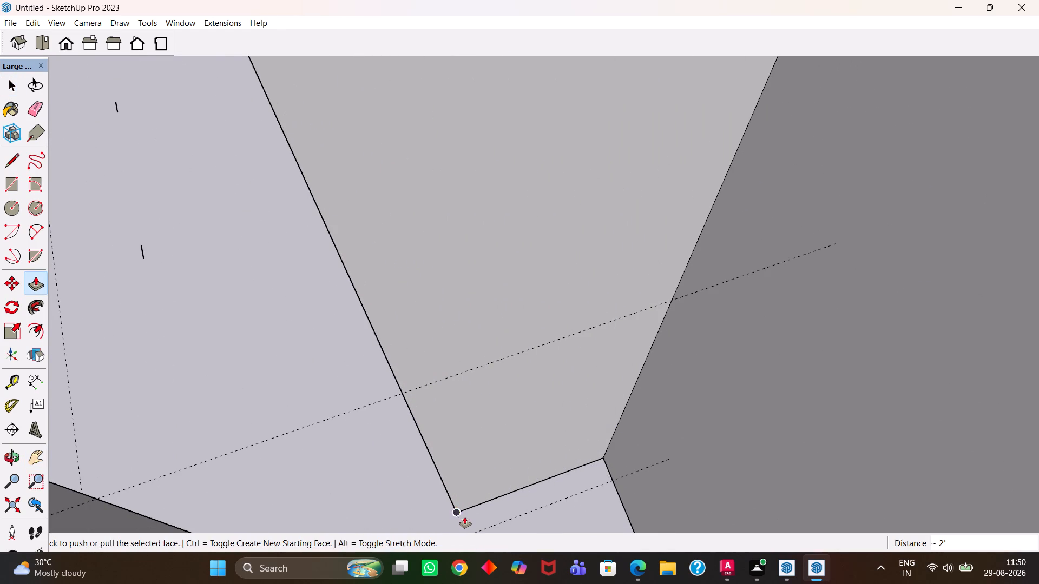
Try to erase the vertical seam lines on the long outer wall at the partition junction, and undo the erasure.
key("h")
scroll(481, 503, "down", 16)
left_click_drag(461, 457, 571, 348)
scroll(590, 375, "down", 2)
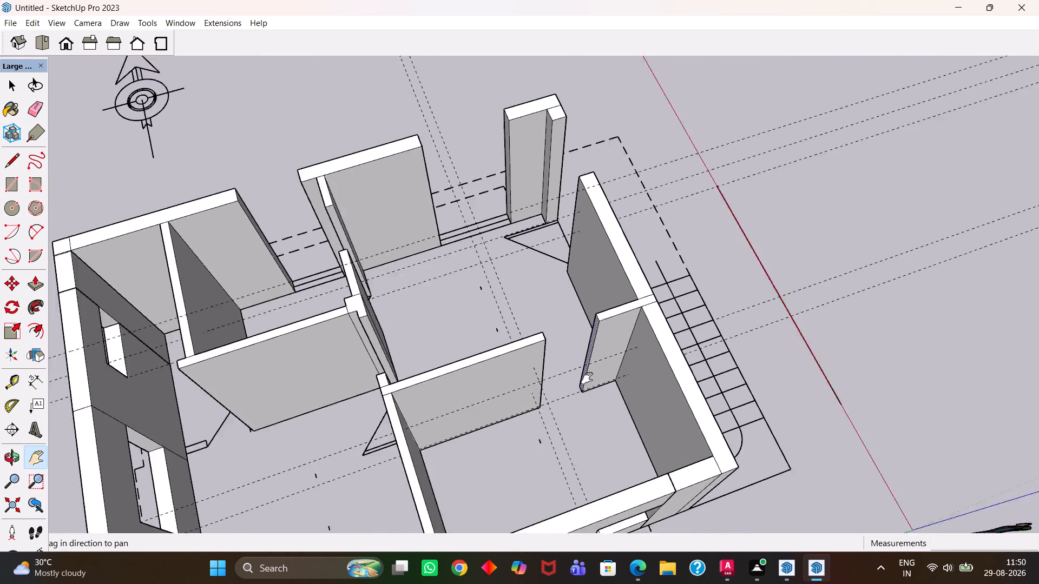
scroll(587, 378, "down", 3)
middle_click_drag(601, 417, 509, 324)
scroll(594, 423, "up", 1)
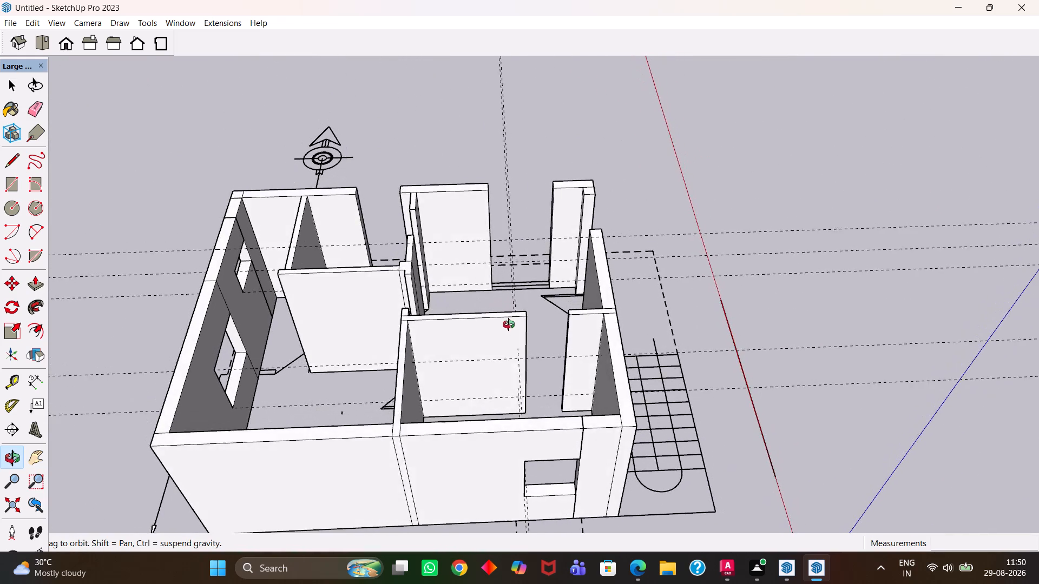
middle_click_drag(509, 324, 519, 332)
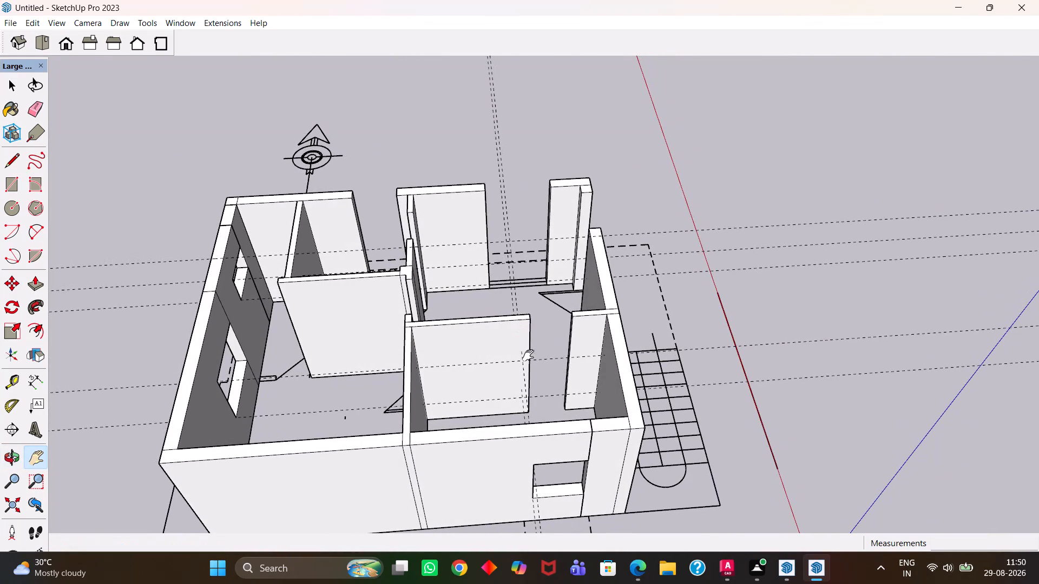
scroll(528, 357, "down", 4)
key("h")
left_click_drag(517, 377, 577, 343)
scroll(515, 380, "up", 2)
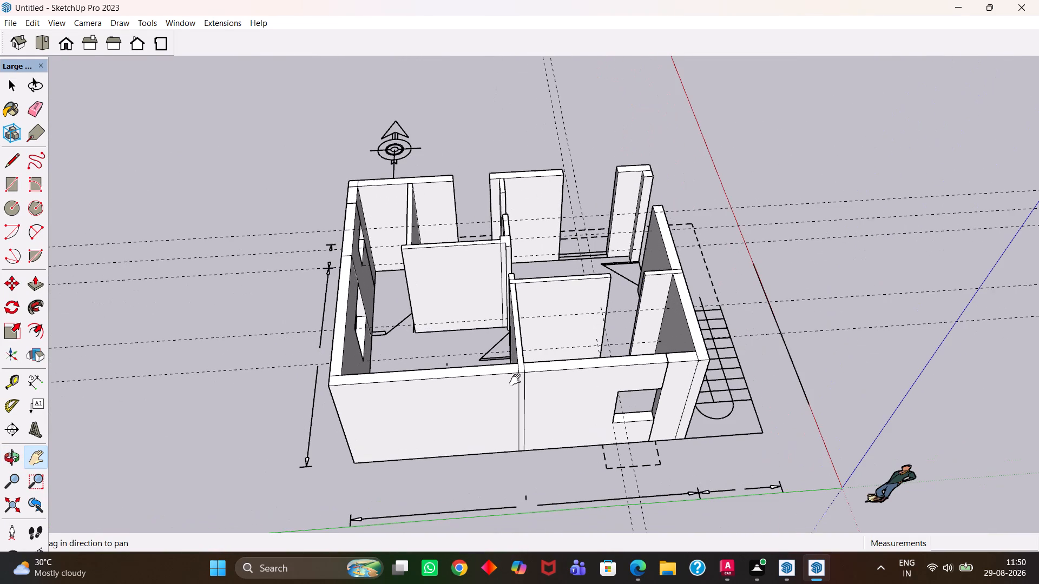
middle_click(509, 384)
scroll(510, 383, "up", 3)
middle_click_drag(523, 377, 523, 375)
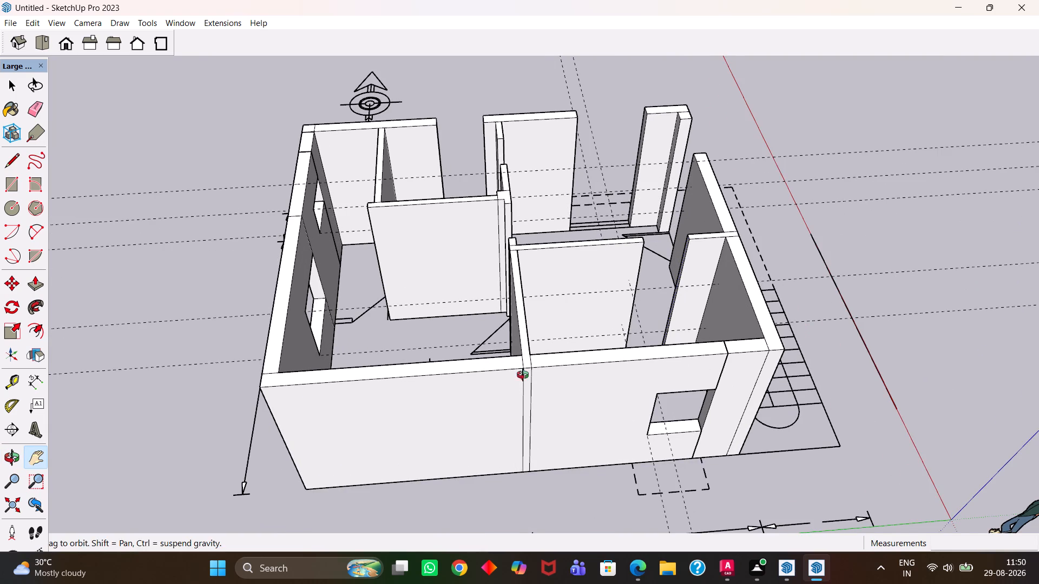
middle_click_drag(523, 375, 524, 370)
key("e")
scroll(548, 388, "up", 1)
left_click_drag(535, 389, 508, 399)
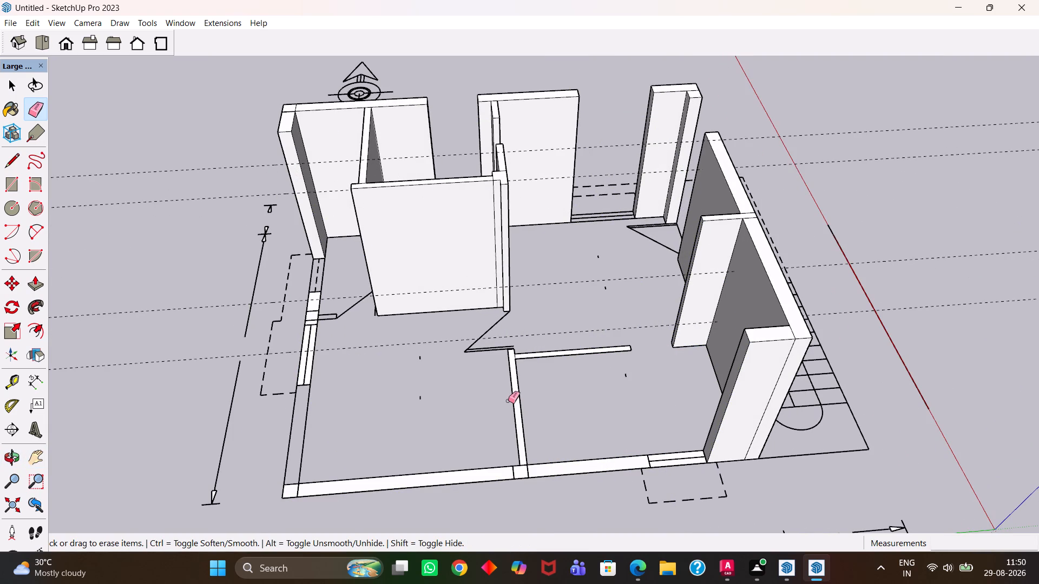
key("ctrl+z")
Within the wall group, erase the seam lines on the long outer wall's face and top at the partition junction.
scroll(536, 393, "up", 3)
key("space")
left_click(552, 379)
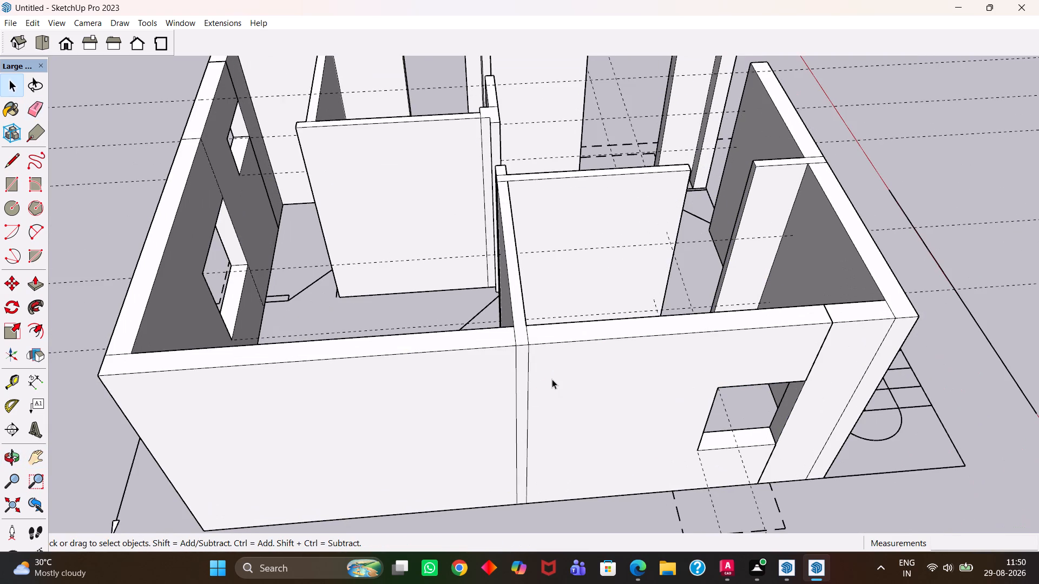
left_click(552, 379)
scroll(552, 379, "up", 2)
key("e")
left_click_drag(552, 379, 497, 396)
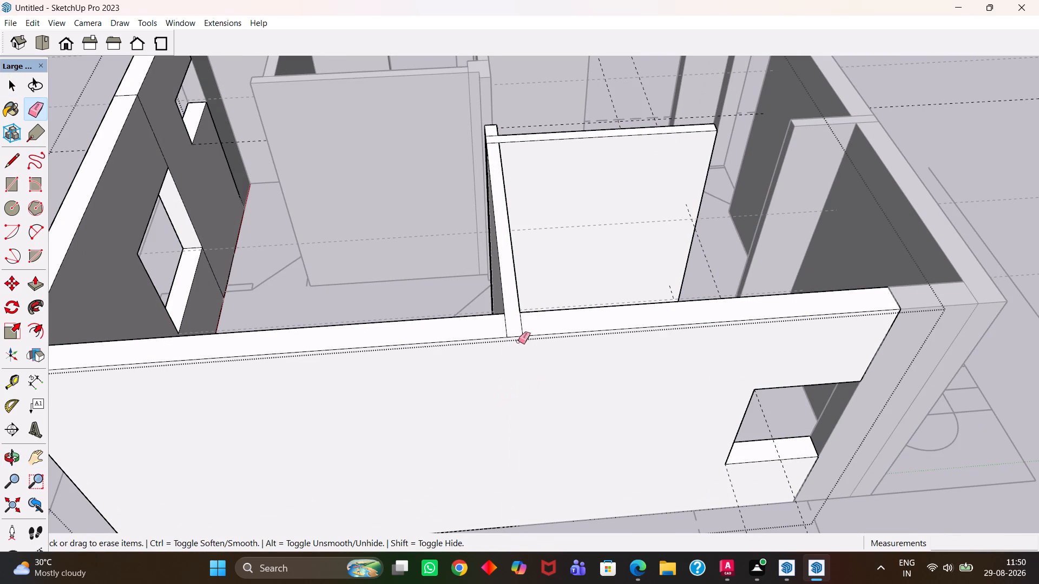
left_click_drag(524, 328, 499, 335)
scroll(508, 344, "down", 5)
key("h")
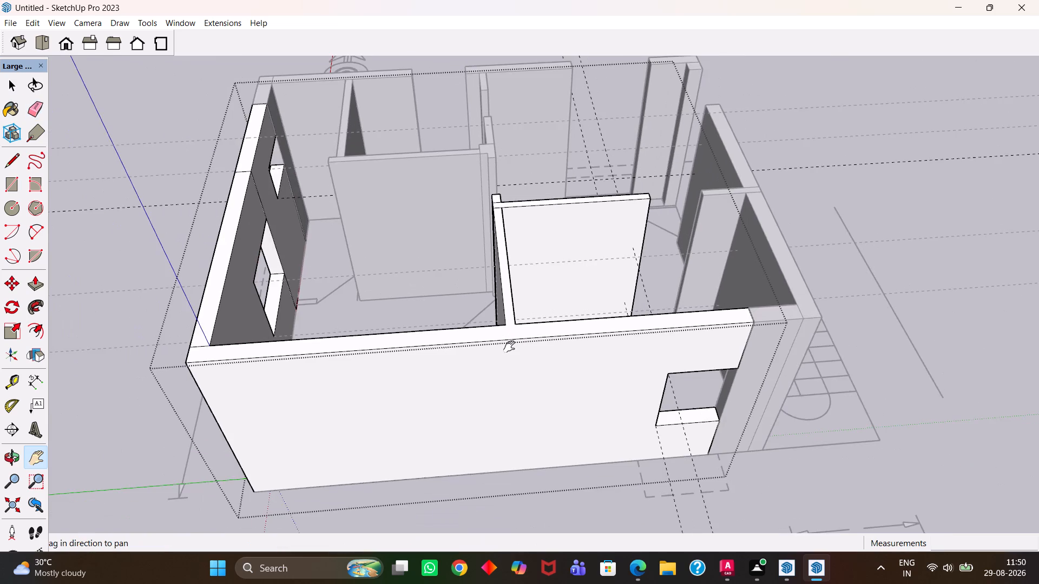
scroll(510, 348, "down", 7)
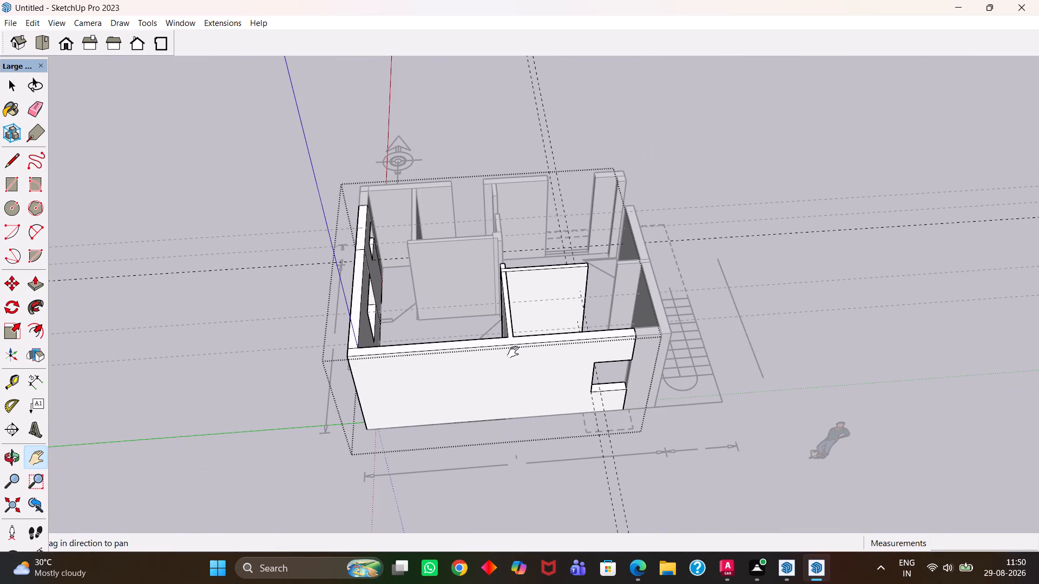
scroll(513, 349, "down", 2)
middle_click_drag(516, 353, 512, 391)
scroll(512, 391, "up", 2)
key("h")
left_click_drag(536, 356, 538, 393)
key("space")
double_click(716, 174)
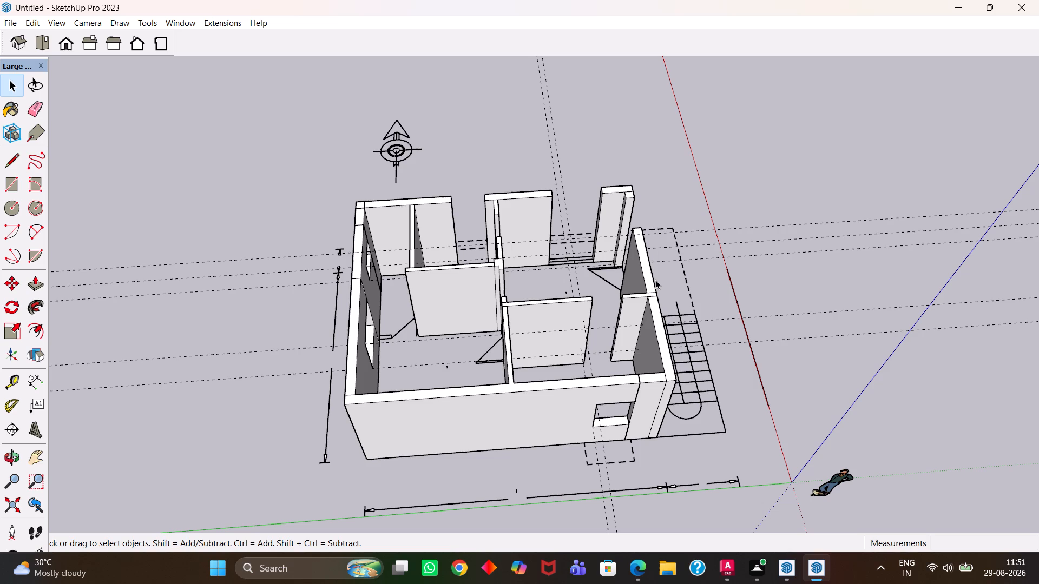
Examine the raised walls, partitions and openings of the model from above.
scroll(655, 280, "up", 1)
scroll(655, 280, "down", 3)
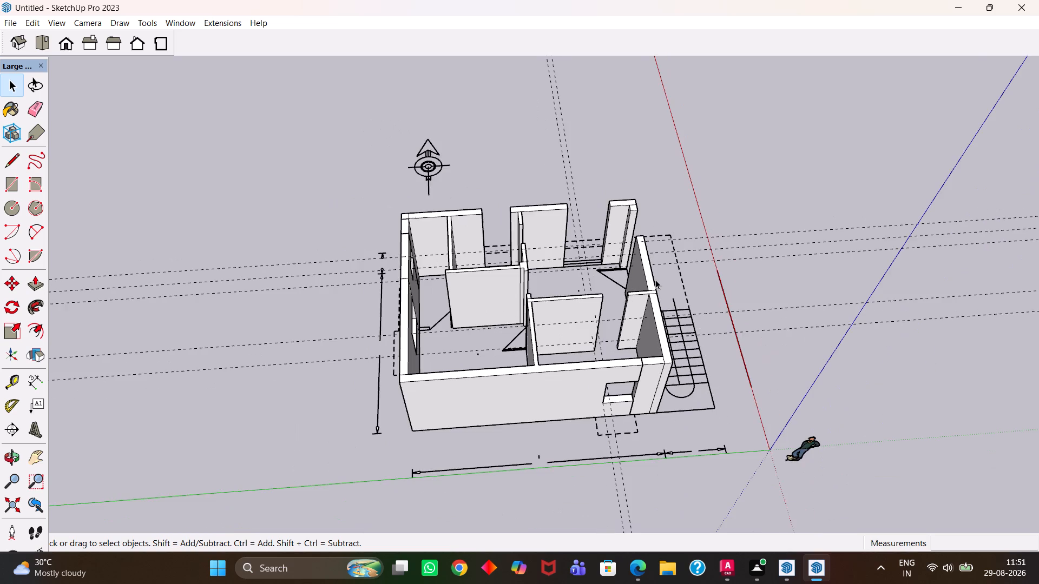
scroll(655, 280, "down", 3)
scroll(623, 243, "up", 5)
scroll(589, 293, "up", 2)
middle_click_drag(586, 333, 579, 360)
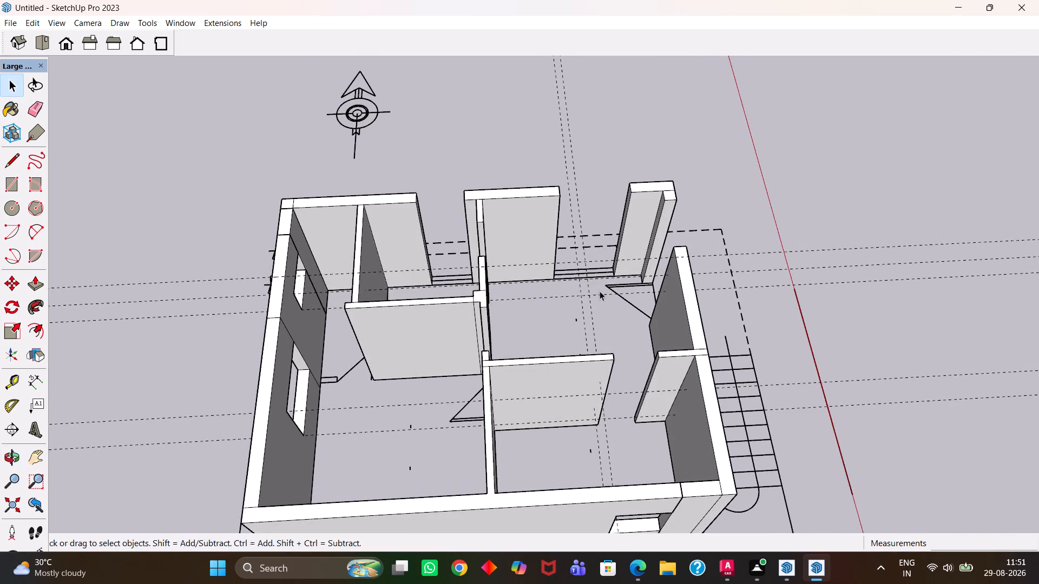
middle_click_drag(600, 291, 604, 333)
scroll(604, 333, "up", 1)
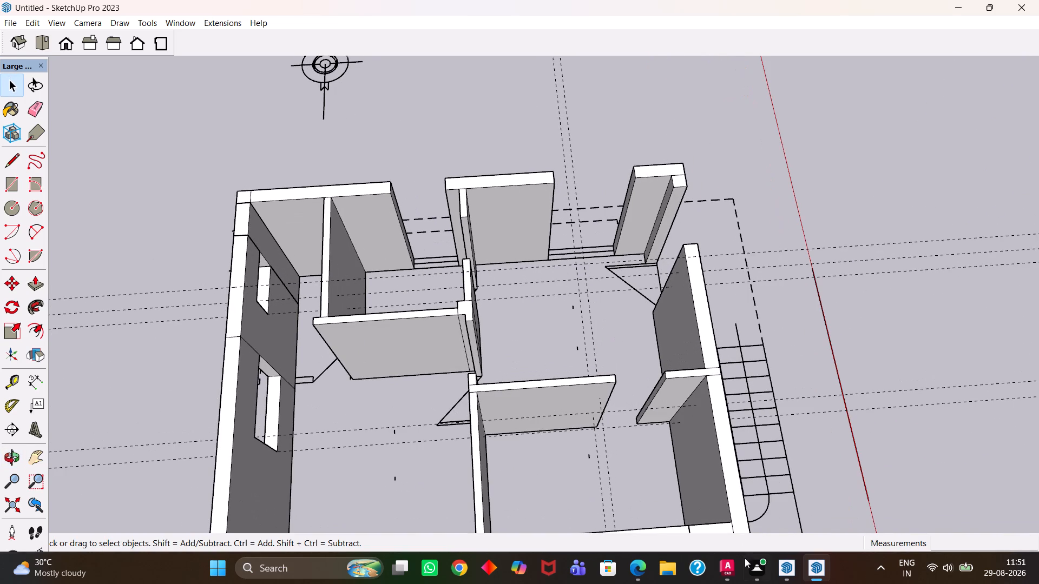
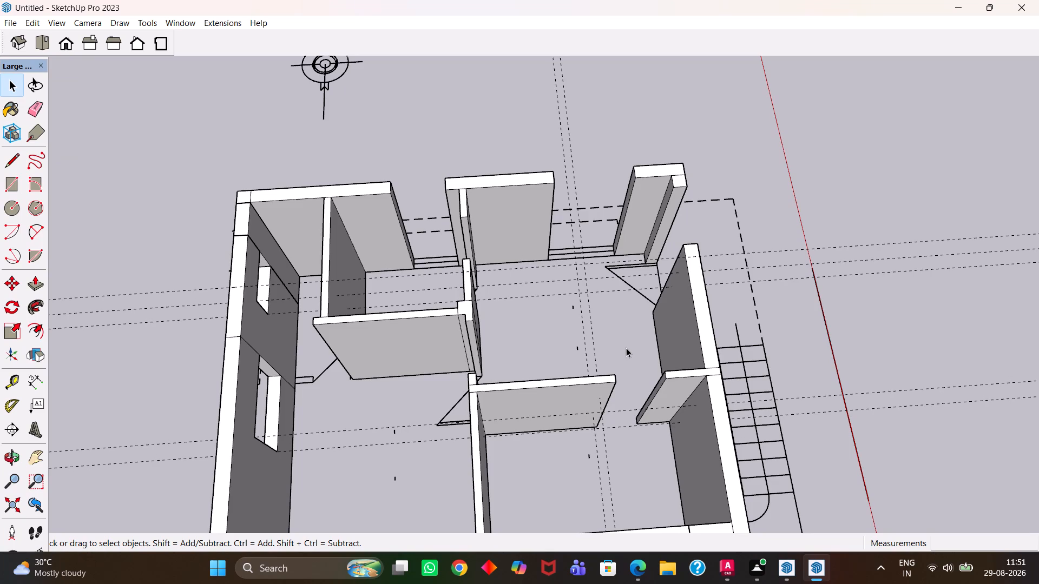
Place a guide 3' below the top edge of the short corner wall's end face, beside the entrance door opening.
scroll(626, 348, "up", 1)
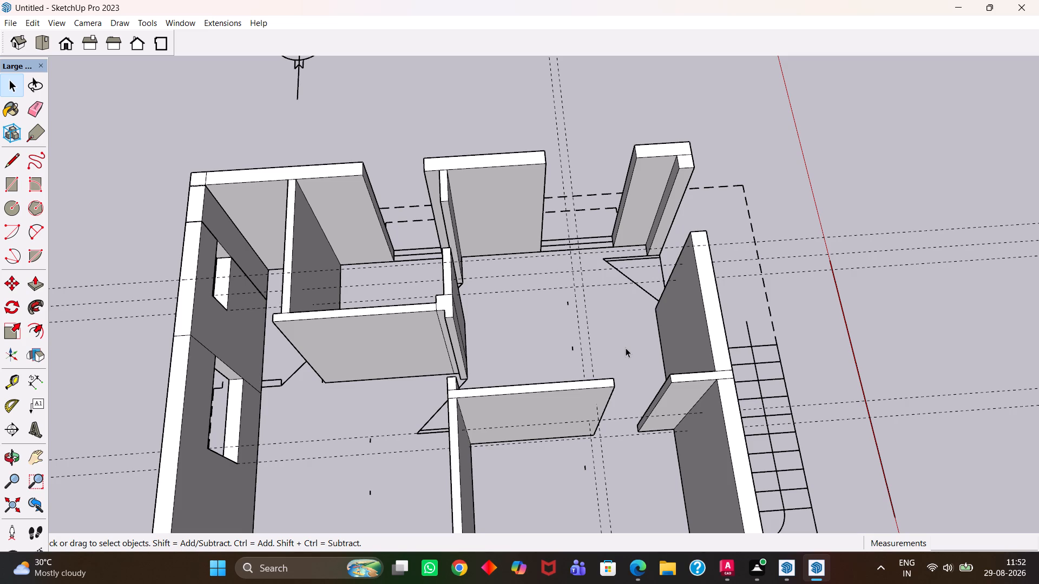
scroll(600, 364, "up", 4)
scroll(600, 364, "down", 5)
key("h")
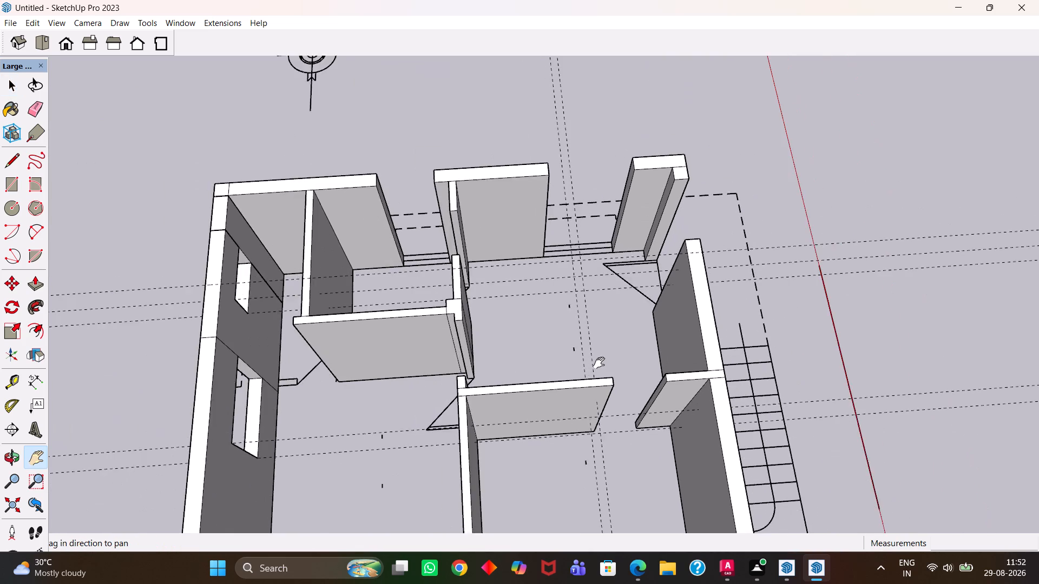
scroll(599, 362, "down", 4)
left_click_drag(629, 269, 613, 348)
scroll(621, 348, "up", 10)
middle_click_drag(614, 364, 697, 330)
scroll(614, 364, "up", 2)
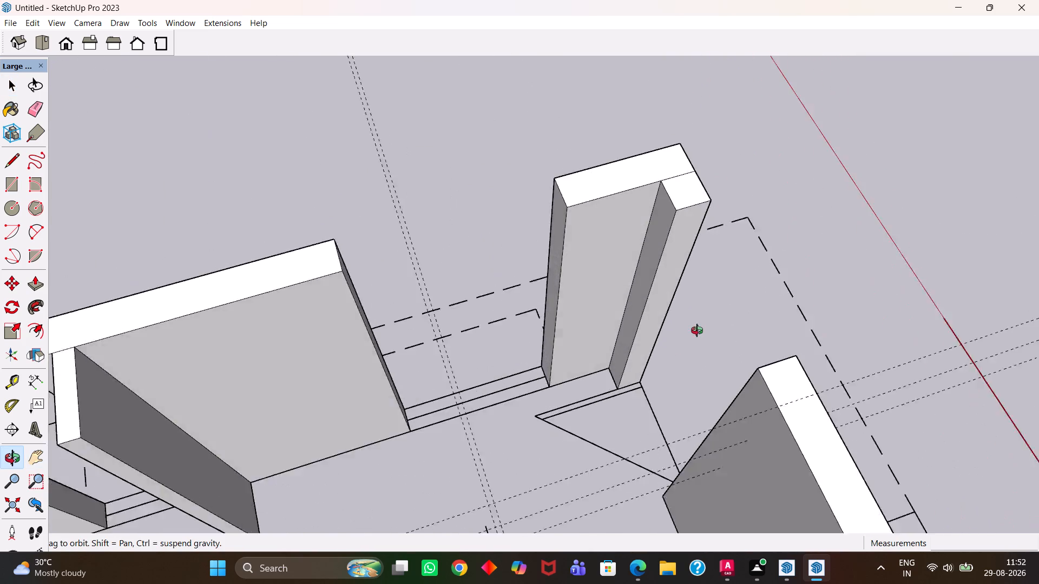
middle_click_drag(697, 330, 622, 366)
left_click_drag(649, 307, 646, 381)
middle_click_drag(660, 379, 650, 357)
scroll(650, 357, "up", 2)
key("t")
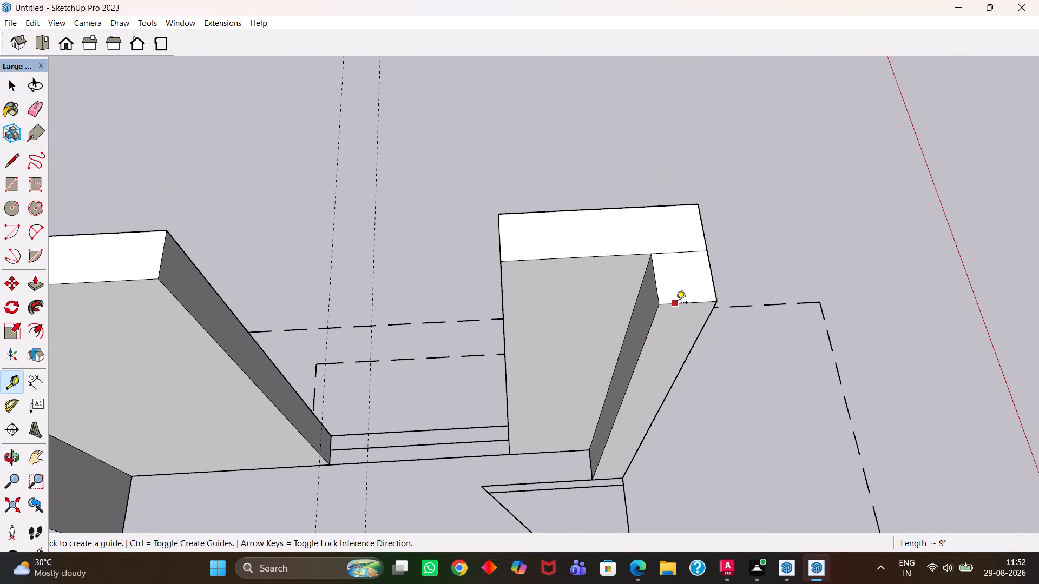
left_click(676, 303)
key("3")
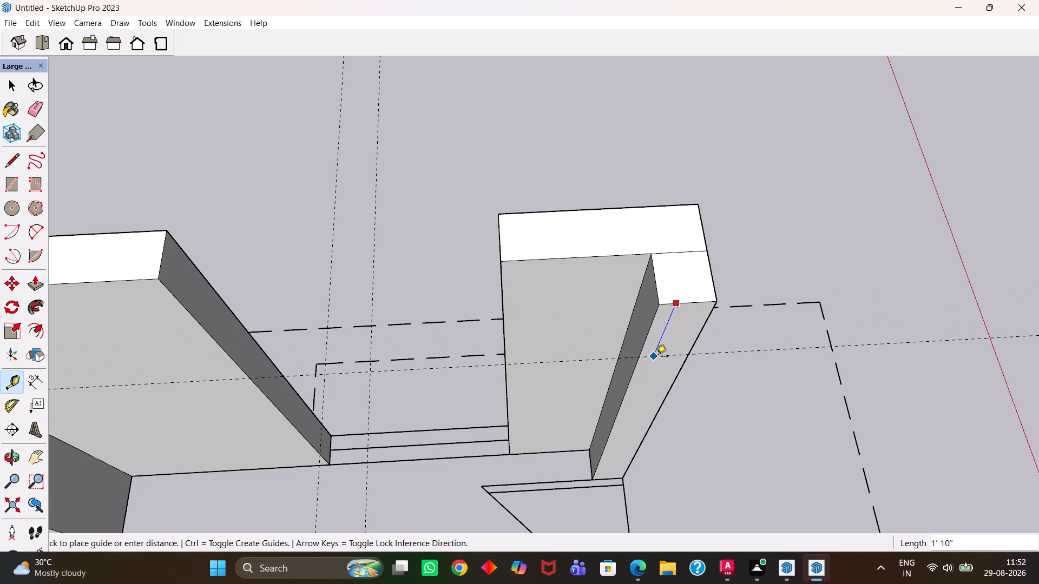
key("apostrophe")
key("Return")
Draw a line along the guide across the short corner wall's end face to split it.
middle_click_drag(656, 368, 658, 348)
scroll(658, 352, "up", 3)
key("h")
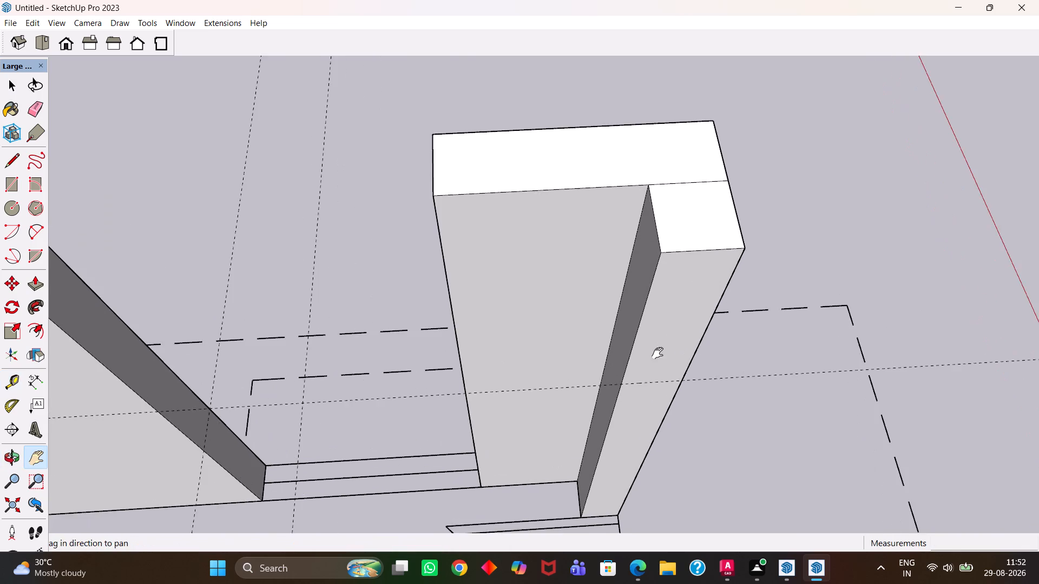
left_click_drag(659, 365, 672, 333)
key("space")
left_click(672, 330)
scroll(669, 341, "up", 3)
key("l")
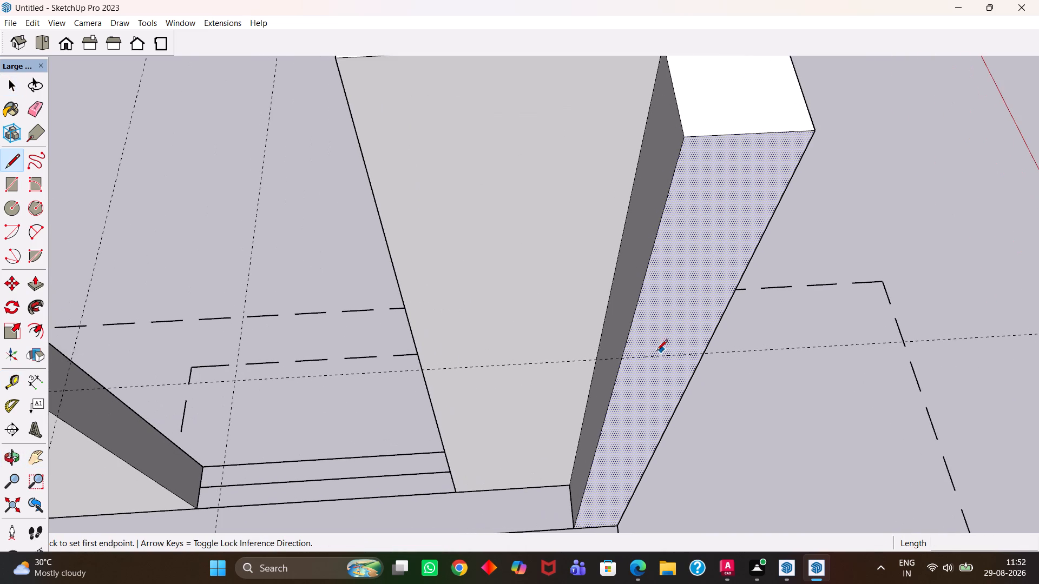
left_click(622, 359)
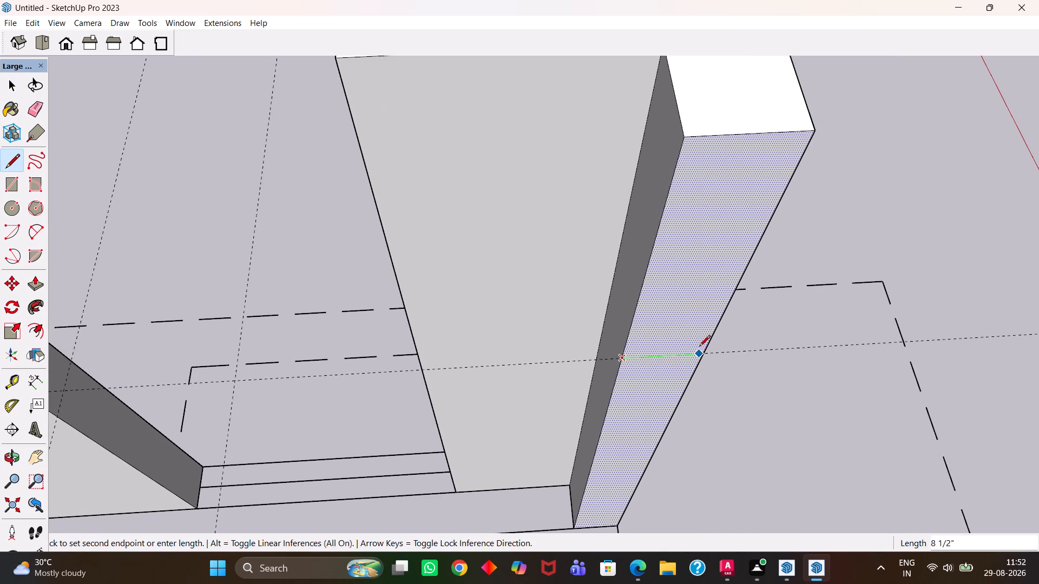
left_click(705, 348)
Extrude the upper part of that end face about 3' 6" over the door opening to meet the stair-side wall.
scroll(705, 348, "down", 5)
key("space")
left_click(709, 311)
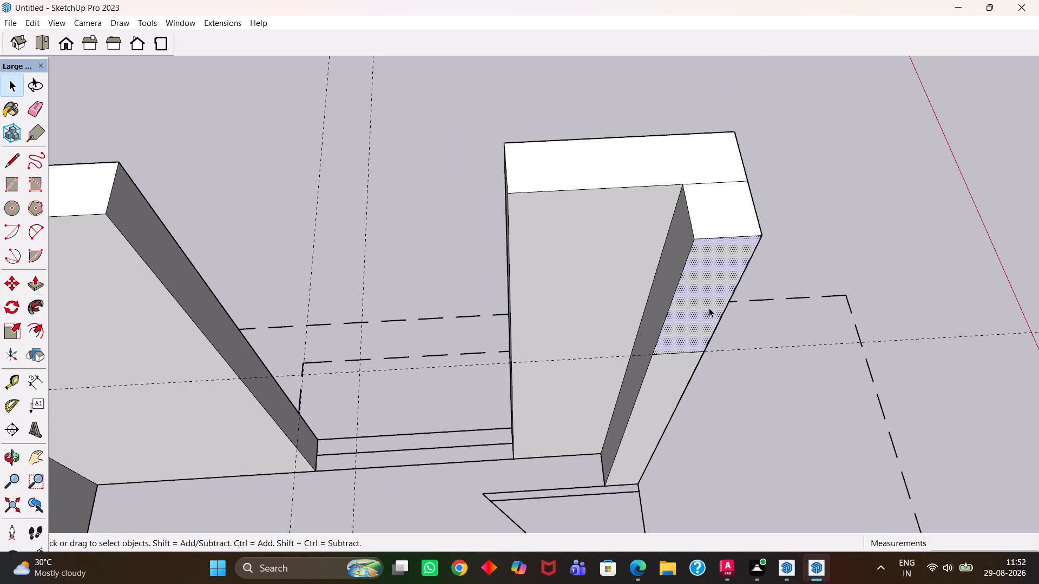
key("p")
left_click(709, 308)
scroll(689, 359, "down", 5)
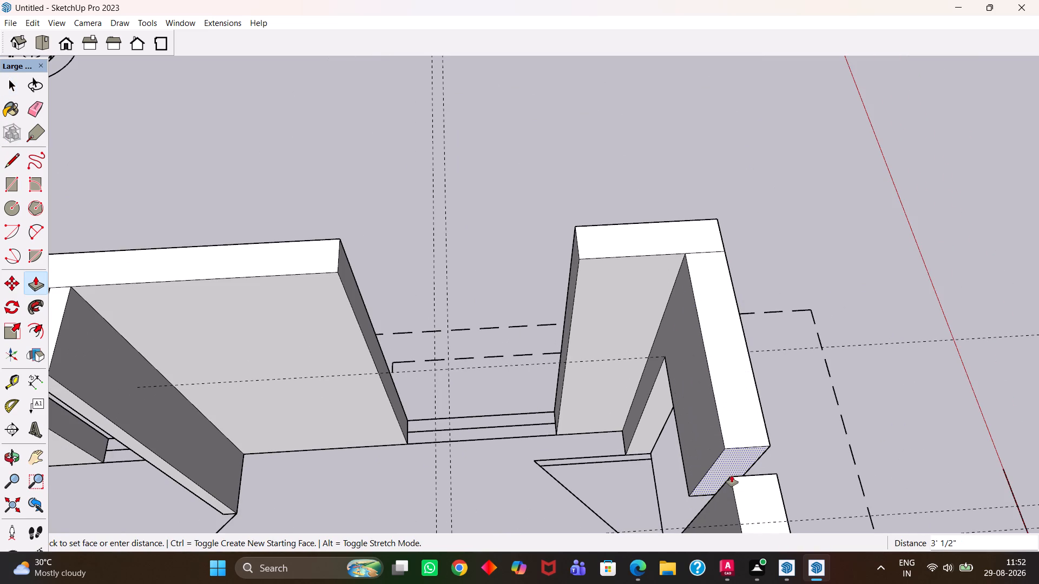
left_click(744, 476)
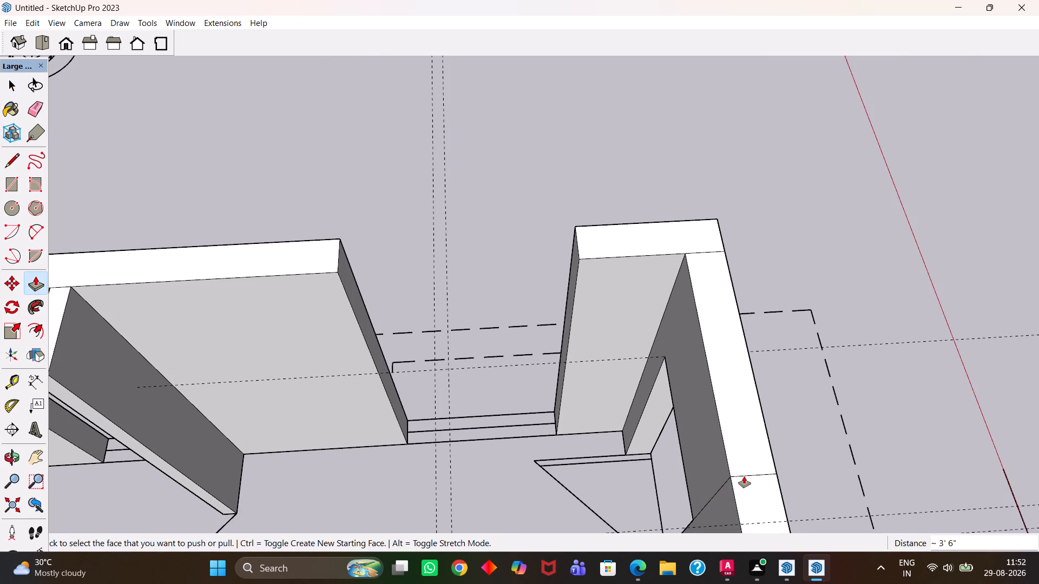
Examine the new door header, the outer walls and the remaining openings from several sides.
key("h")
scroll(694, 373, "down", 5)
scroll(645, 356, "down", 5)
middle_click_drag(594, 364, 458, 327)
scroll(540, 391, "up", 7)
middle_click_drag(509, 394, 686, 399)
scroll(509, 396, "up", 2)
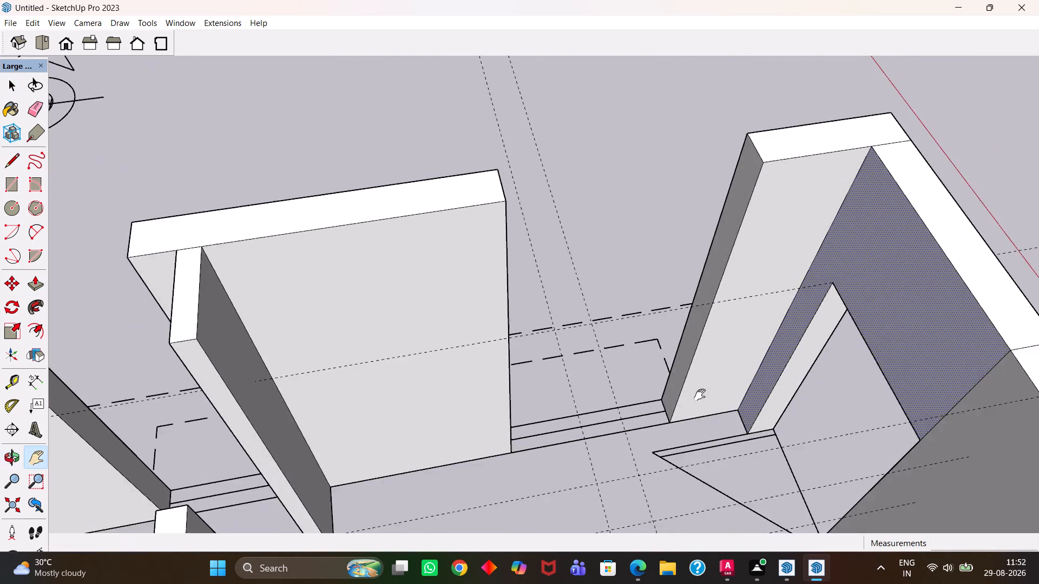
scroll(700, 395, "up", 1)
left_click_drag(705, 385, 500, 357)
middle_click_drag(557, 411, 793, 372)
middle_click_drag(461, 359, 791, 323)
scroll(648, 366, "up", 1)
scroll(536, 383, "down", 4)
scroll(541, 454, "up", 1)
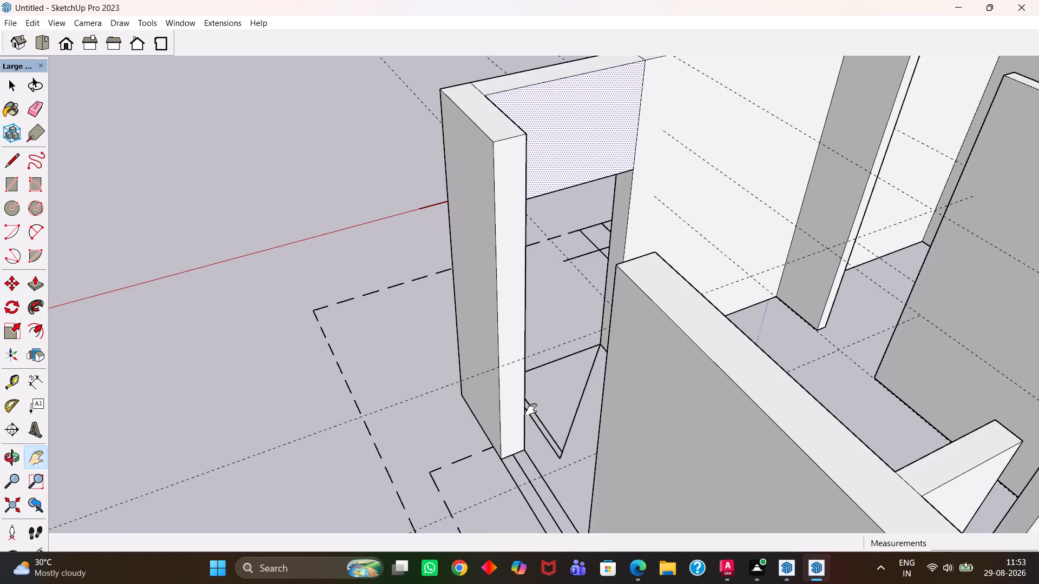
scroll(531, 409, "down", 5)
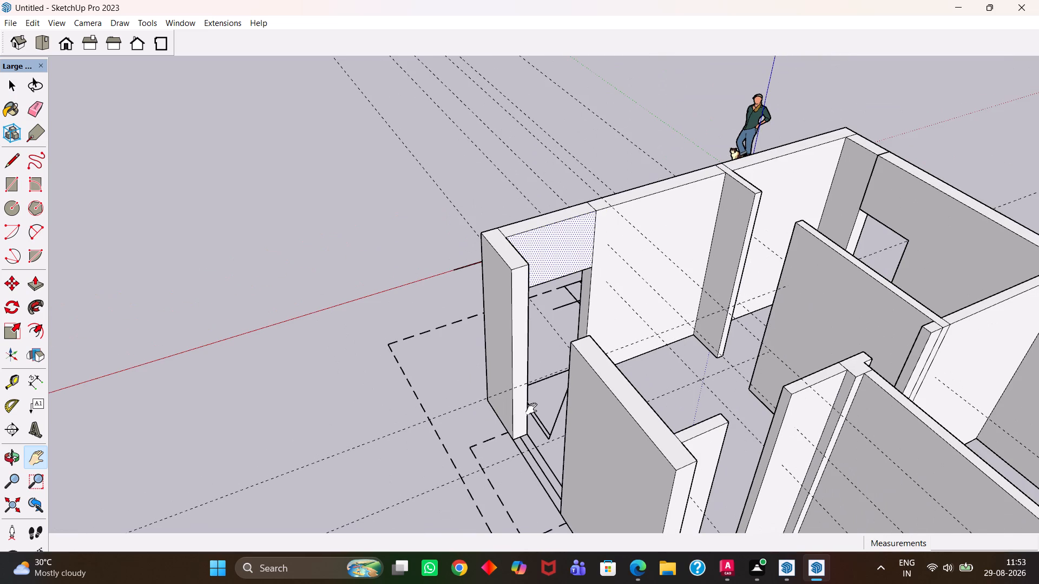
scroll(531, 409, "down", 2)
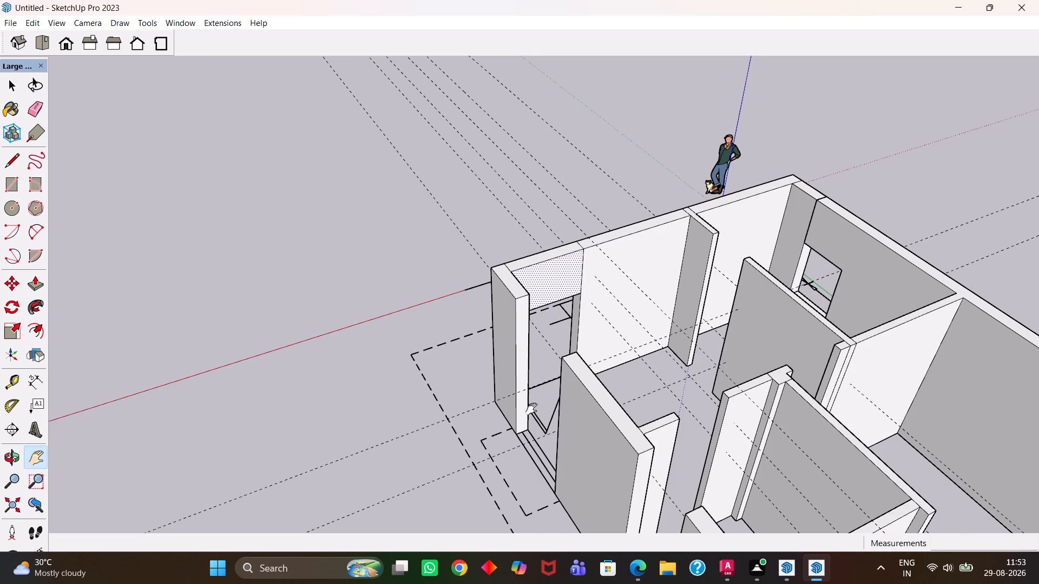
scroll(531, 409, "down", 3)
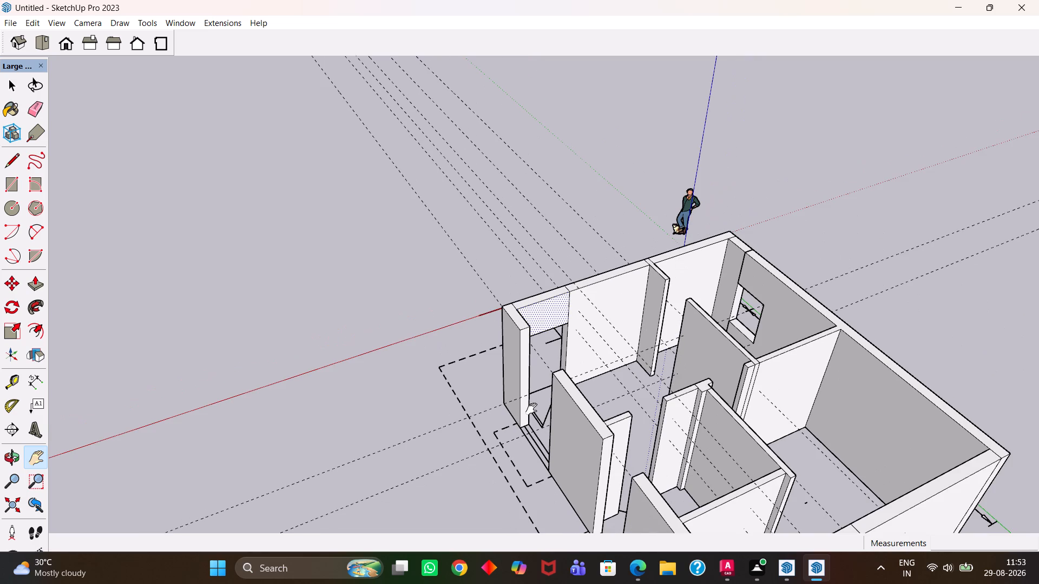
key("h")
left_click_drag(625, 443, 513, 370)
middle_click_drag(478, 398, 693, 387)
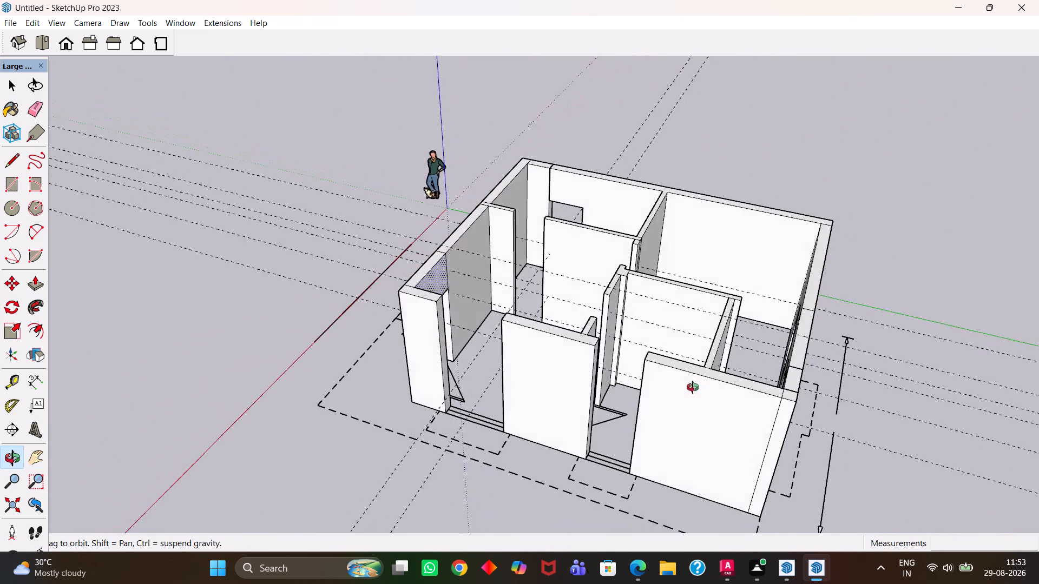
middle_click_drag(693, 387, 699, 388)
scroll(761, 395, "up", 4)
middle_click_drag(613, 397, 547, 377)
middle_click_drag(772, 373, 623, 376)
left_click_drag(784, 424, 698, 375)
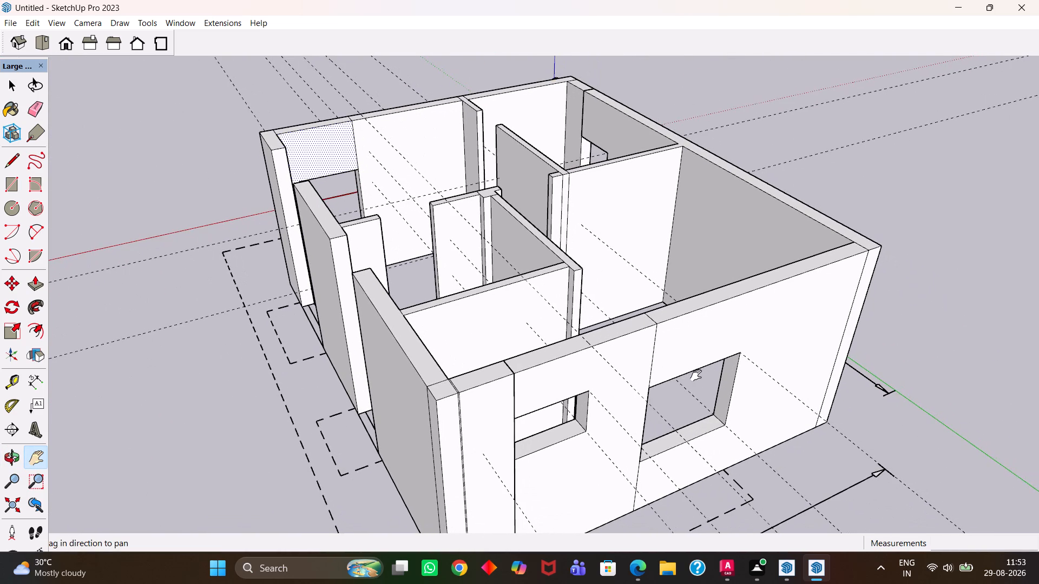
scroll(673, 391, "up", 2)
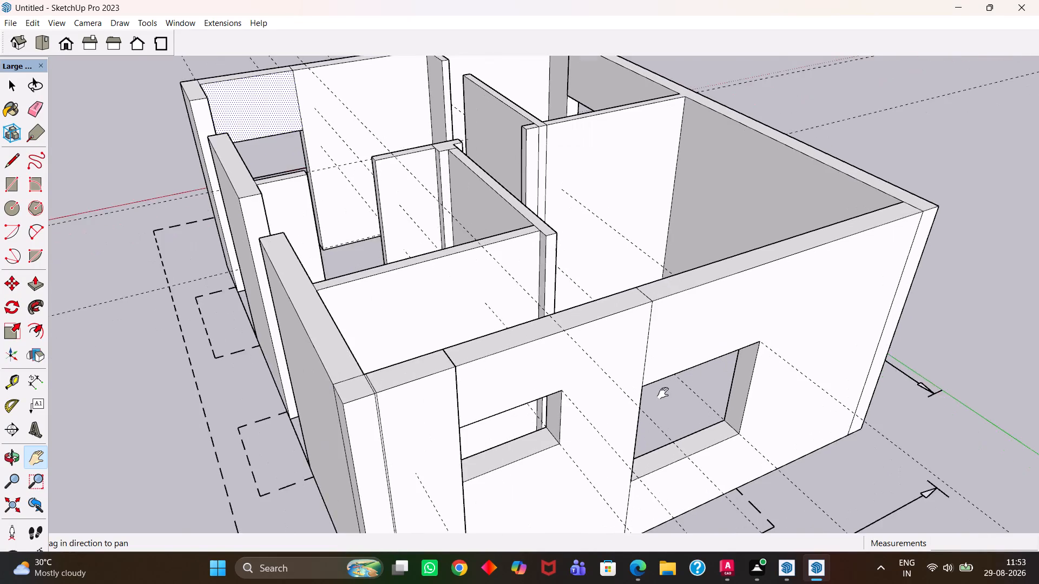
scroll(663, 393, "up", 1)
middle_click_drag(521, 393, 607, 387)
scroll(607, 387, "up", 1)
middle_click_drag(606, 387, 599, 394)
left_click_drag(461, 424, 581, 254)
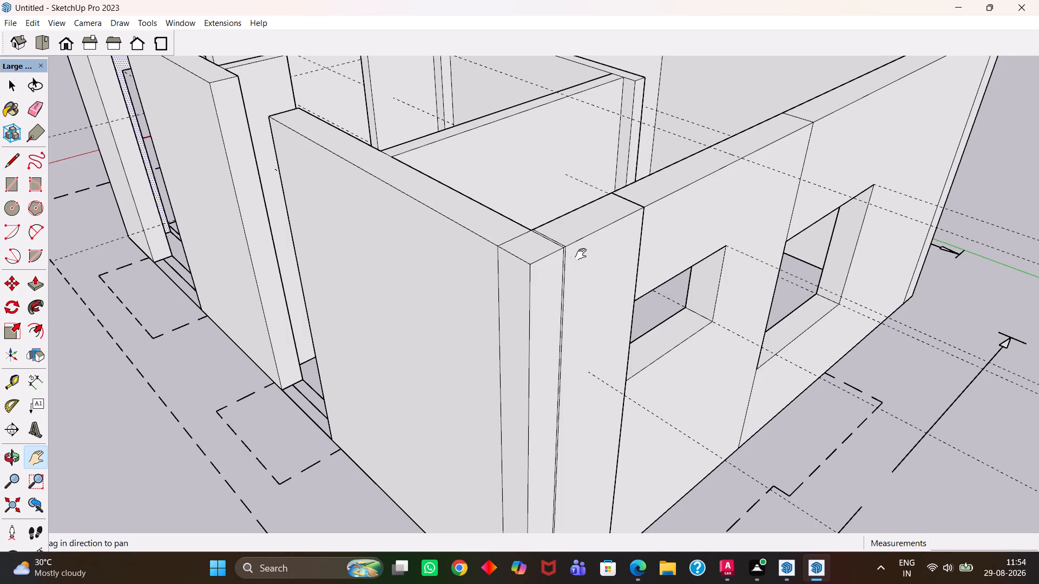
scroll(539, 272, "up", 3)
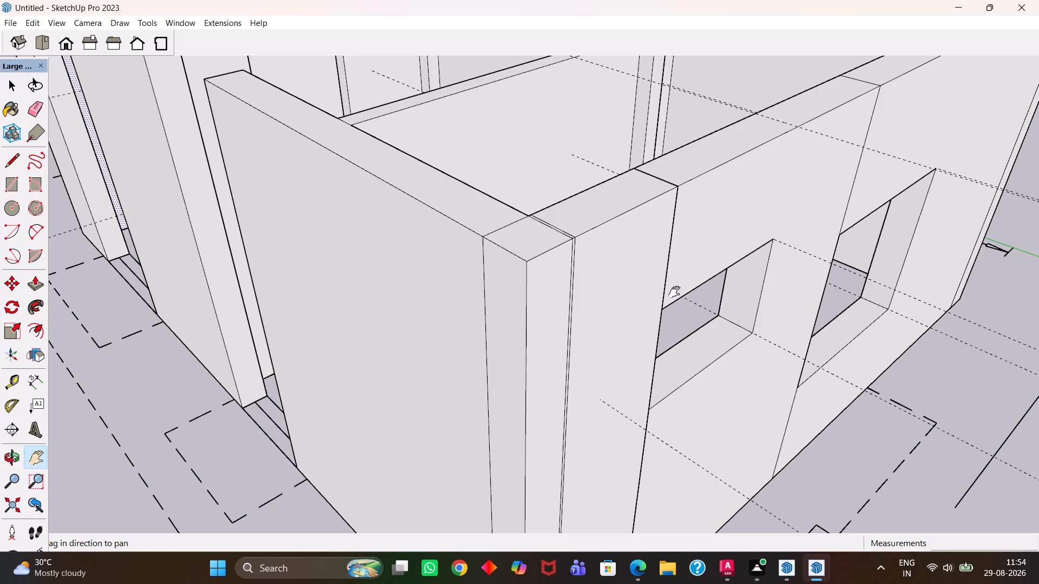
scroll(667, 290, "down", 2)
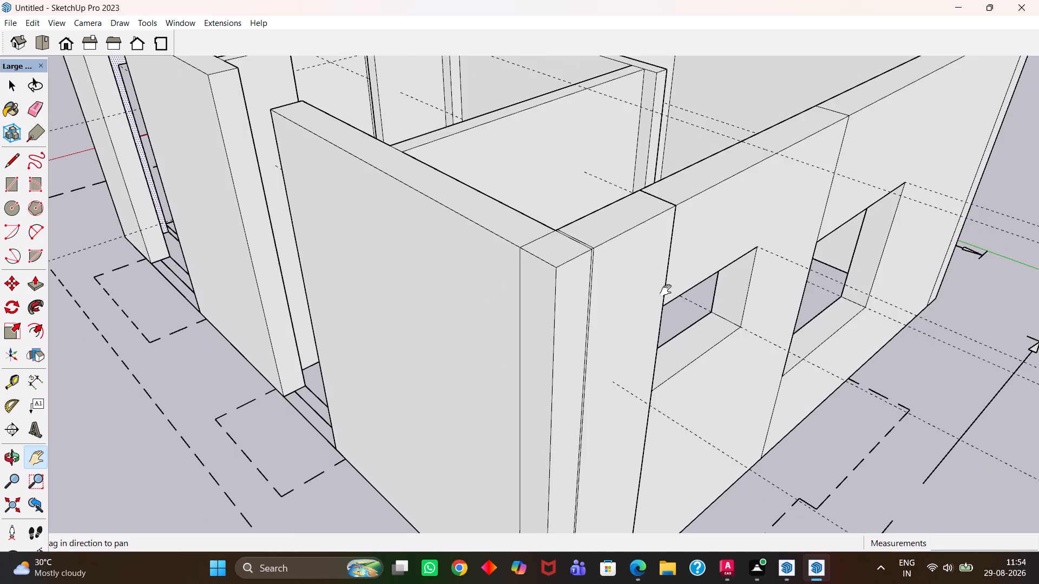
scroll(666, 290, "down", 7)
scroll(661, 294, "up", 1)
scroll(661, 294, "down", 4)
Place a guide 3' below the top edge on the front wall segment's end face at the narrower front opening.
middle_click_drag(608, 283, 697, 359)
middle_click_drag(596, 308, 702, 308)
scroll(702, 308, "up", 2)
key("h")
left_click_drag(582, 282, 589, 403)
middle_click_drag(460, 399, 656, 325)
scroll(656, 325, "up", 3)
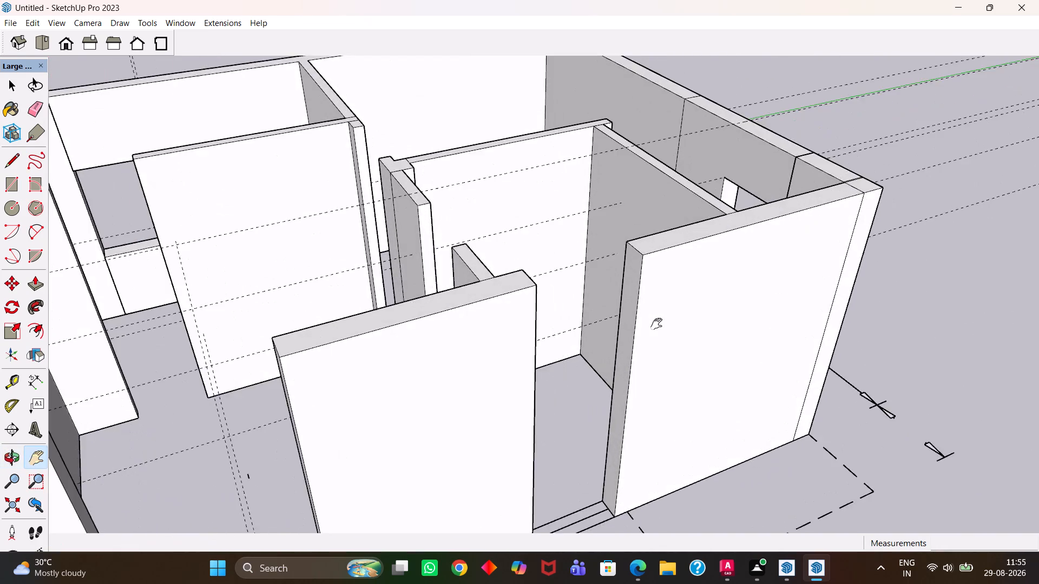
scroll(656, 324, "up", 4)
middle_click_drag(620, 300, 685, 333)
key("t")
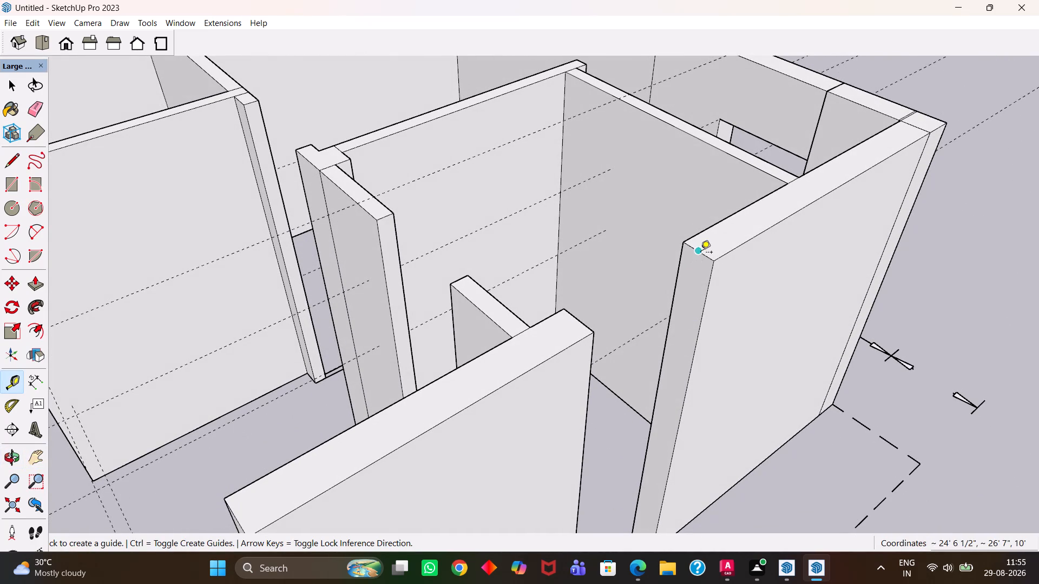
double_click(701, 253)
left_click(702, 253)
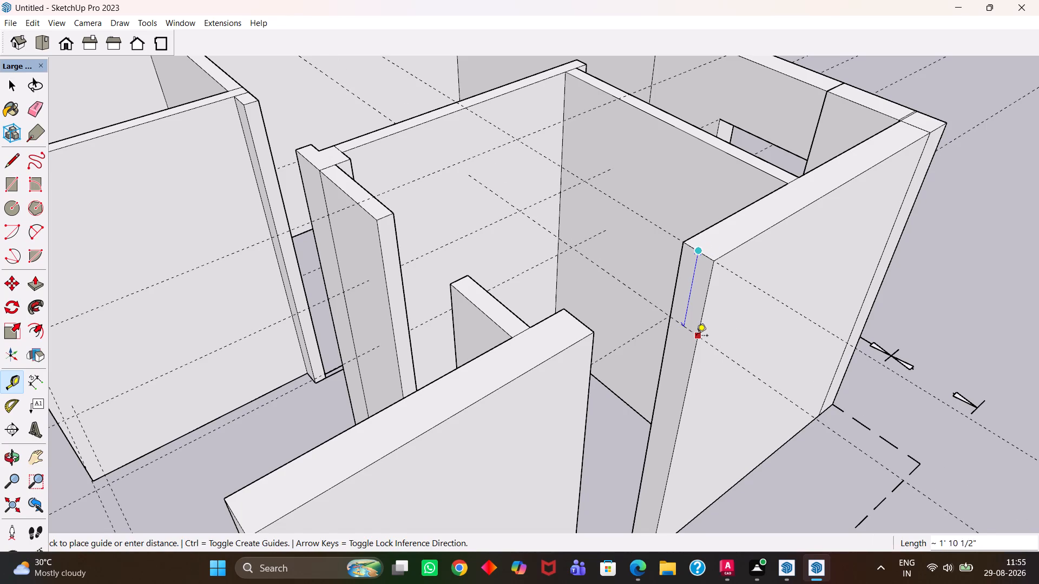
type("3'")
key("Return")
Draw a line along the guide across the front wall segment's end face.
middle_click(676, 351)
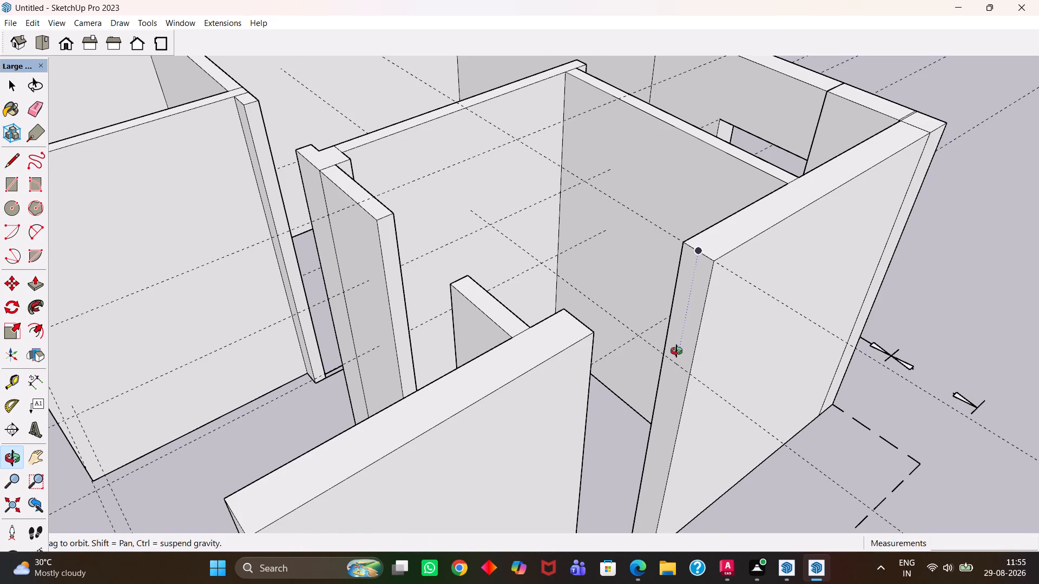
key("l")
scroll(676, 351, "up", 2)
left_click(692, 380)
left_click(660, 351)
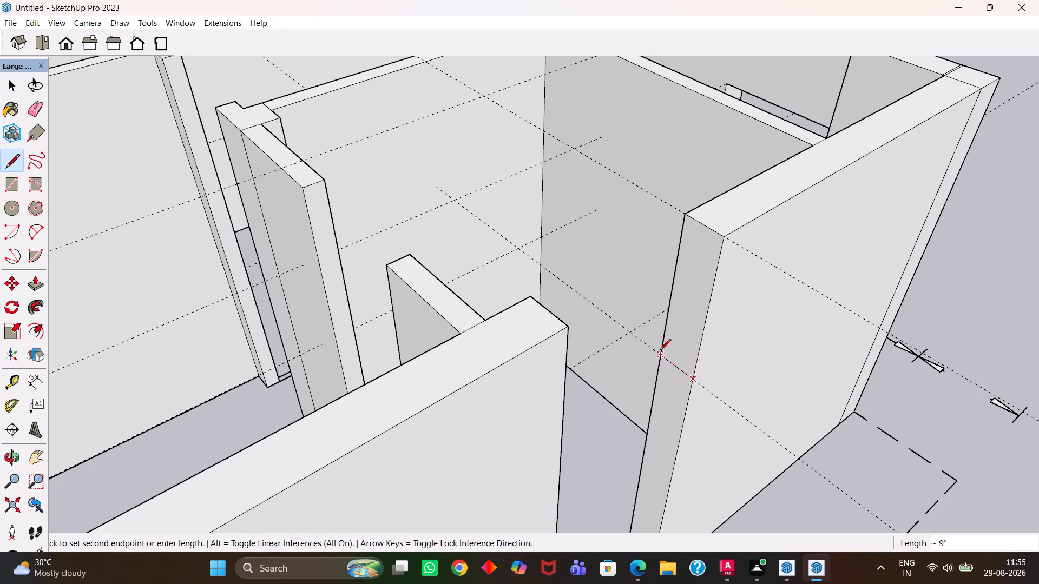
Extrude the upper part of that end face about 3' across the narrower front opening to the middle front wall.
scroll(660, 351, "down", 4)
key("space")
left_click(684, 313)
key("p")
left_click(684, 313)
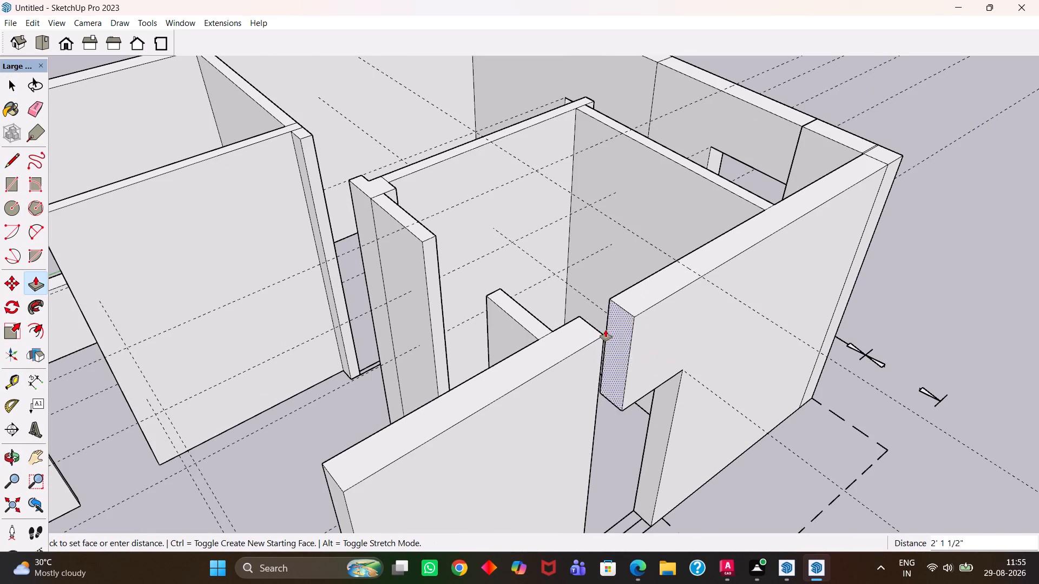
left_click(601, 330)
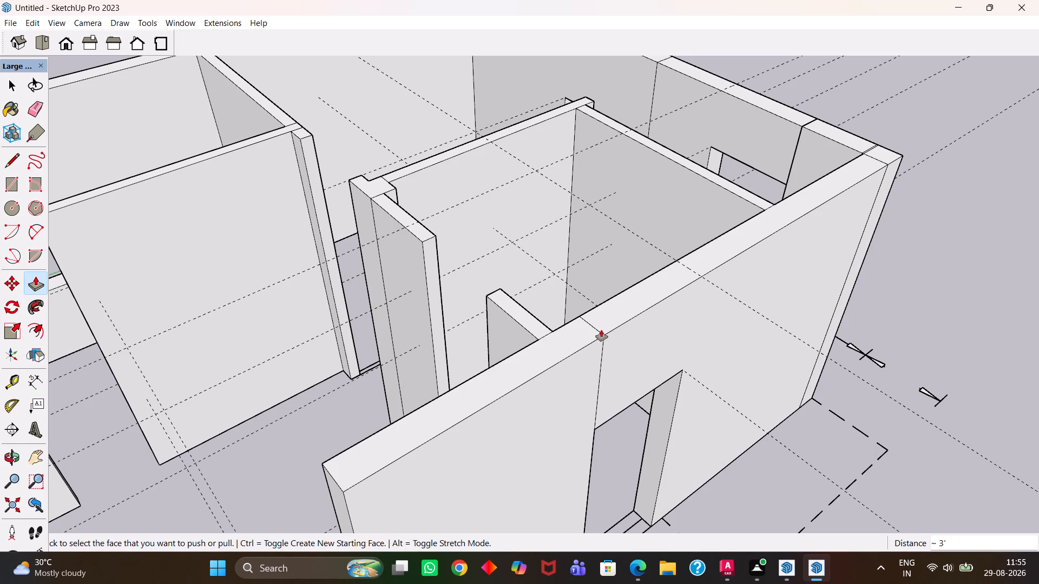
Examine the front wall, its openings and the overall wall layout from the front and from above.
key("h")
scroll(600, 331, "down", 8)
middle_click_drag(689, 426, 488, 350)
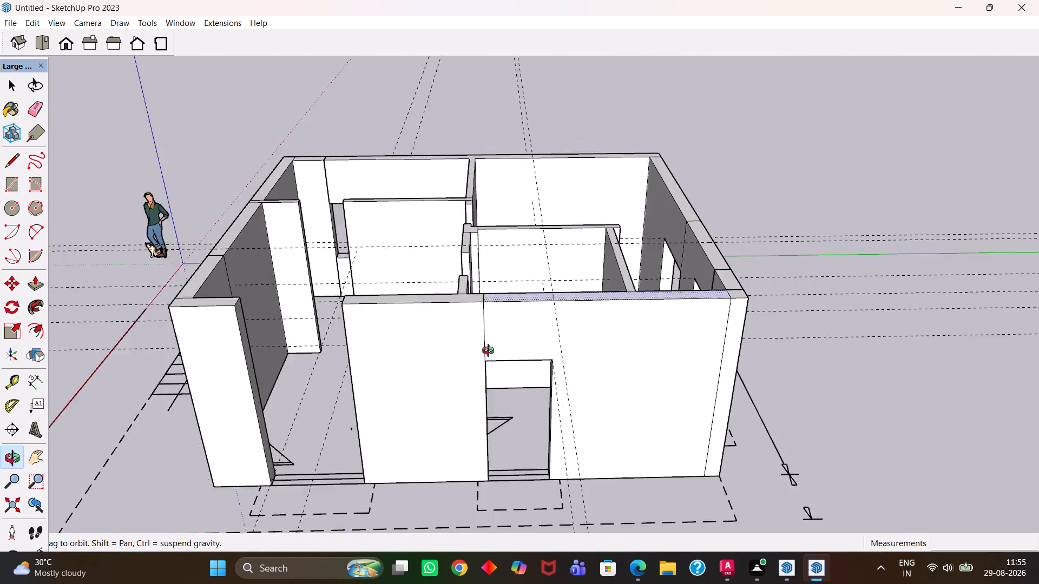
middle_click_drag(488, 350, 510, 440)
scroll(453, 425, "up", 1)
left_click_drag(444, 400, 608, 319)
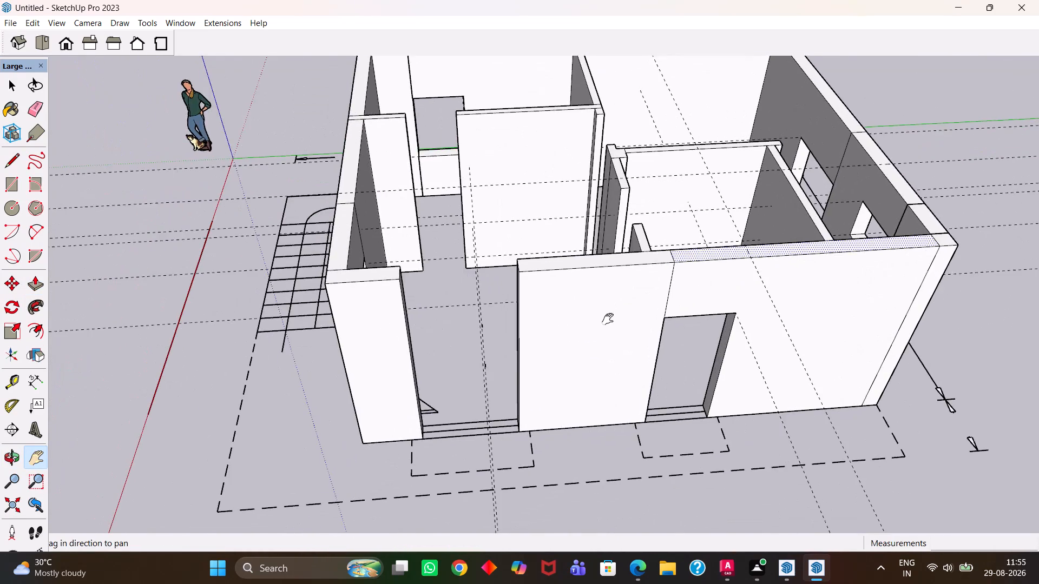
left_click_drag(608, 319, 608, 320)
scroll(583, 326, "down", 5)
middle_click_drag(544, 326, 539, 375)
scroll(541, 340, "up", 4)
scroll(715, 366, "up", 5)
left_click_drag(726, 350, 577, 341)
scroll(569, 350, "up", 3)
scroll(561, 397, "up", 1)
middle_click_drag(604, 381, 627, 367)
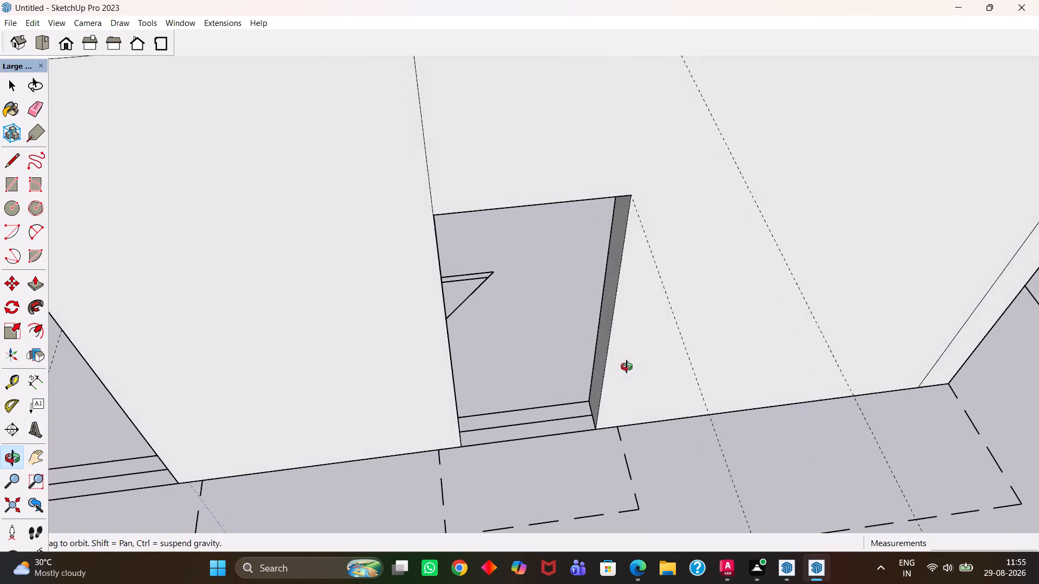
middle_click_drag(627, 367, 657, 438)
scroll(665, 475, "down", 9)
scroll(573, 311, "up", 1)
middle_click_drag(572, 310, 643, 343)
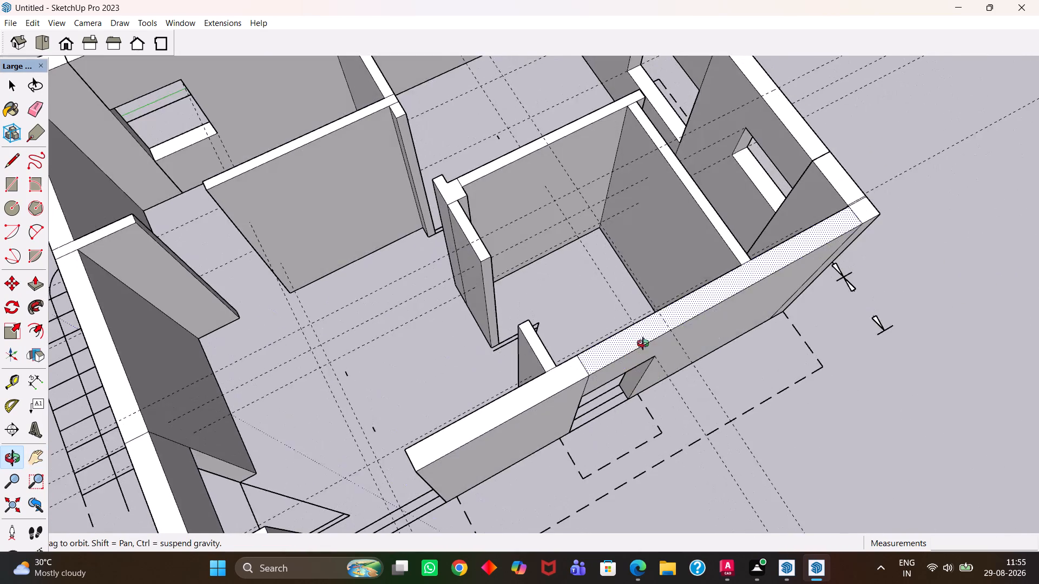
middle_click_drag(643, 343, 643, 341)
middle_click_drag(643, 339, 490, 432)
scroll(567, 391, "down", 13)
scroll(531, 396, "up", 1)
middle_click_drag(528, 395, 570, 366)
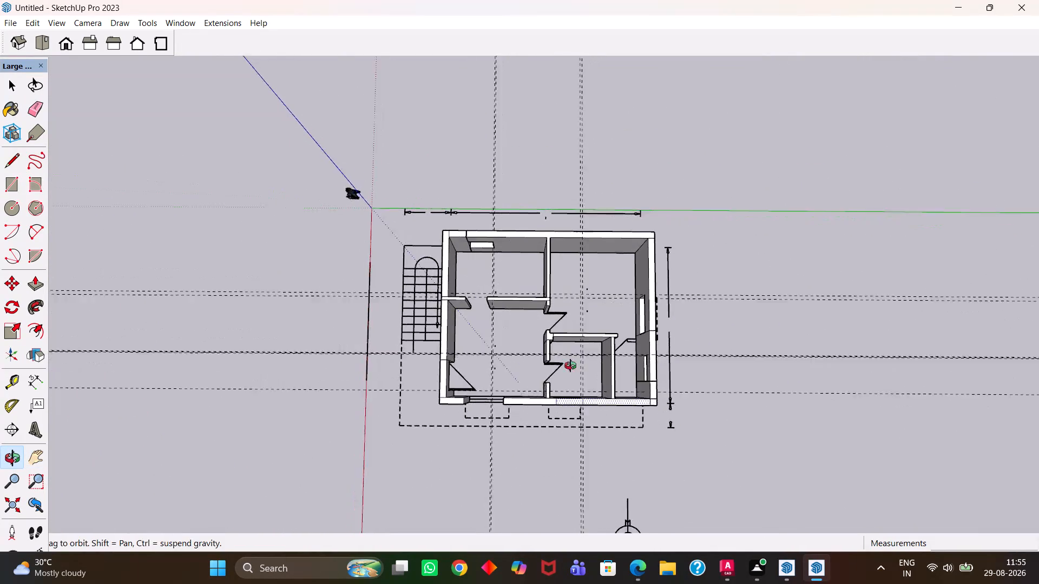
middle_click_drag(570, 366, 592, 353)
key("space")
left_click(748, 162)
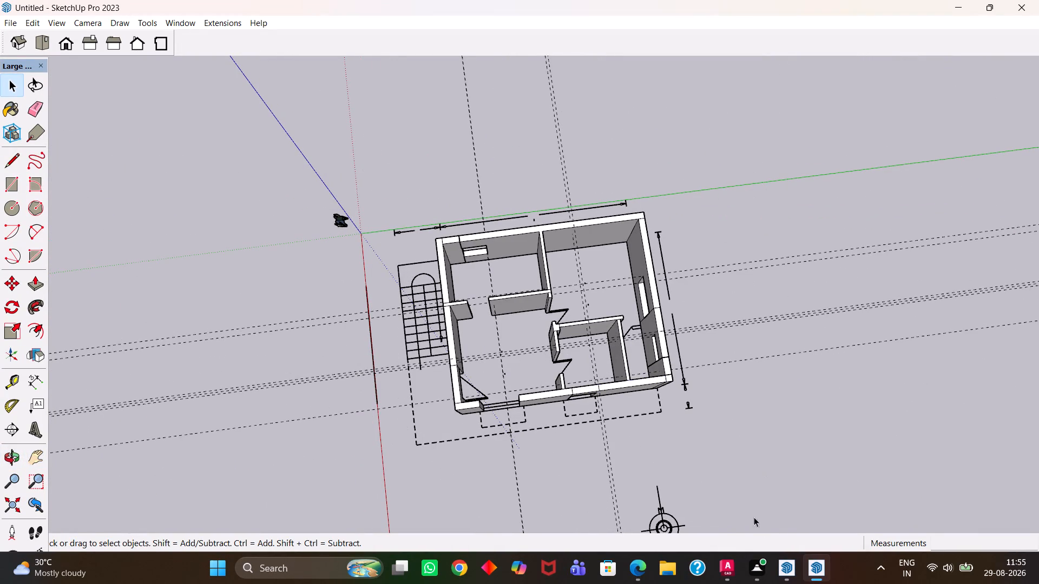
Switch to AutoCAD and examine the ground floor plan's partitions and door positions around the bedroom, toilet and pooja room.
left_click(703, 515)
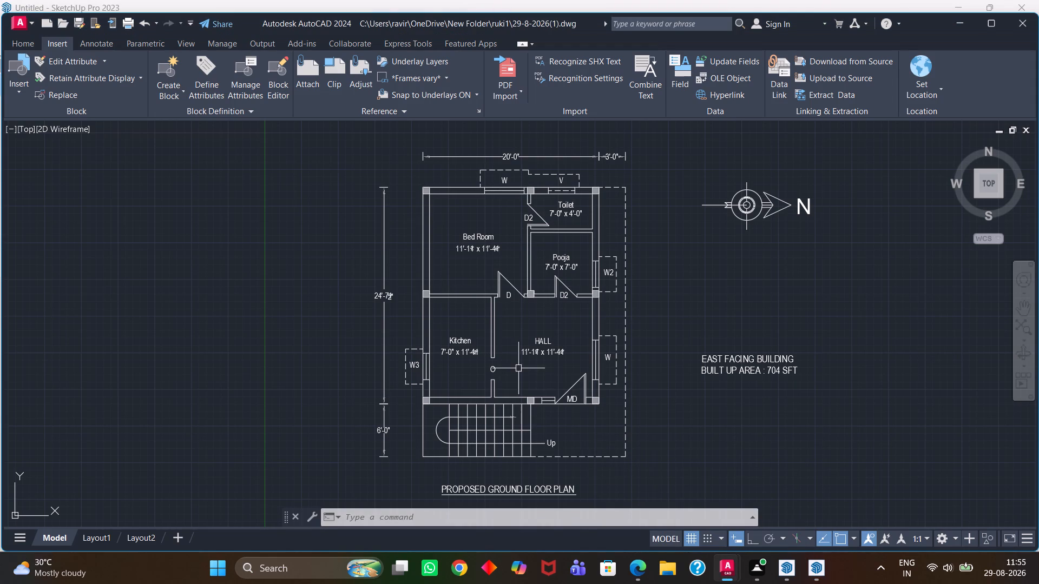
scroll(517, 367, "up", 2)
scroll(517, 367, "down", 2)
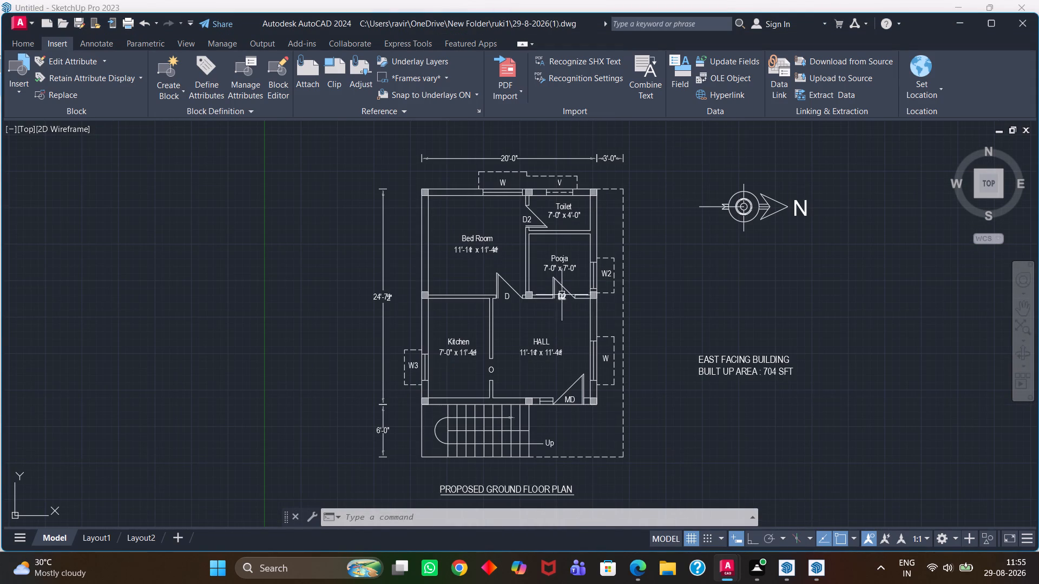
scroll(570, 282, "up", 1)
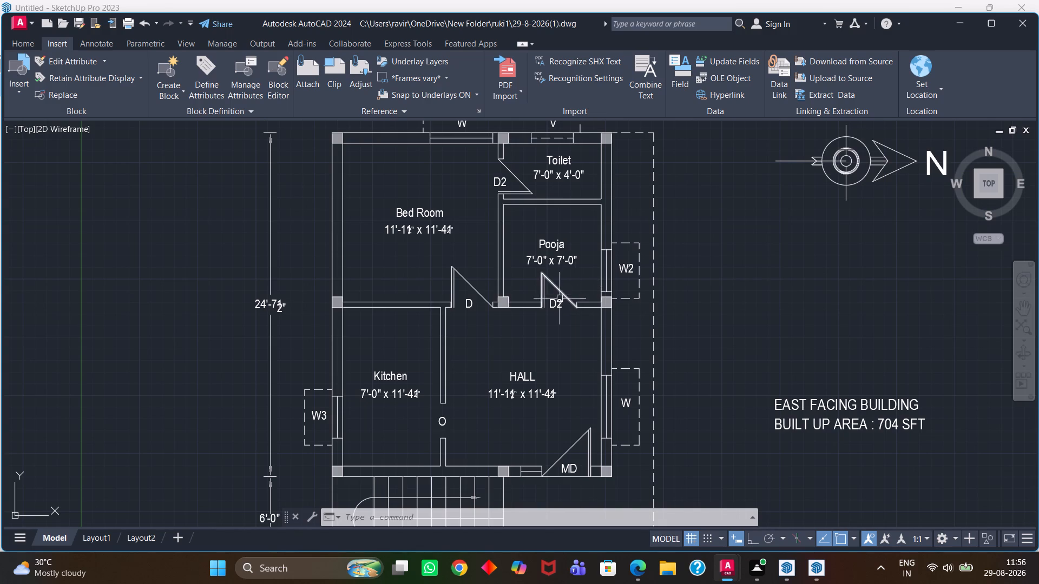
scroll(553, 307, "down", 1)
scroll(549, 251, "up", 1)
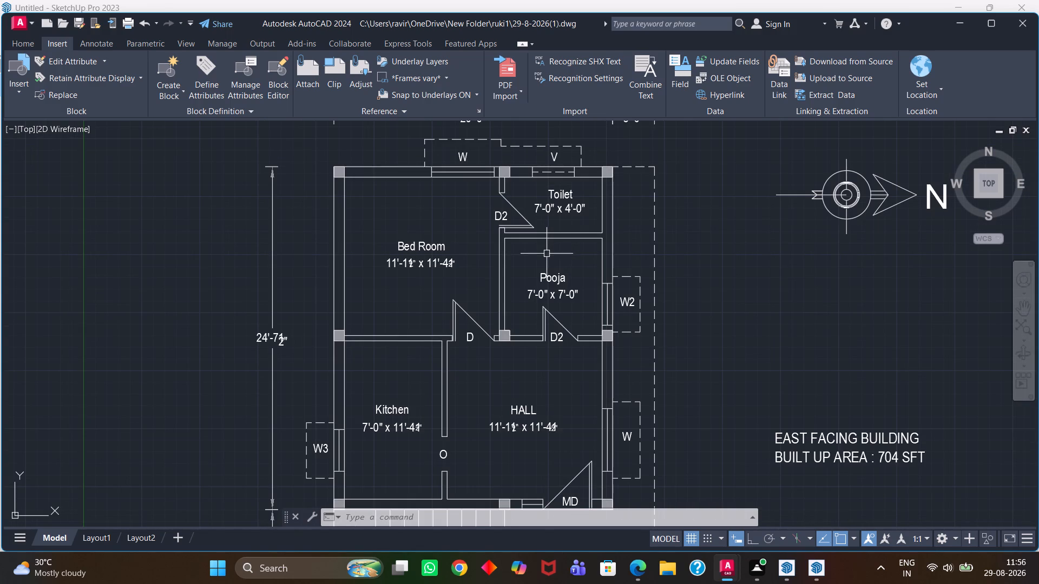
scroll(545, 258, "down", 1)
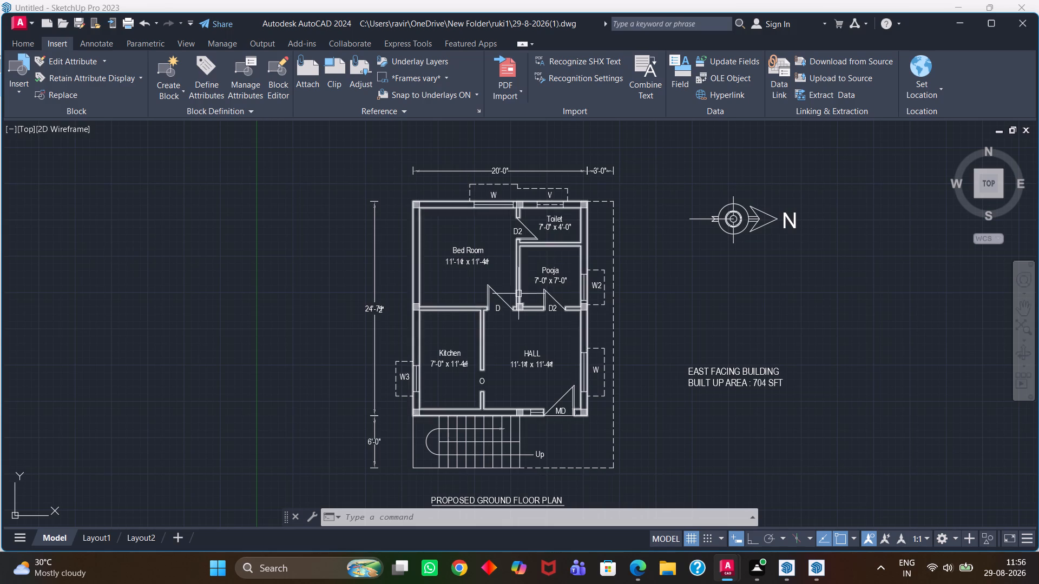
scroll(548, 277, "up", 1)
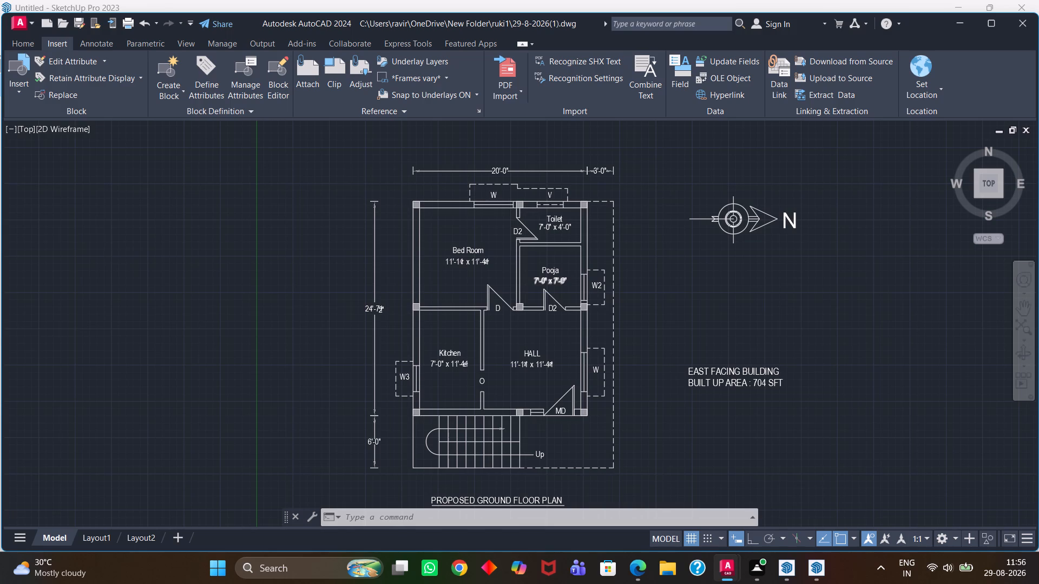
scroll(549, 277, "down", 2)
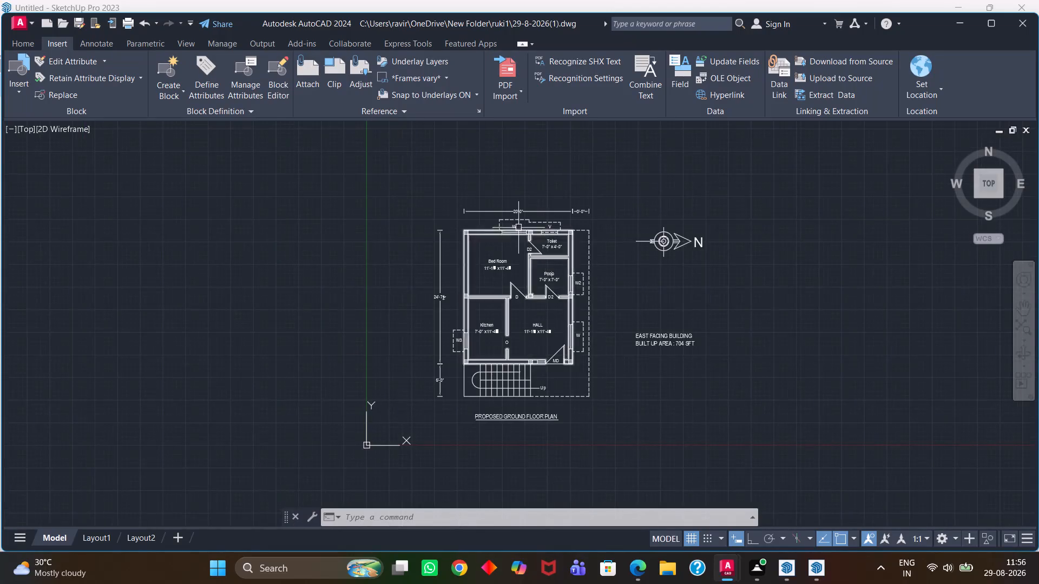
scroll(516, 237, "up", 1)
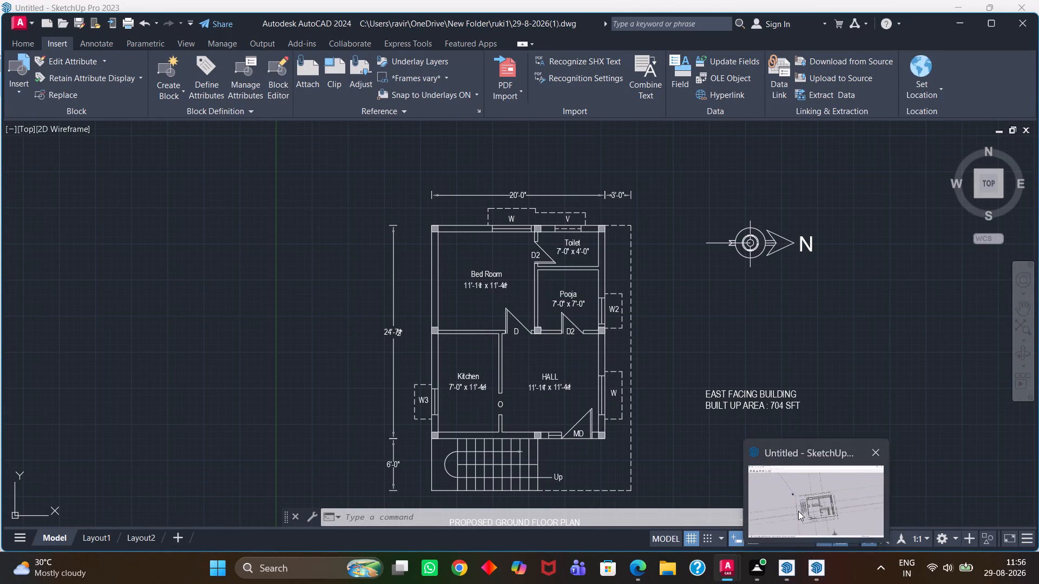
Back in SketchUp, draw a rectangle about 1' 1 1/2" by 4 1/2" over the wall stub outline beside the toilet door.
left_click(798, 511)
scroll(553, 317, "up", 2)
scroll(551, 318, "down", 5)
middle_click_drag(498, 339, 542, 344)
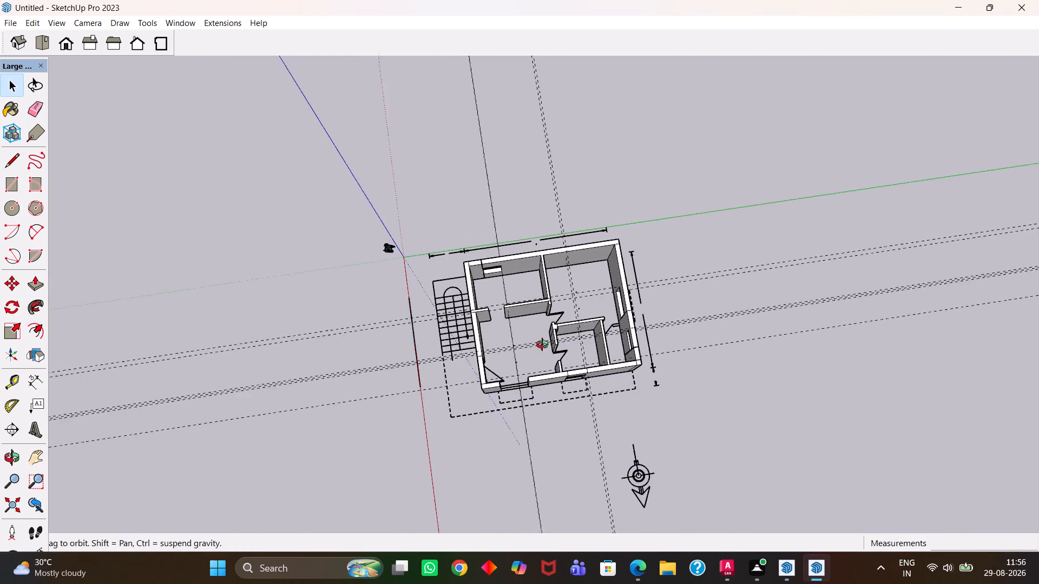
middle_click_drag(542, 344, 790, 337)
scroll(599, 258, "up", 10)
middle_click_drag(581, 235, 705, 230)
scroll(705, 232, "up", 2)
middle_click_drag(608, 225, 629, 295)
scroll(622, 284, "up", 1)
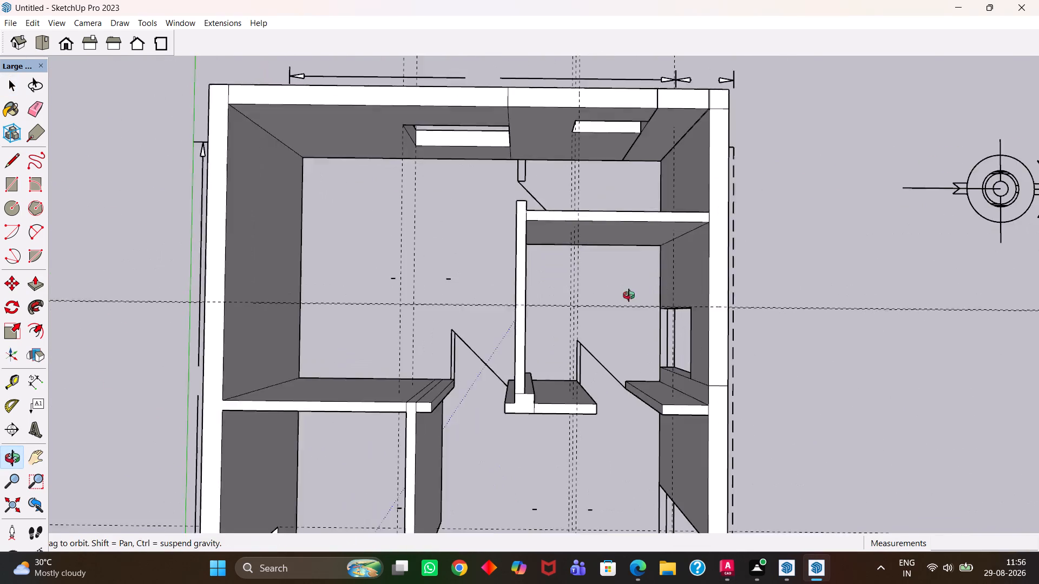
middle_click_drag(629, 295, 645, 289)
scroll(645, 284, "up", 1)
key("h")
scroll(507, 194, "up", 4)
left_click_drag(501, 162, 555, 311)
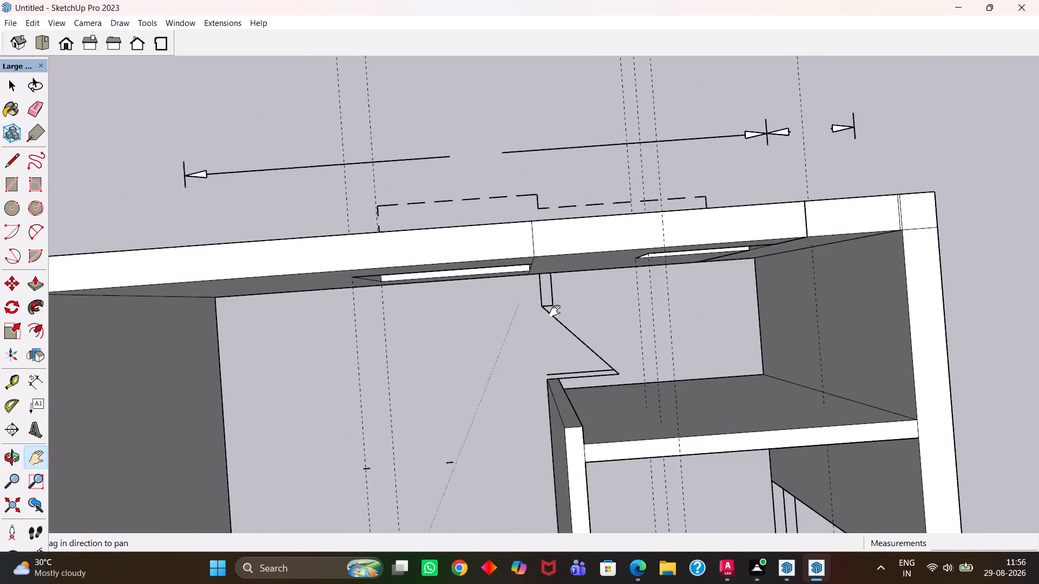
scroll(555, 311, "up", 9)
middle_click_drag(544, 320, 542, 271)
scroll(542, 271, "up", 5)
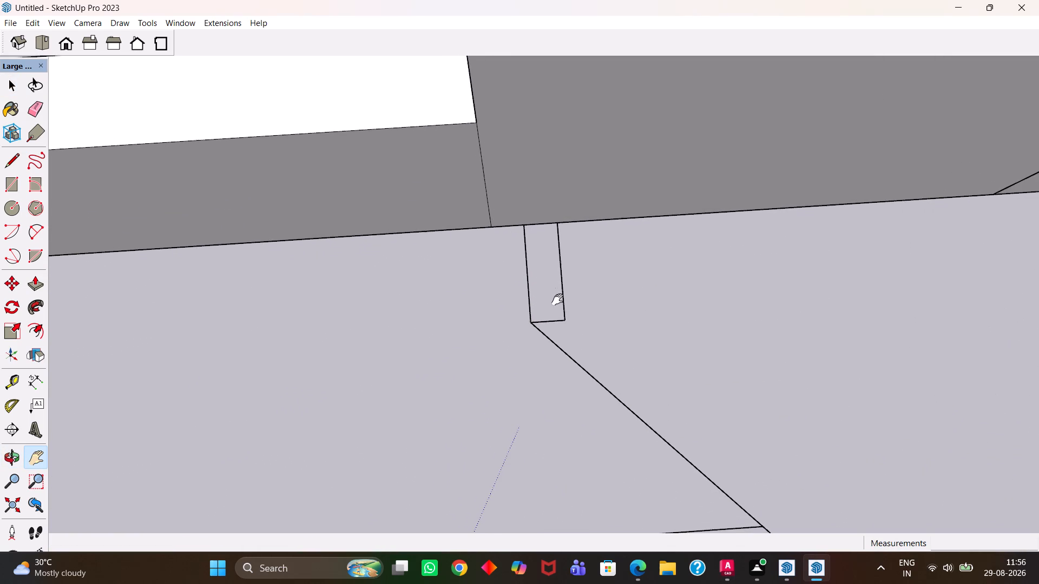
middle_click_drag(558, 293, 560, 276)
scroll(560, 290, "up", 2)
left_click_drag(558, 271, 561, 315)
middle_click_drag(560, 327, 556, 308)
scroll(556, 308, "up", 1)
key("space")
left_click(554, 313)
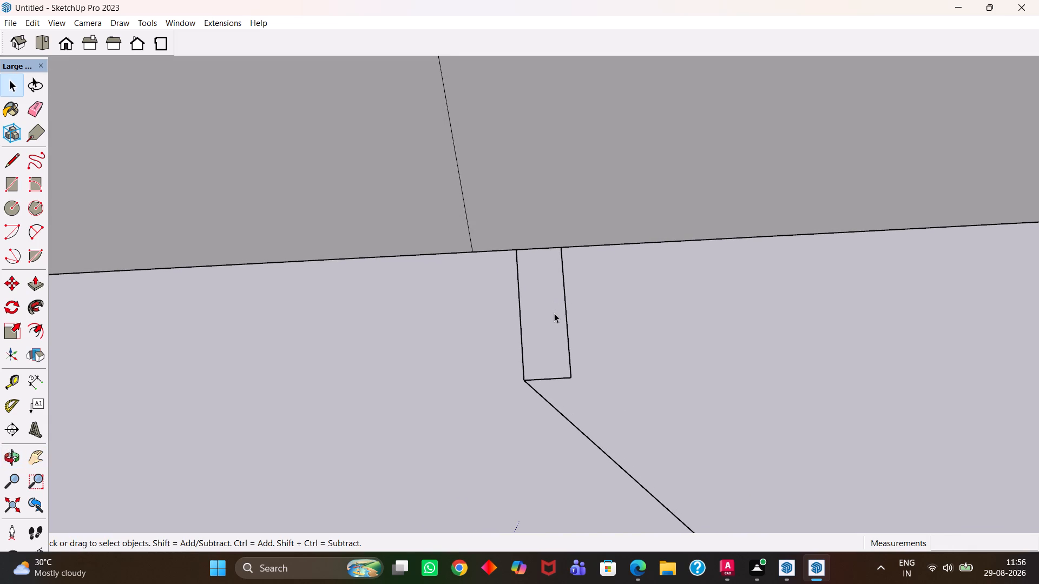
key("r")
left_click(525, 378)
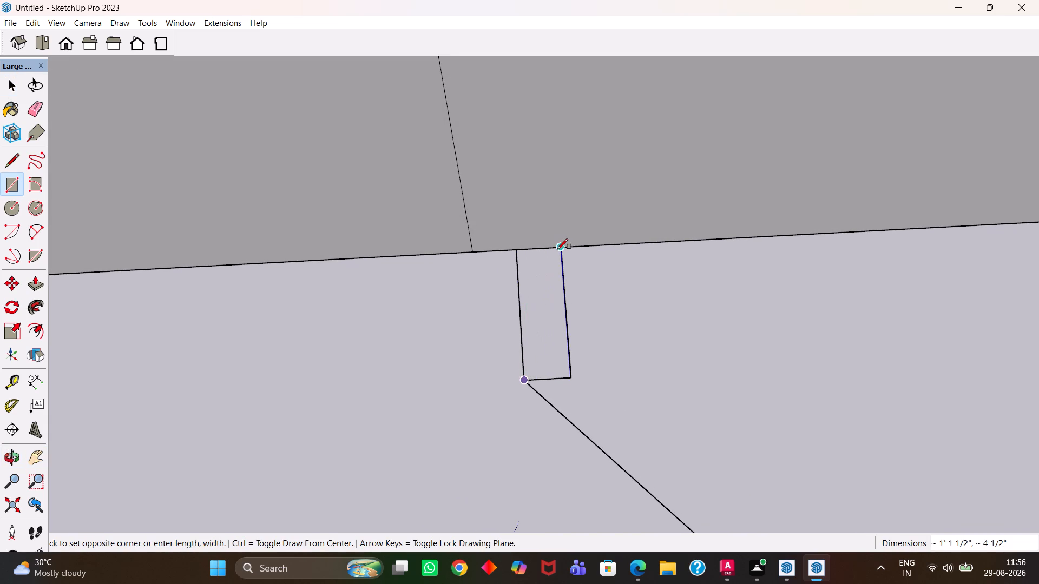
left_click(560, 249)
Extrude the stub's face about 10' up, level with the top of the adjoining outer wall.
key("space")
left_click(550, 323)
scroll(550, 322, "down", 4)
key("p")
left_click(550, 318)
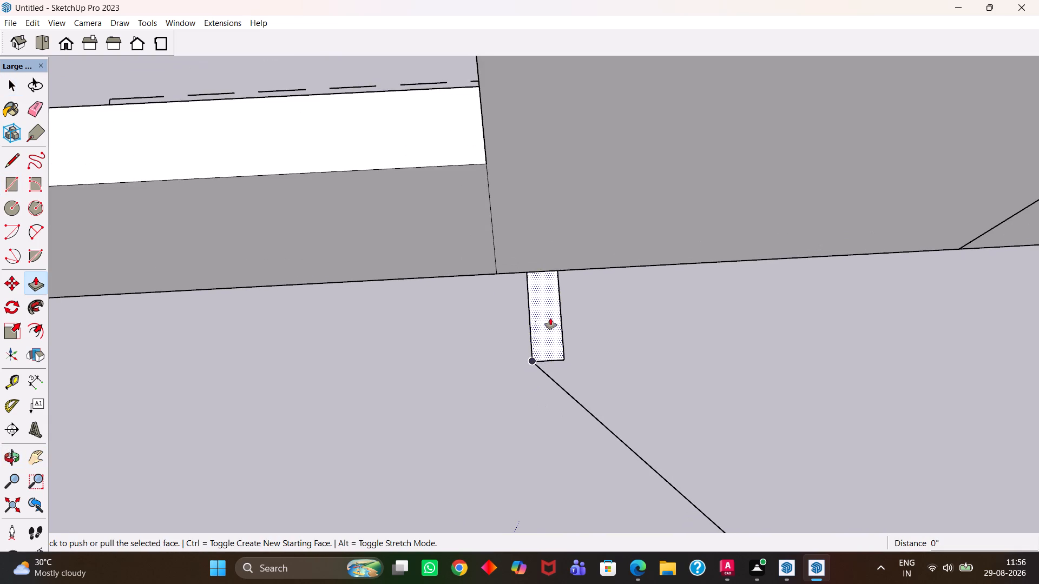
scroll(548, 251, "down", 15)
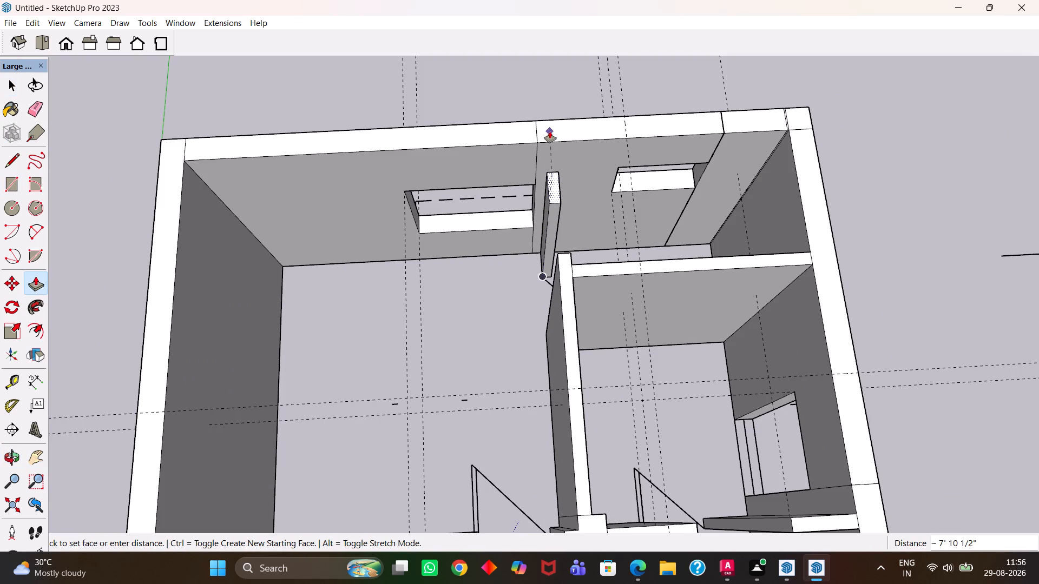
left_click(552, 137)
left_click(554, 191)
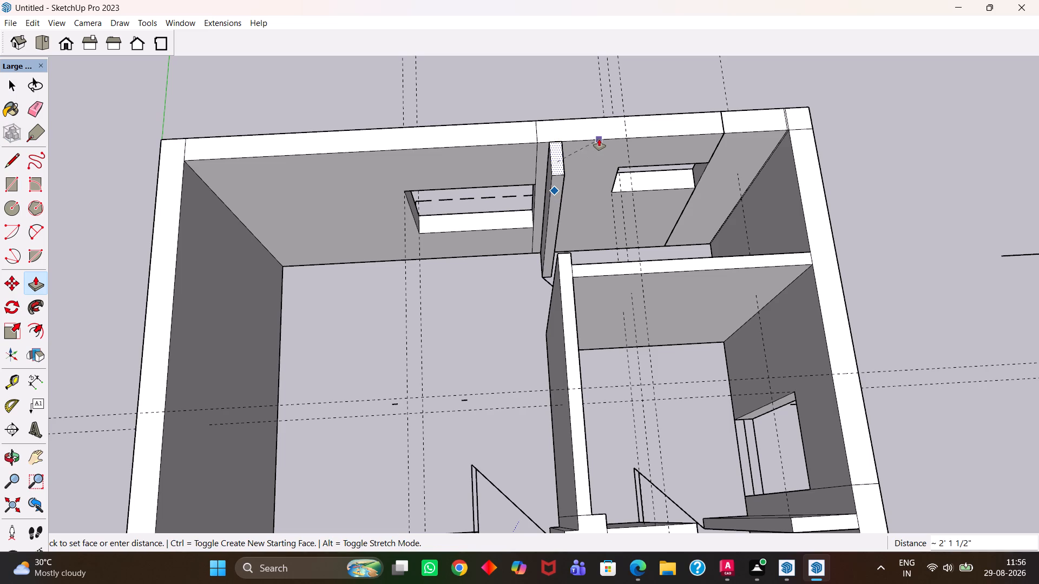
left_click(601, 136)
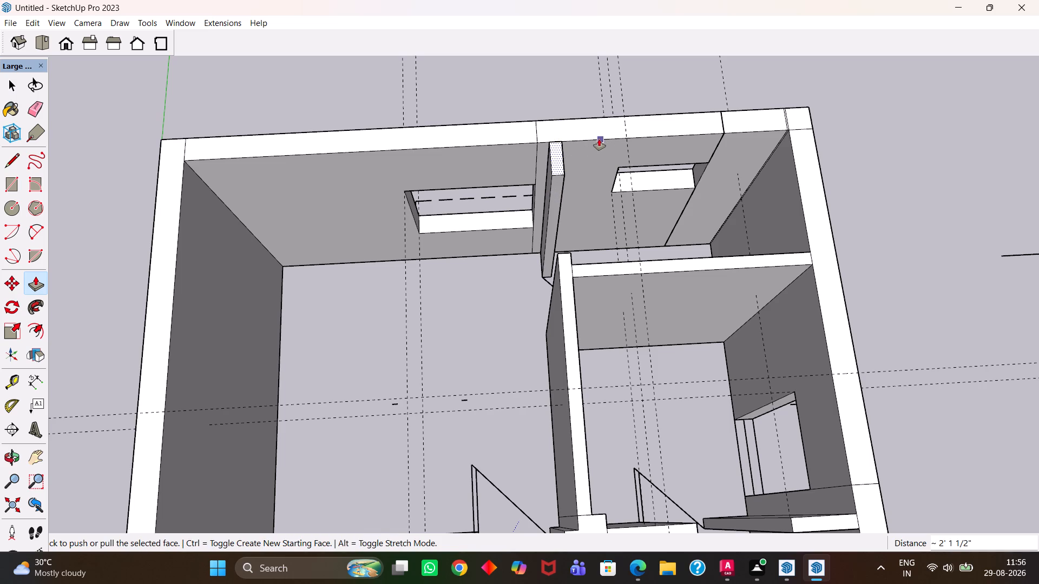
Switch to AutoCAD and check the ground floor plan's room layout, door and window positions against the model.
key("h")
scroll(562, 190, "down", 5)
middle_click_drag(556, 234, 555, 321)
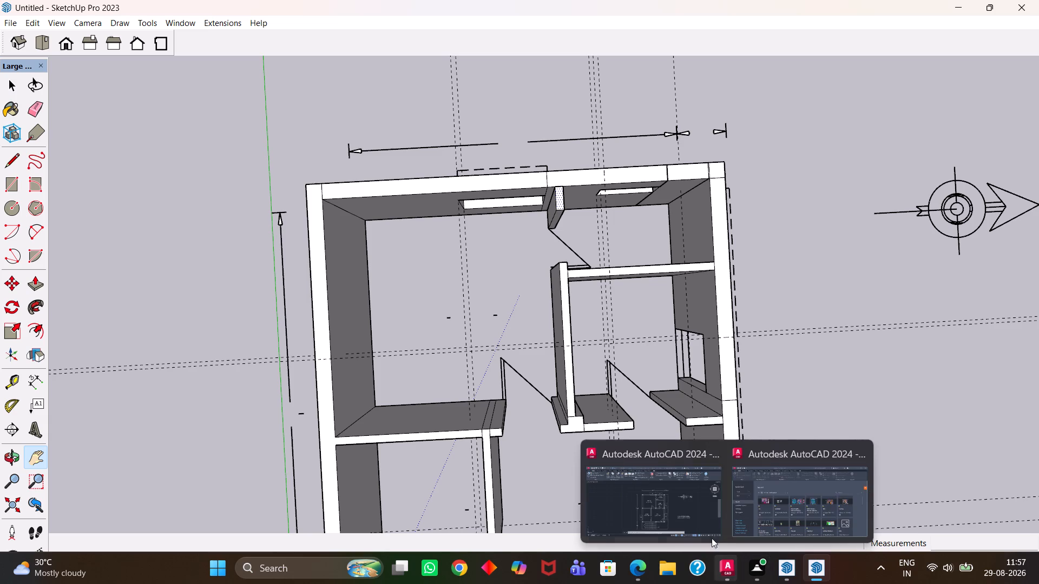
left_click(708, 536)
scroll(503, 276, "up", 2)
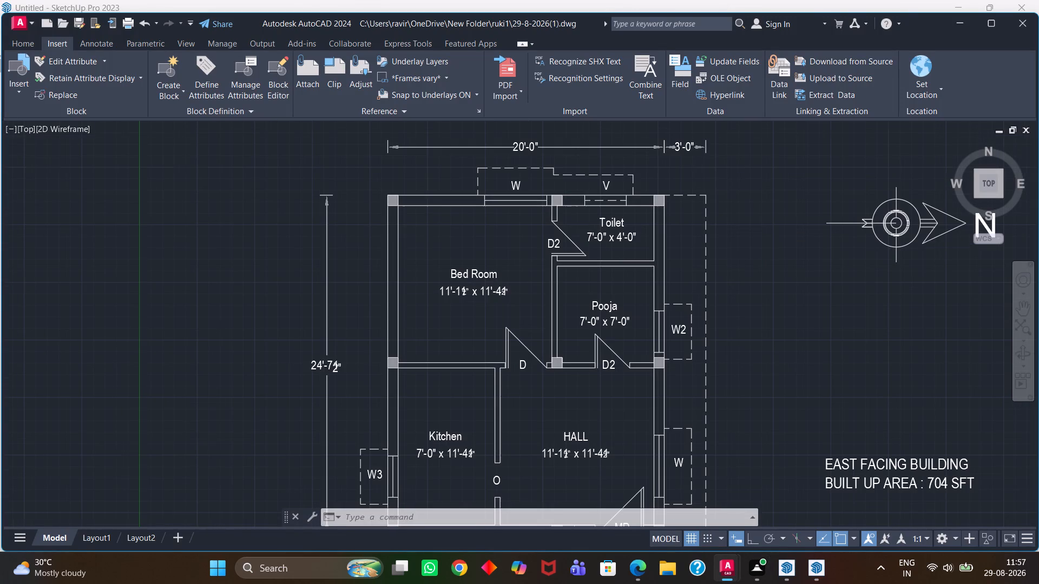
scroll(503, 277, "down", 1)
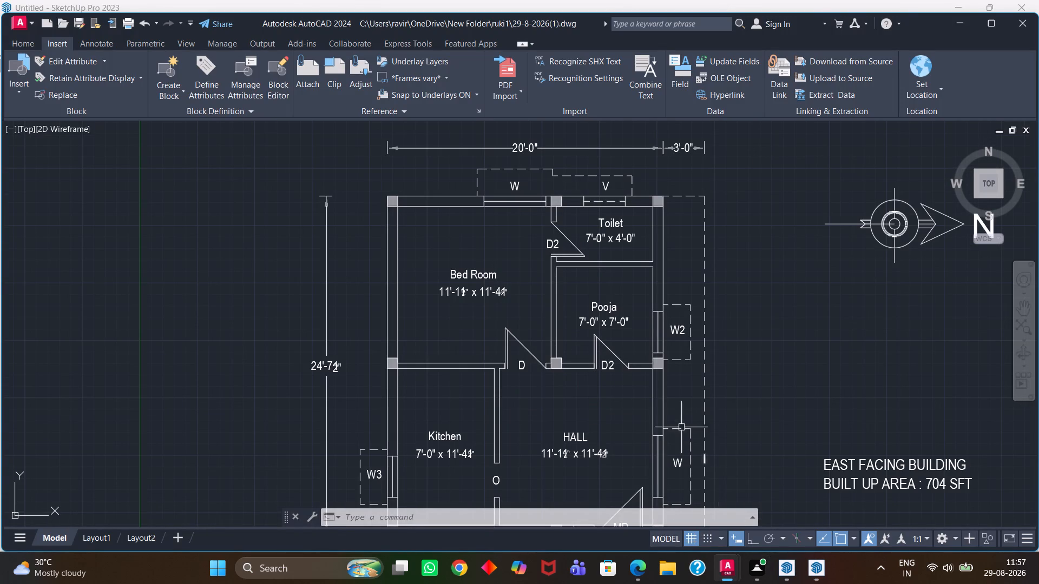
left_click_drag(588, 353, 589, 295)
scroll(572, 327, "down", 2)
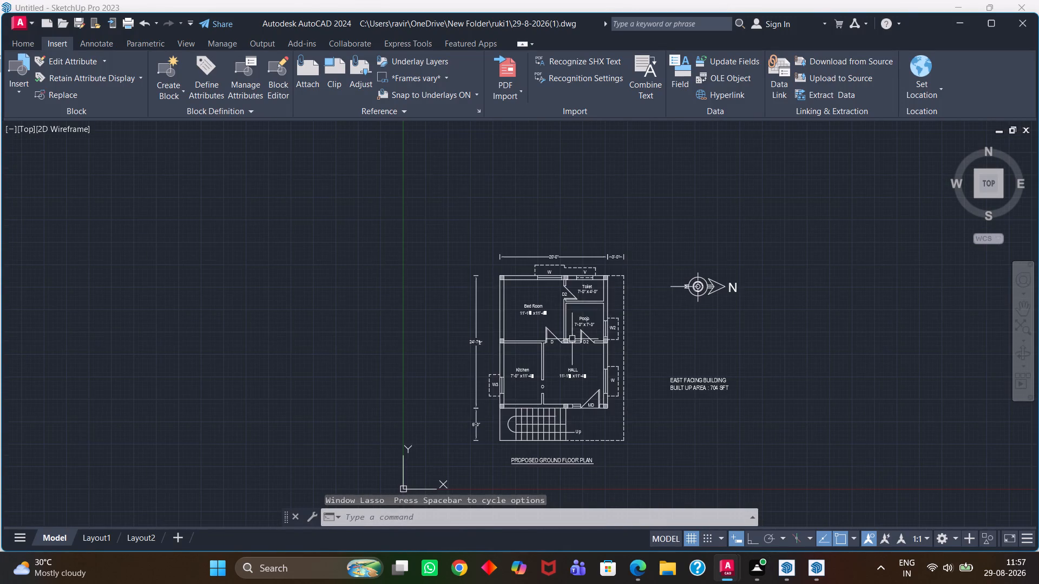
scroll(578, 367, "up", 1)
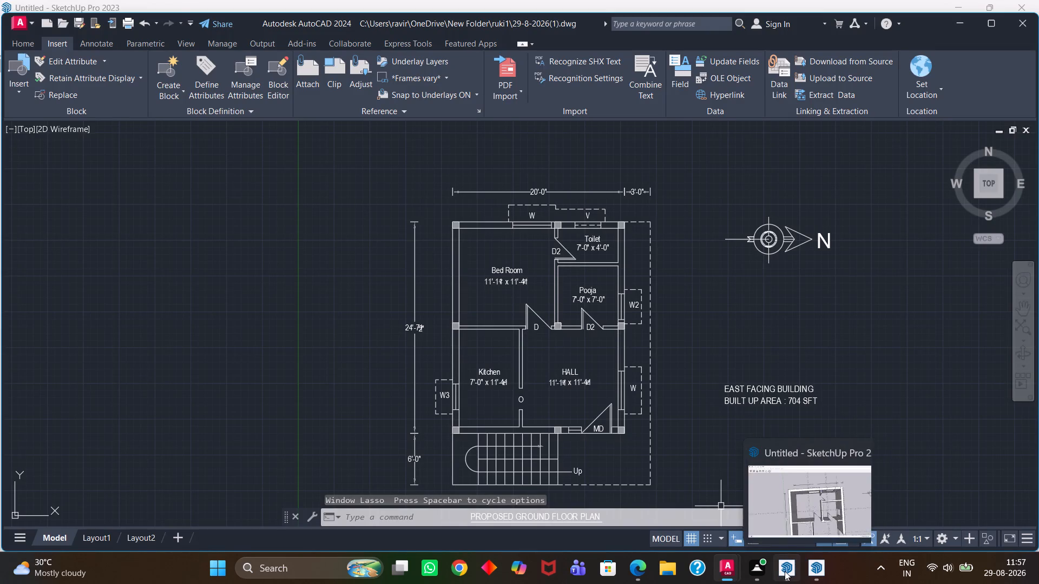
left_click(830, 451)
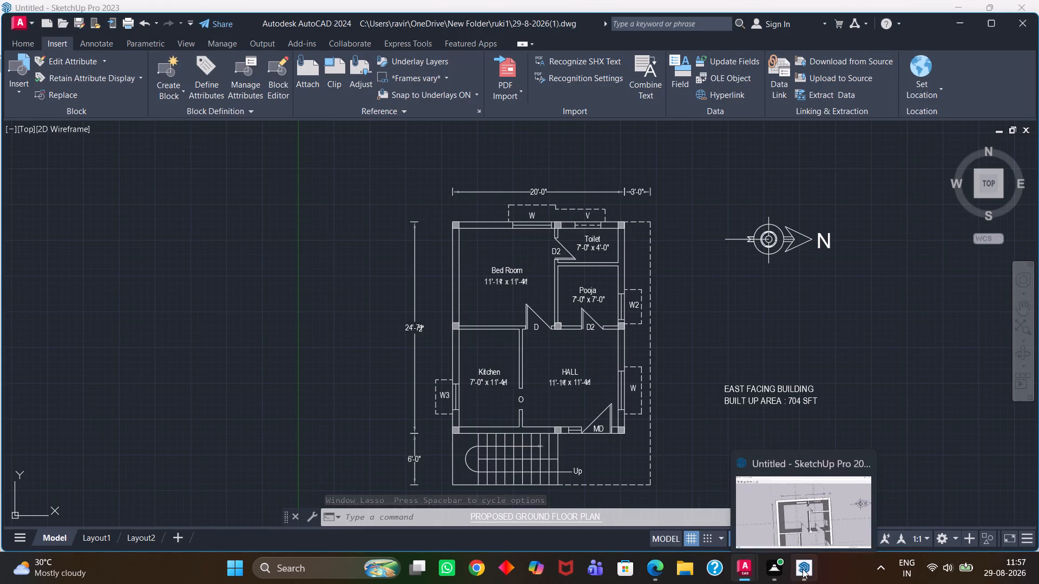
Return to SketchUp and examine the interior door openings, the kitchen–hall partition and the overall wall layout from above.
left_click(800, 511)
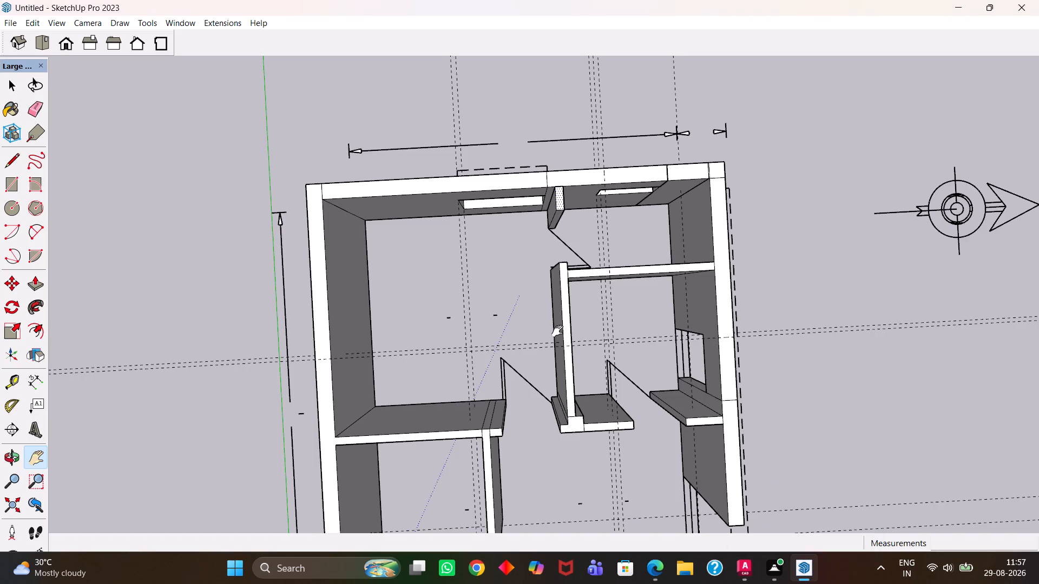
scroll(597, 348, "up", 2)
key("h")
left_click_drag(591, 378, 598, 305)
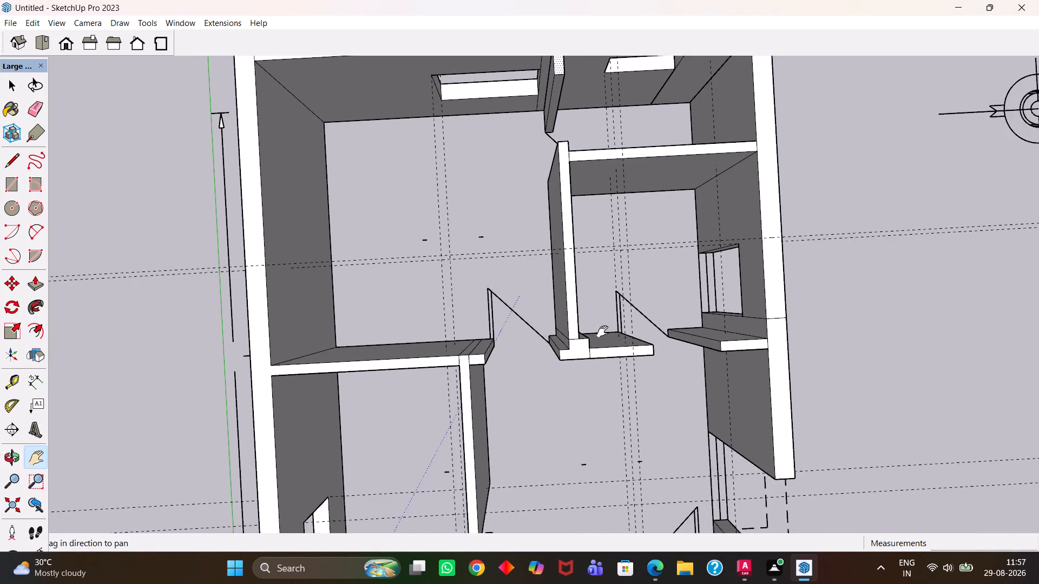
middle_click_drag(616, 365, 601, 317)
scroll(598, 317, "up", 4)
middle_click_drag(536, 324, 536, 334)
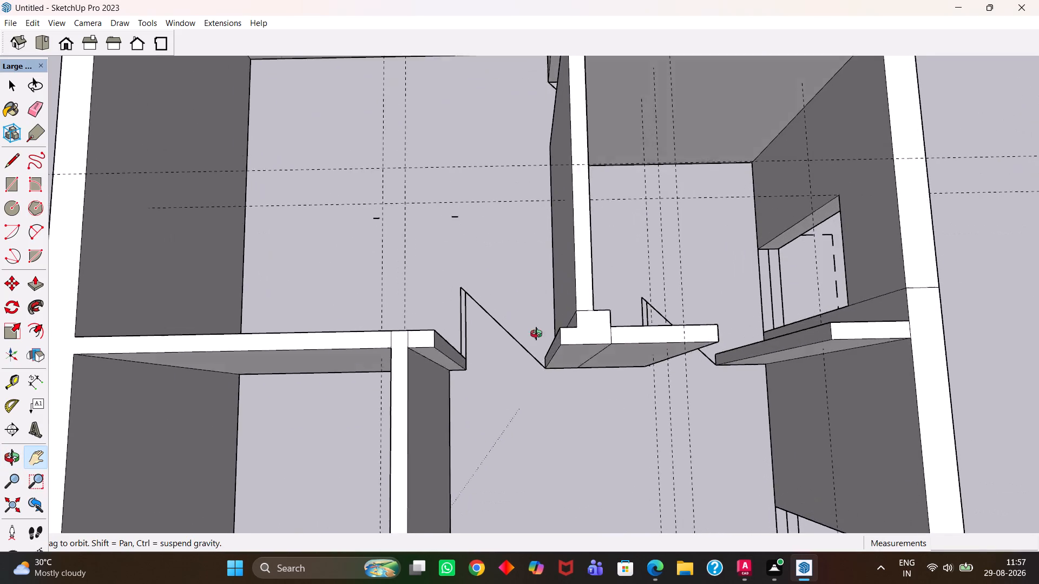
middle_click_drag(536, 334, 550, 375)
left_click_drag(743, 355, 399, 315)
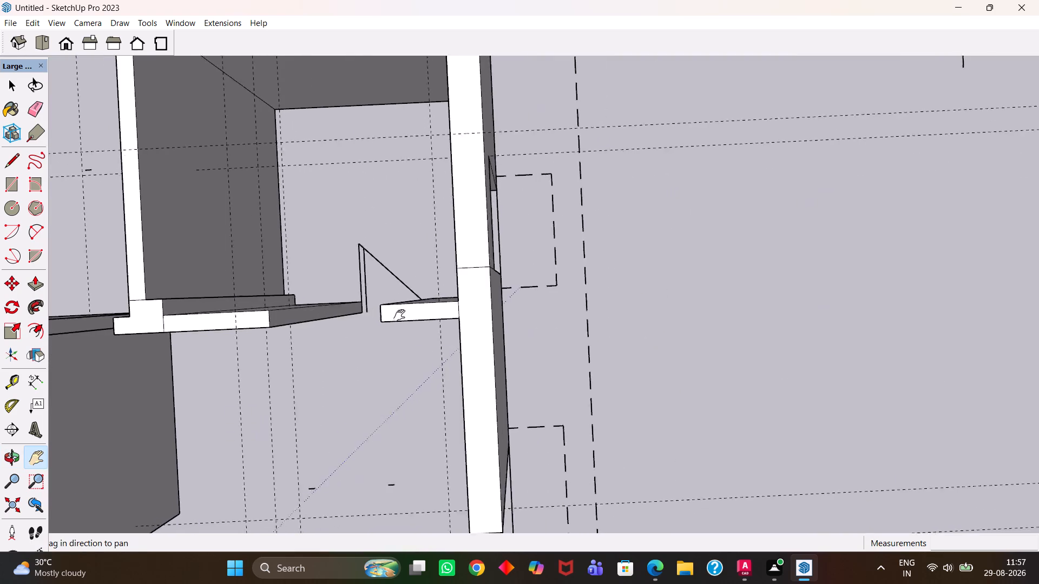
left_click_drag(399, 315, 593, 257)
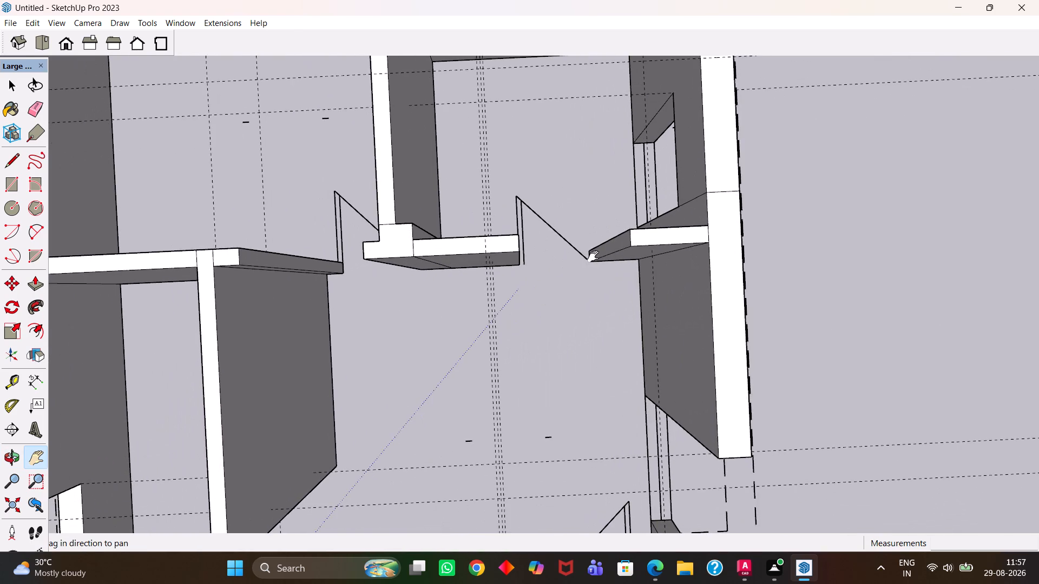
scroll(593, 259, "down", 2)
left_click_drag(512, 286, 602, 229)
scroll(593, 246, "down", 3)
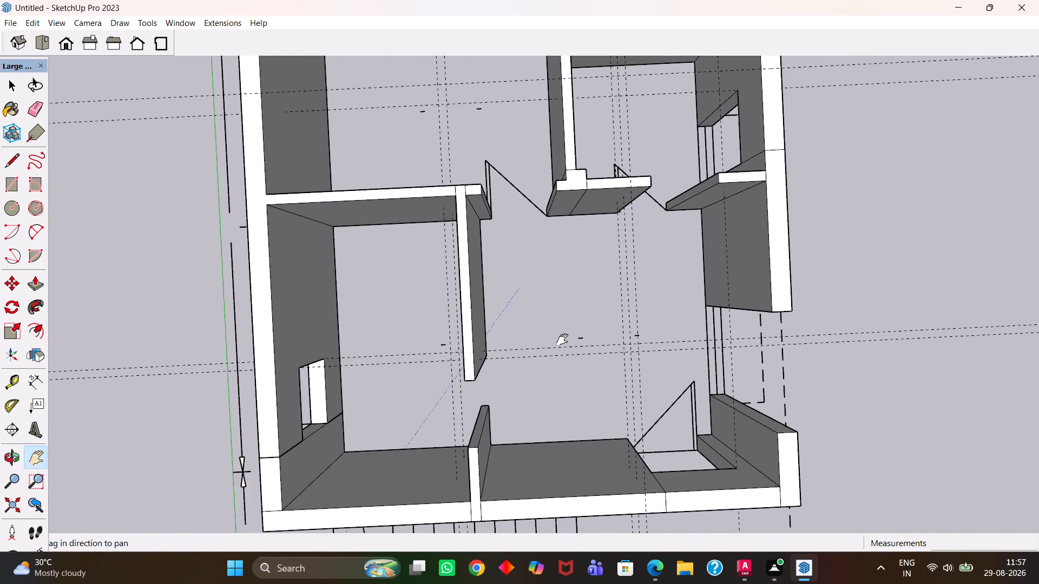
scroll(557, 390, "up", 3)
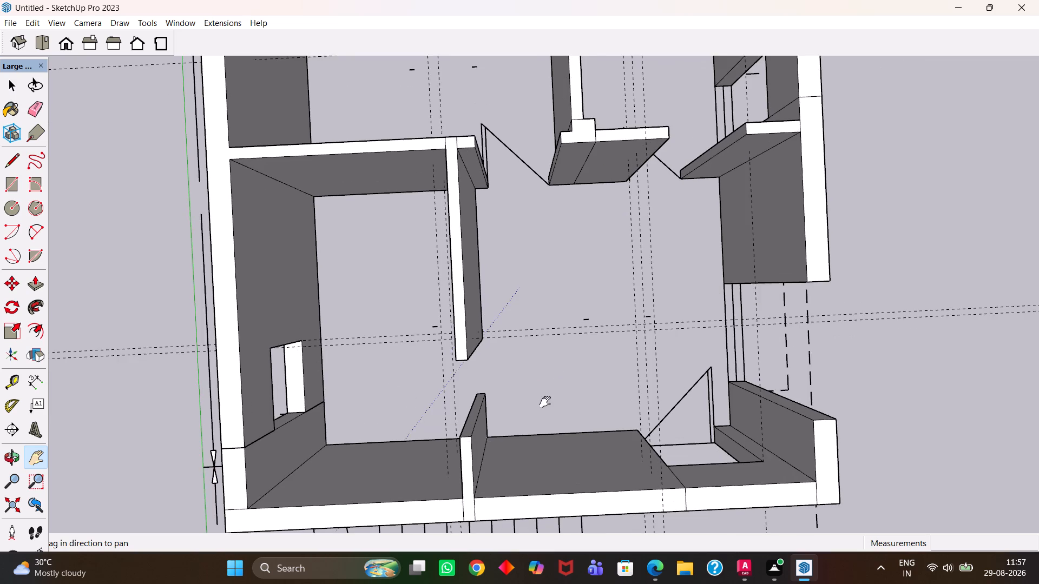
middle_click_drag(543, 393, 545, 343)
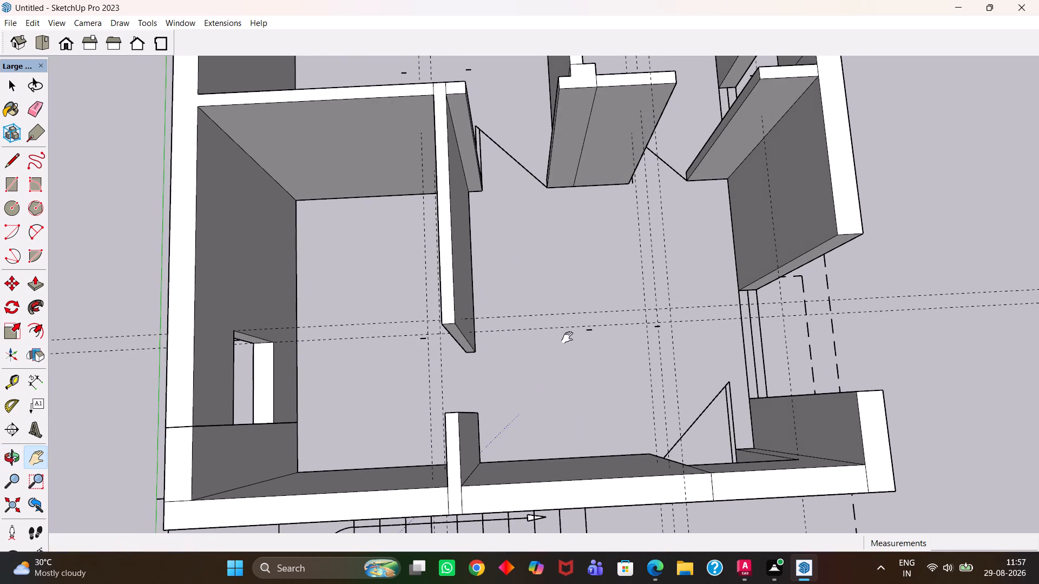
left_click_drag(722, 335, 568, 311)
scroll(535, 290, "down", 4)
left_click_drag(528, 254, 640, 362)
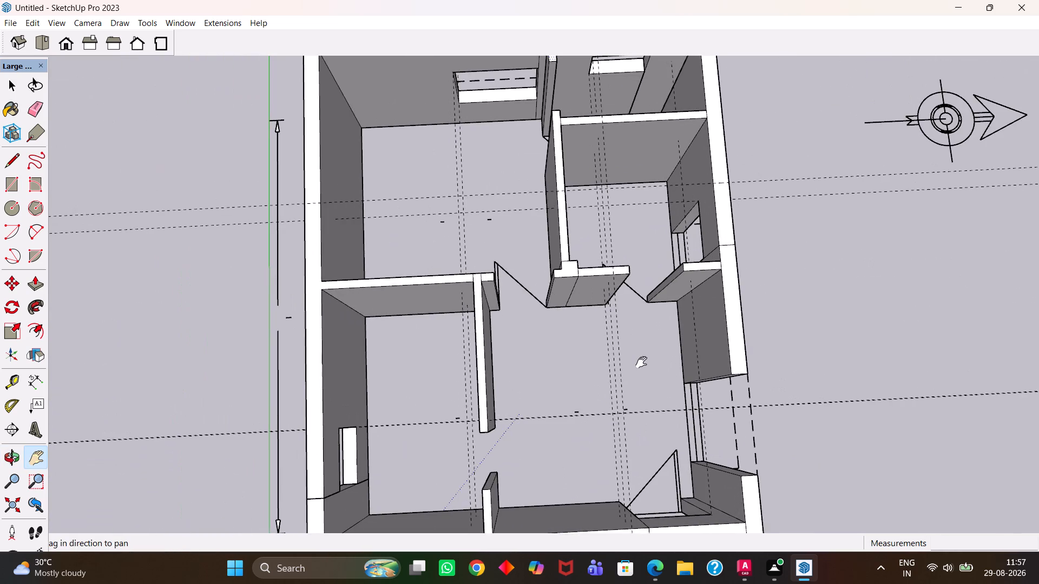
scroll(643, 359, "down", 3)
middle_click_drag(617, 370, 614, 377)
scroll(614, 377, "up", 1)
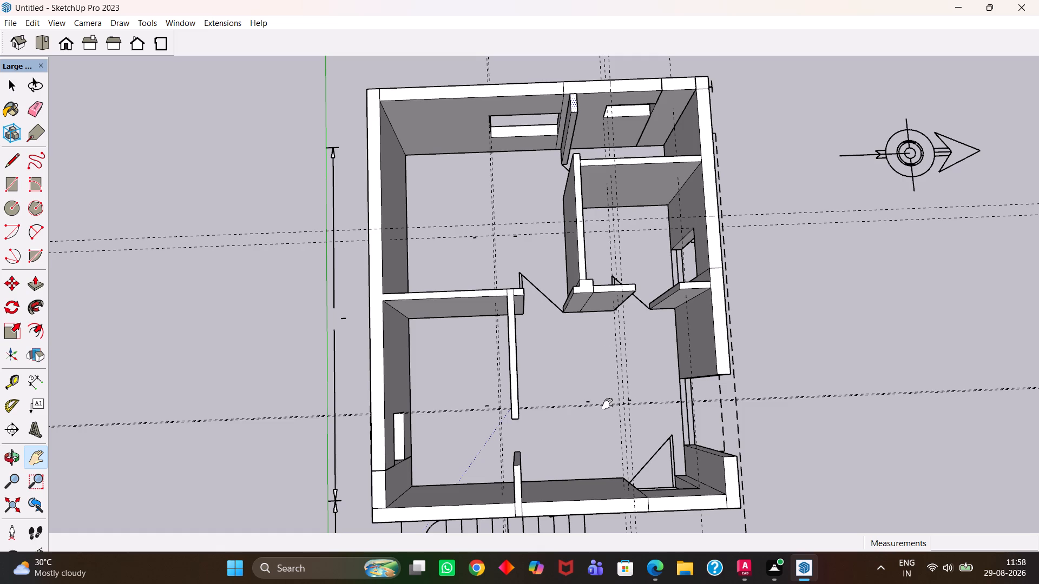
key("h")
scroll(600, 402, "up", 3)
scroll(594, 393, "down", 5)
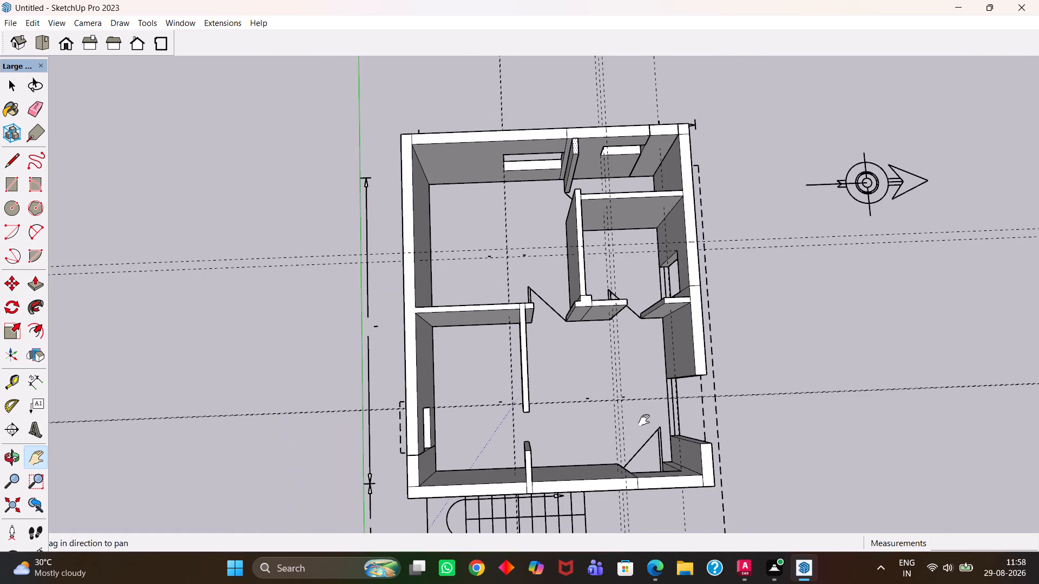
Compare the model's interior from above with the AutoCAD ground floor plan's door and window positions.
scroll(643, 420, "up", 2)
left_click_drag(540, 364, 589, 457)
left_click_drag(666, 486, 558, 404)
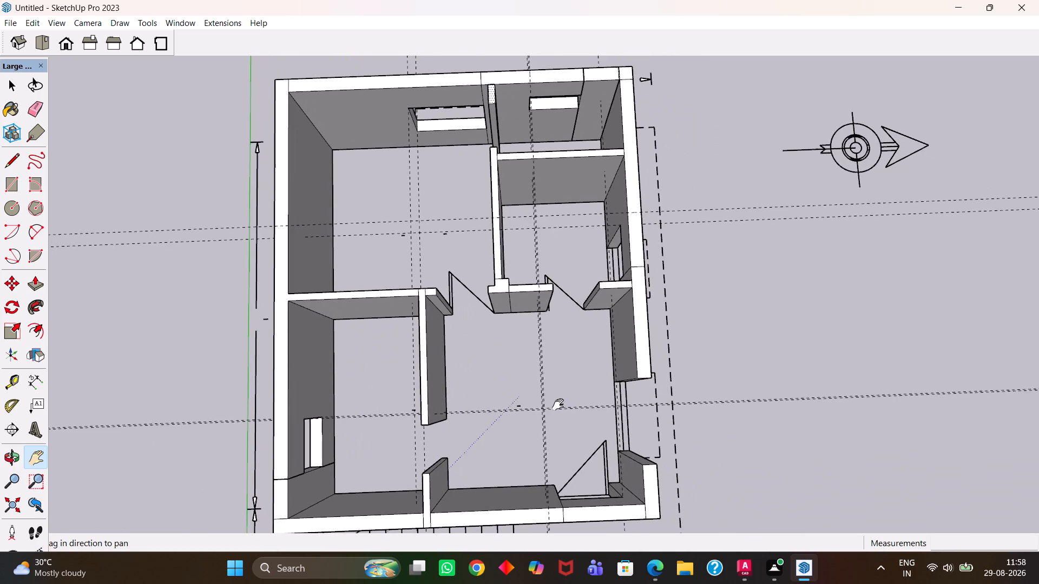
left_click_drag(558, 404, 547, 397)
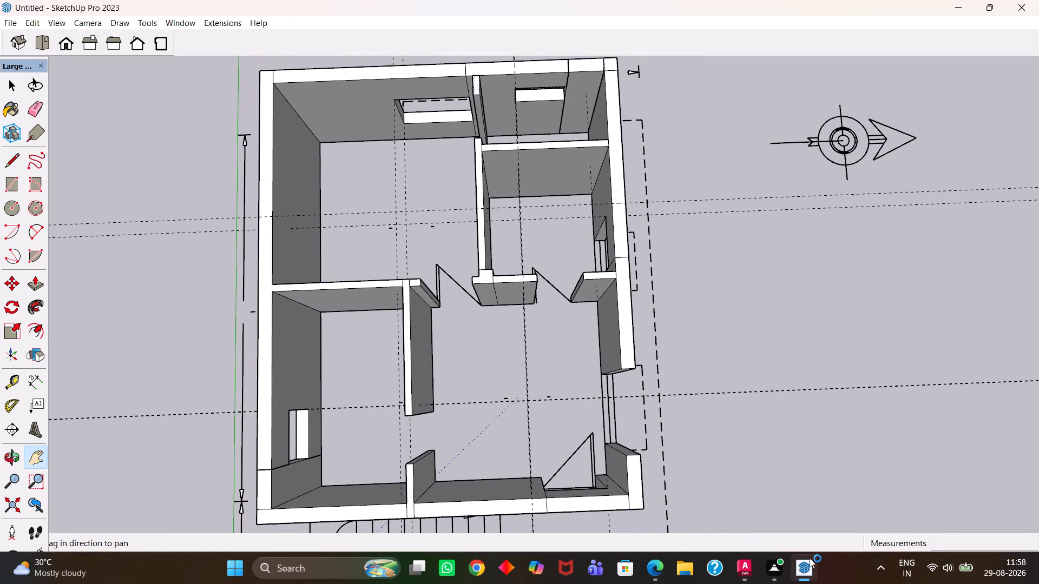
left_click(712, 528)
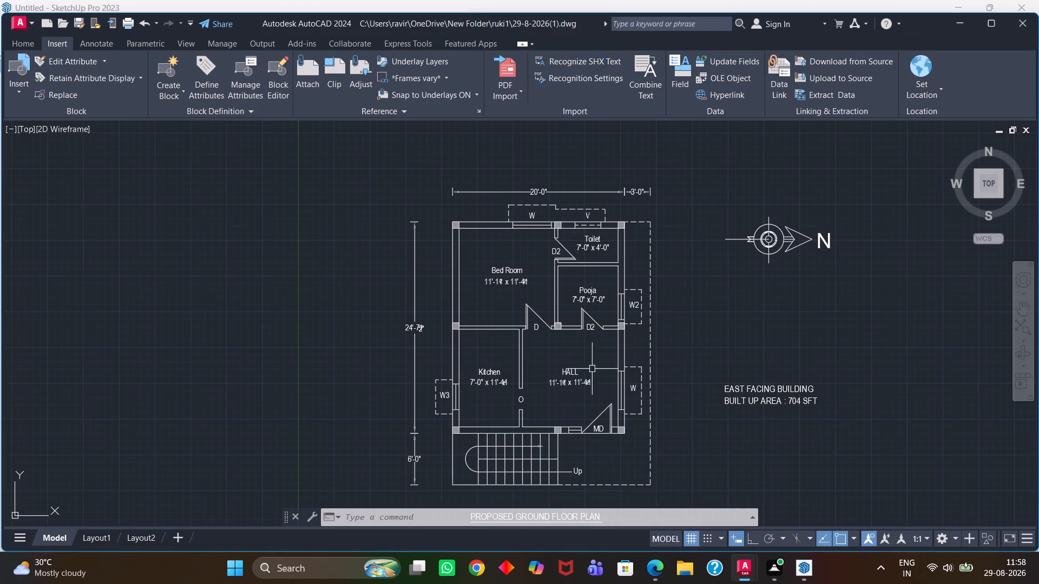
scroll(654, 382, "up", 2)
scroll(654, 382, "down", 1)
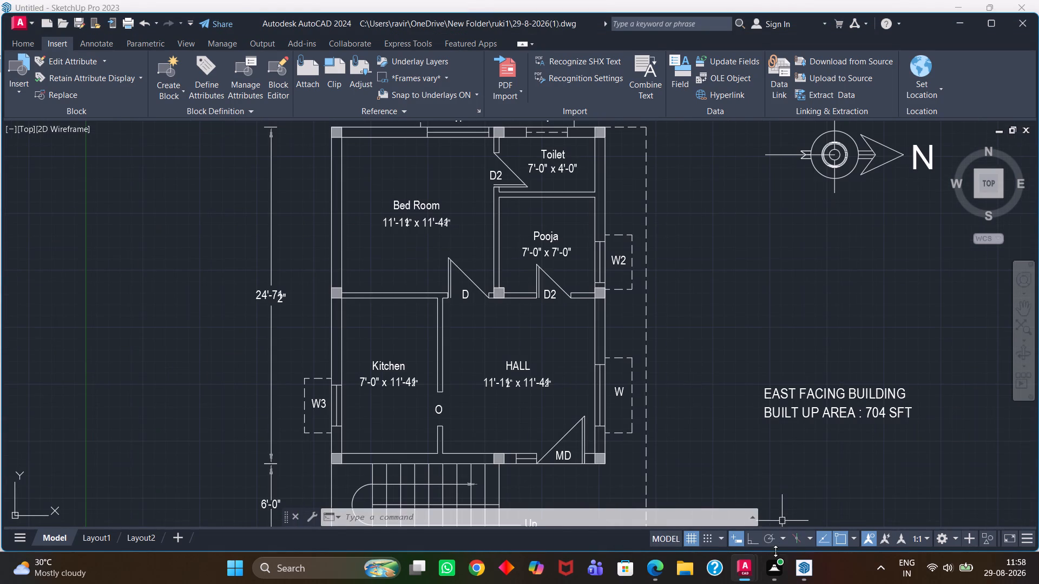
left_click(780, 516)
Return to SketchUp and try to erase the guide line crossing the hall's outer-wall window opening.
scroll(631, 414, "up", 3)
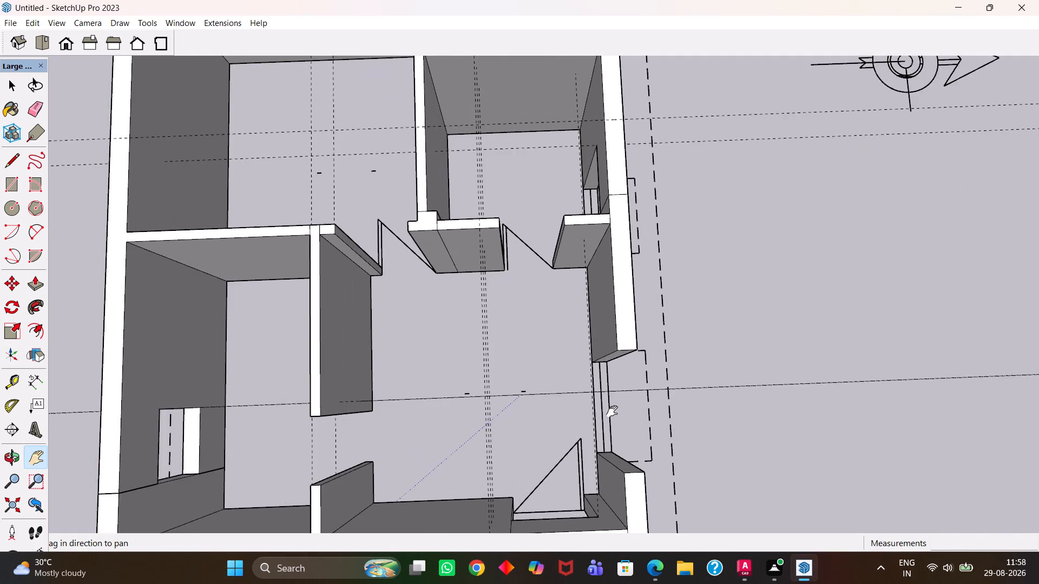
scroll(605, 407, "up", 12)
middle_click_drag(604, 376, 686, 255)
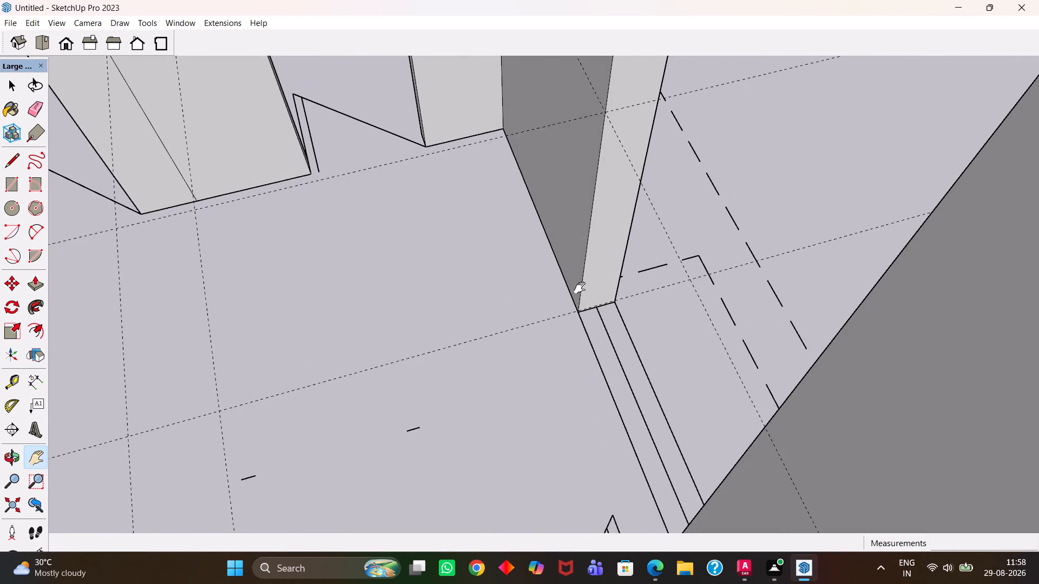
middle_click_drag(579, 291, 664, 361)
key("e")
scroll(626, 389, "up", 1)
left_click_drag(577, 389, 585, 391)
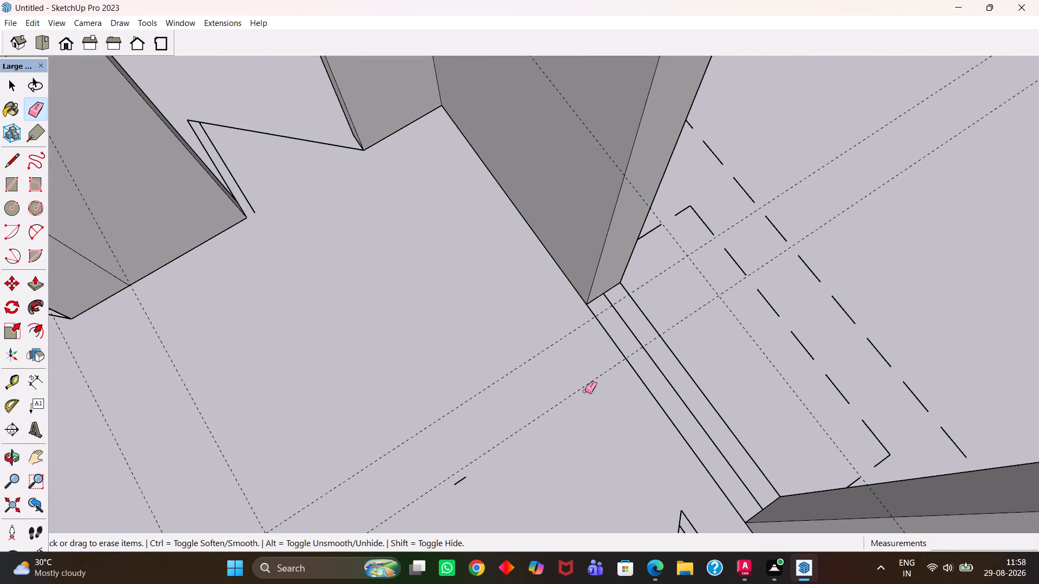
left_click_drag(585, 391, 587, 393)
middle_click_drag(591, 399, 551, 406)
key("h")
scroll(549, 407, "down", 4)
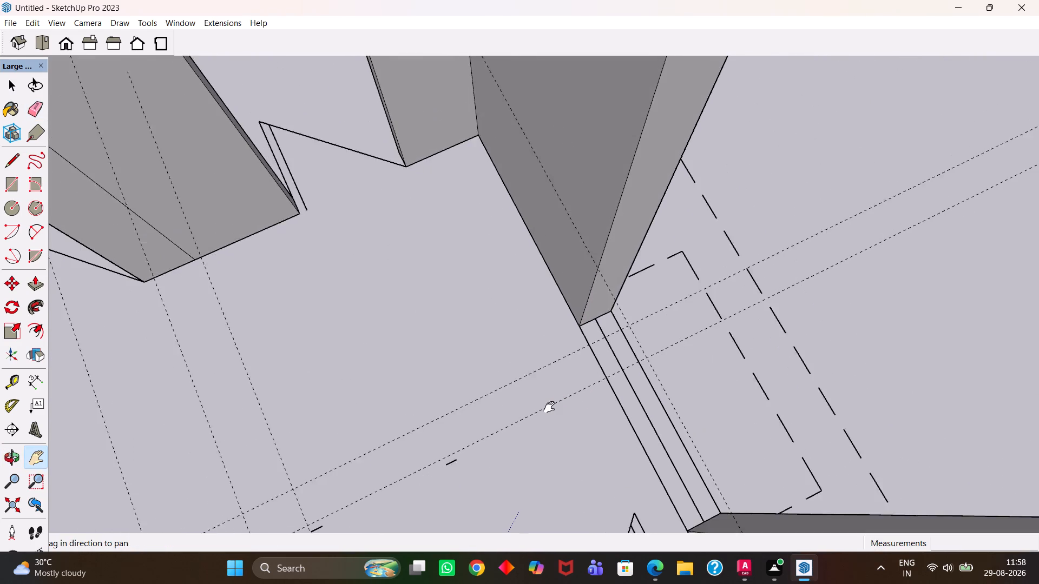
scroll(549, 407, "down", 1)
Save the model as 29-8-2026(1) in the ruki folder inside New Folder.
key("ctrl+s")
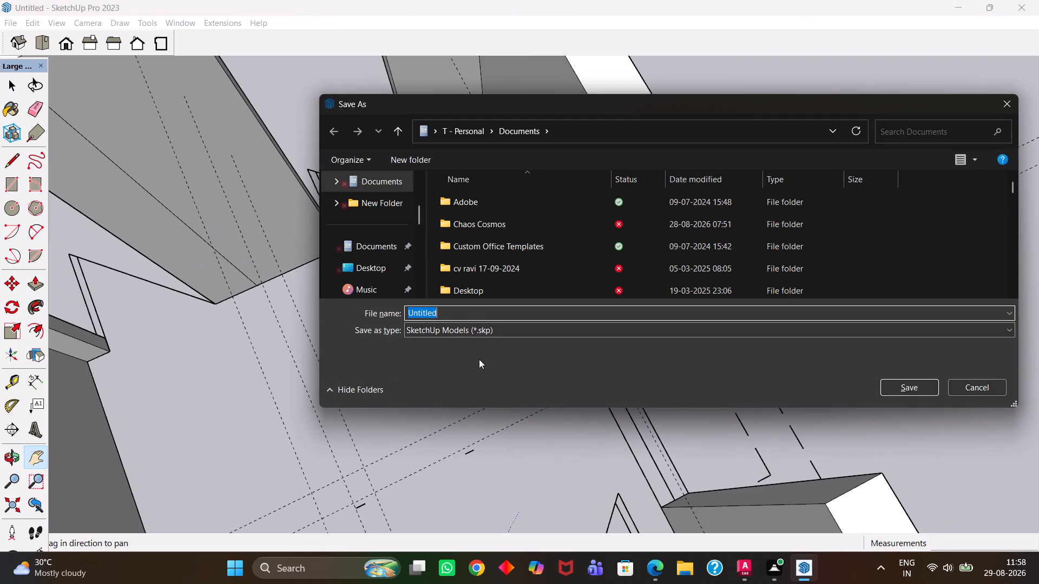
left_click(369, 207)
double_click(466, 269)
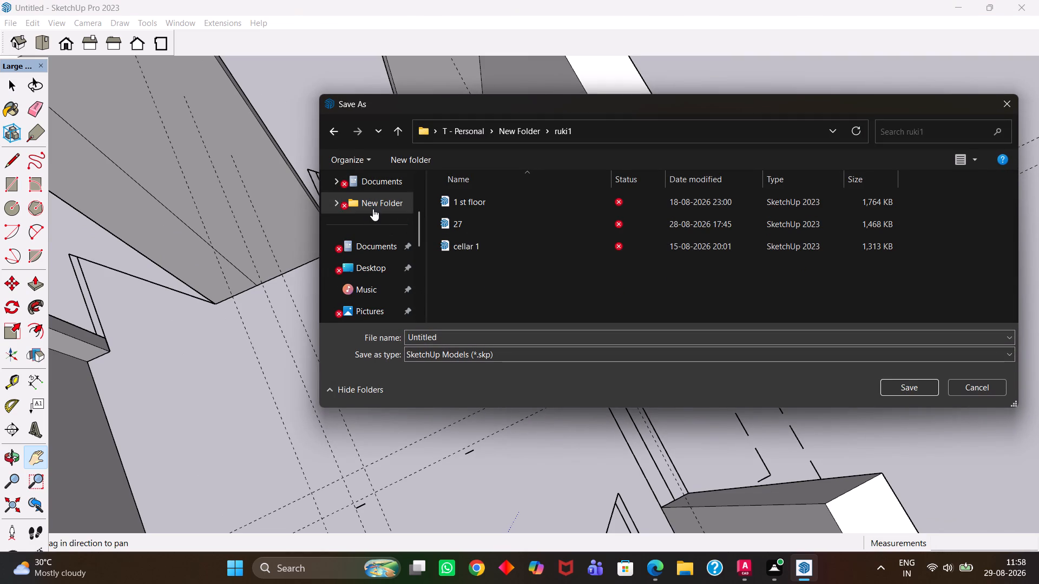
left_click(363, 198)
double_click(468, 244)
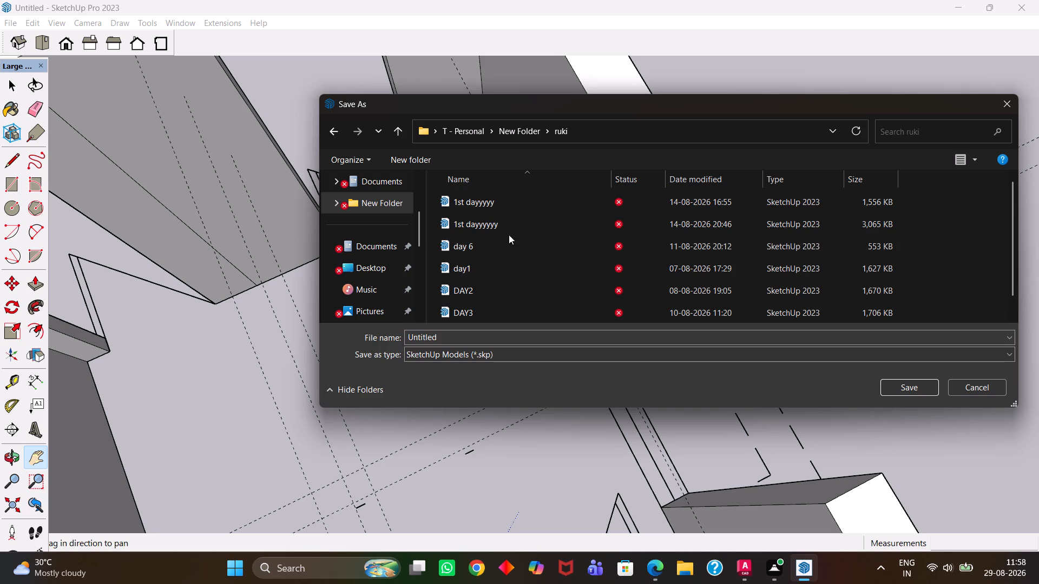
scroll(515, 236, "down", 9)
scroll(515, 259, "up", 5)
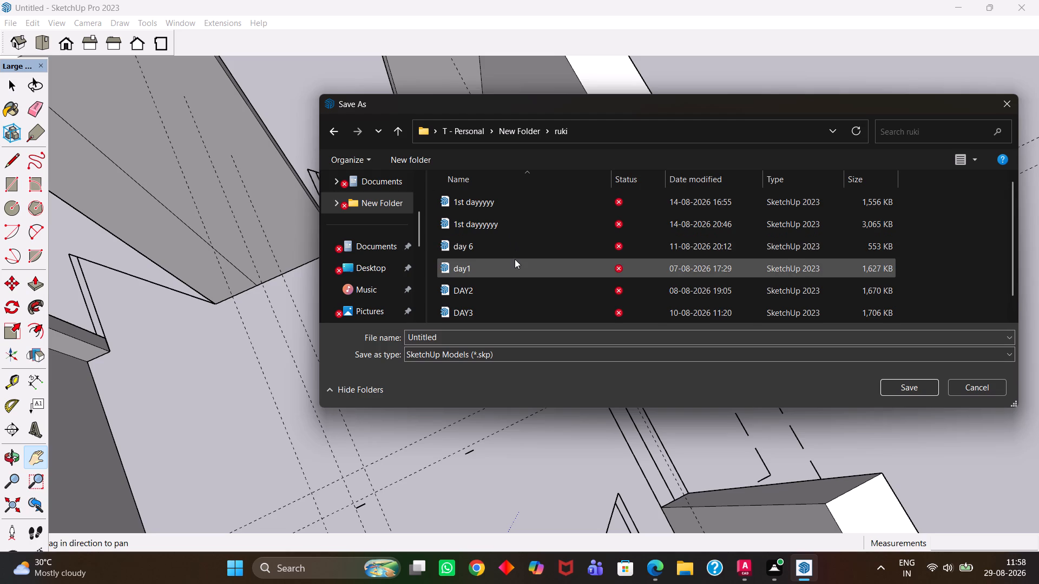
scroll(515, 259, "down", 5)
left_click(450, 336)
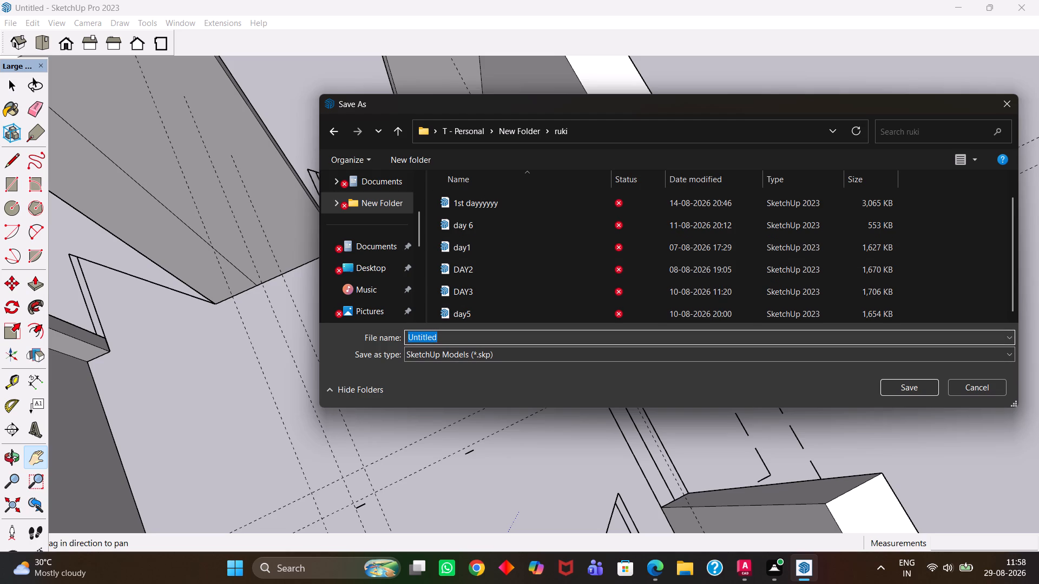
key("BackSpace")
type("29")
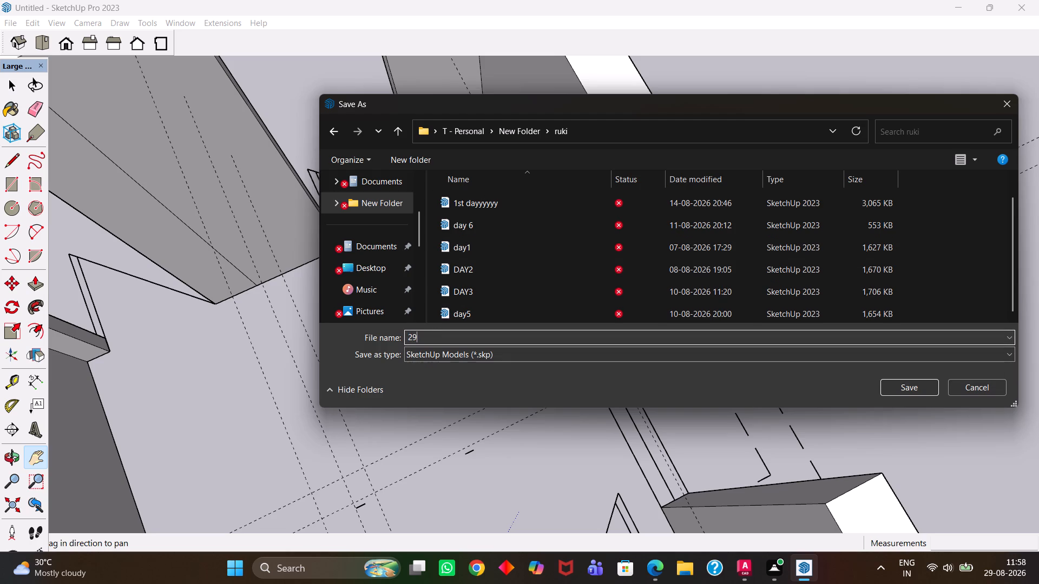
key("minus")
type("8-2026")
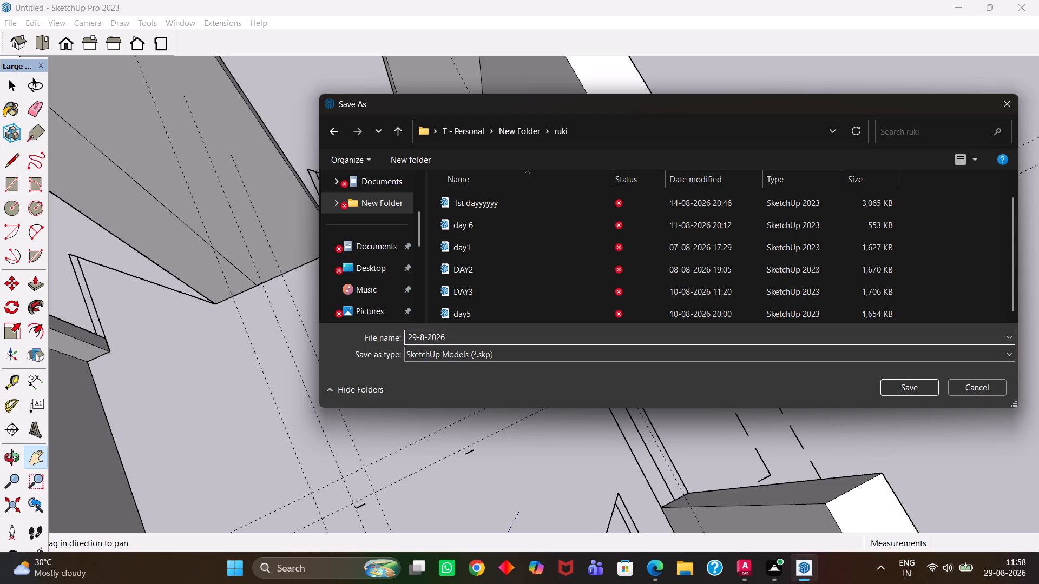
key("shift+parenleft")
type("1)")
left_click(903, 387)
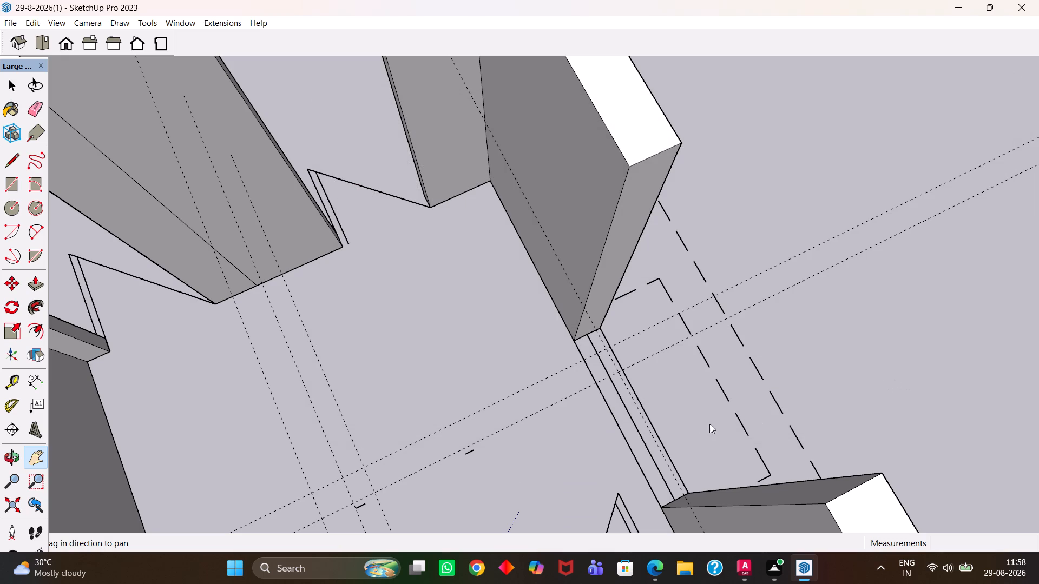
Delete all the dashed guide lines from the model.
key("h")
scroll(654, 343, "up", 3)
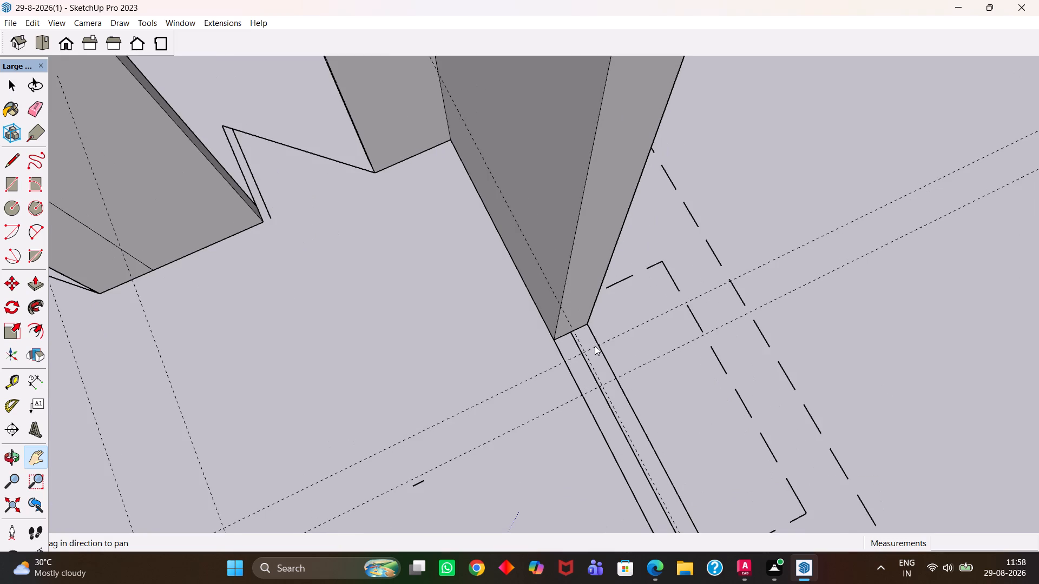
scroll(594, 347, "up", 3)
middle_click_drag(571, 363, 679, 368)
scroll(636, 331, "up", 1)
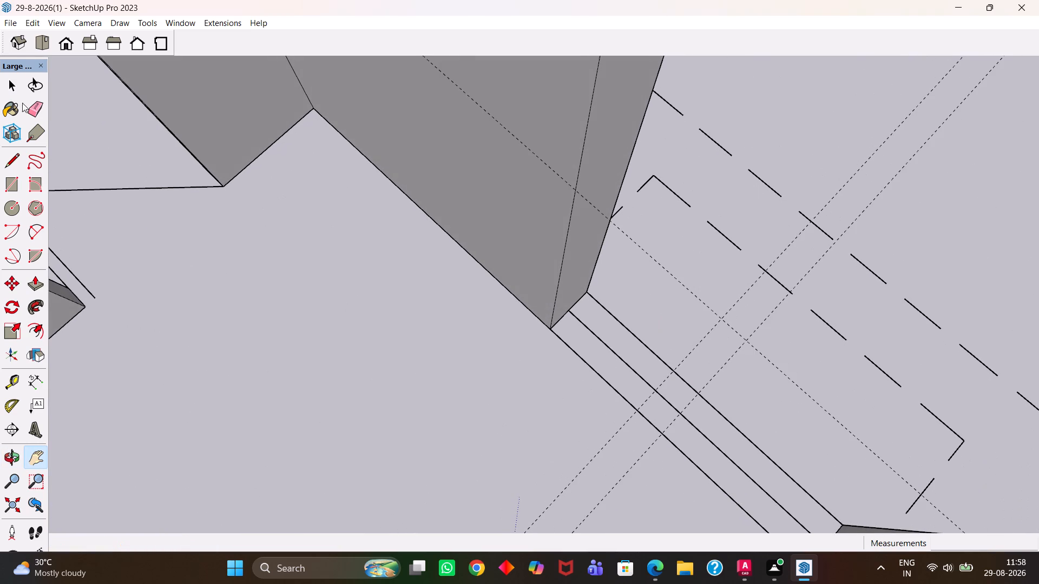
left_click(31, 21)
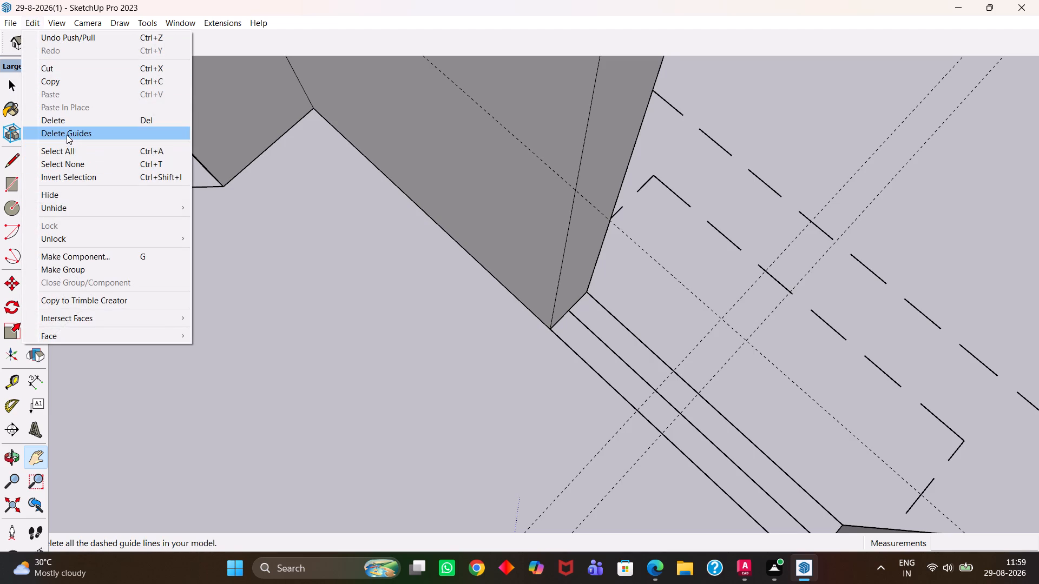
left_click(67, 135)
Place a guide 3' above the bottom edge of the wall end at the hall window opening.
scroll(626, 357, "up", 3)
middle_click_drag(571, 333, 540, 341)
scroll(540, 341, "up", 1)
key("h")
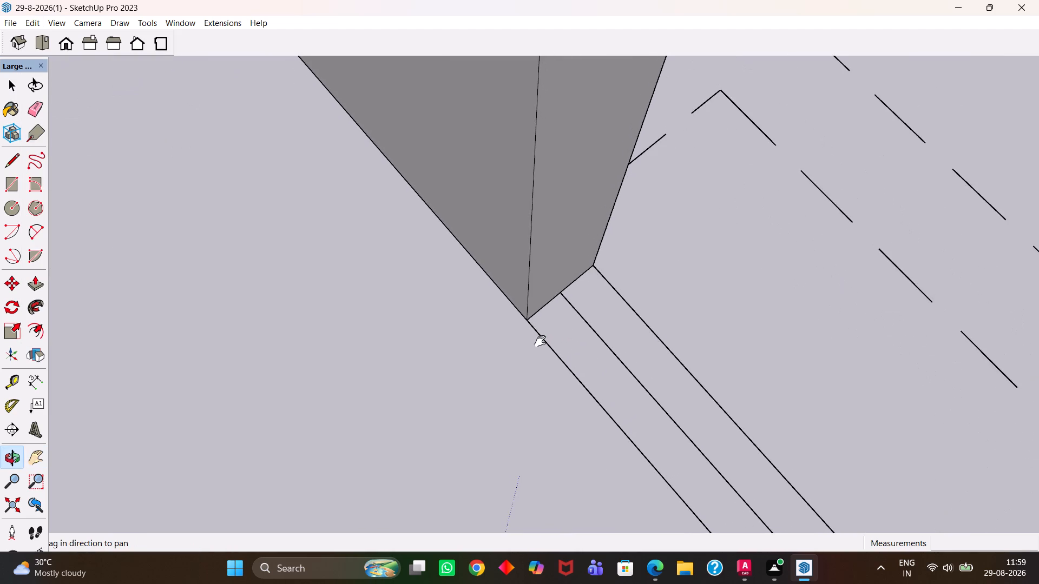
scroll(540, 341, "up", 1)
left_click_drag(570, 296, 586, 373)
scroll(589, 374, "up", 1)
middle_click_drag(594, 378, 571, 373)
key("t")
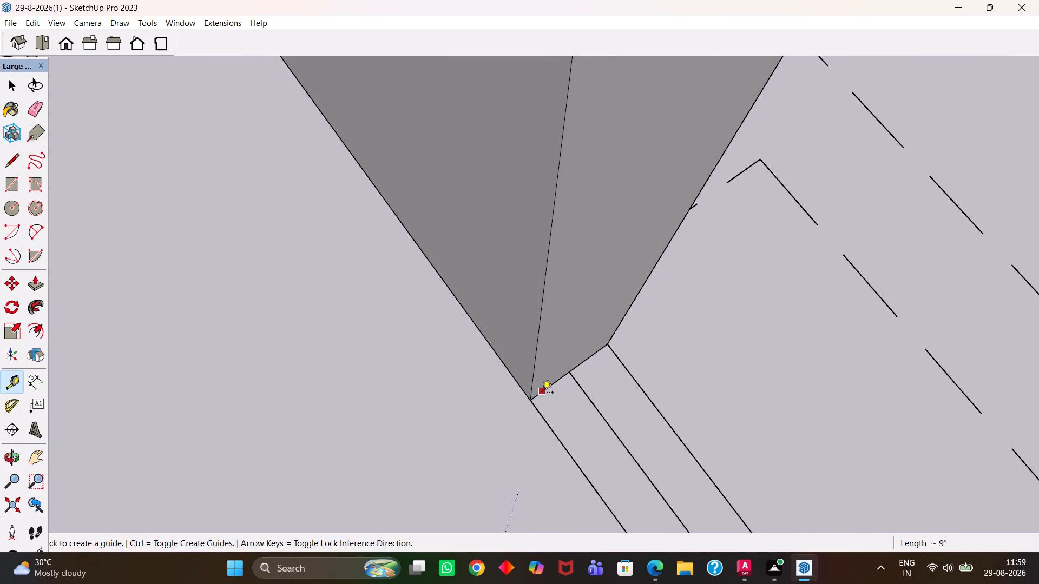
double_click(543, 389)
left_click(545, 388)
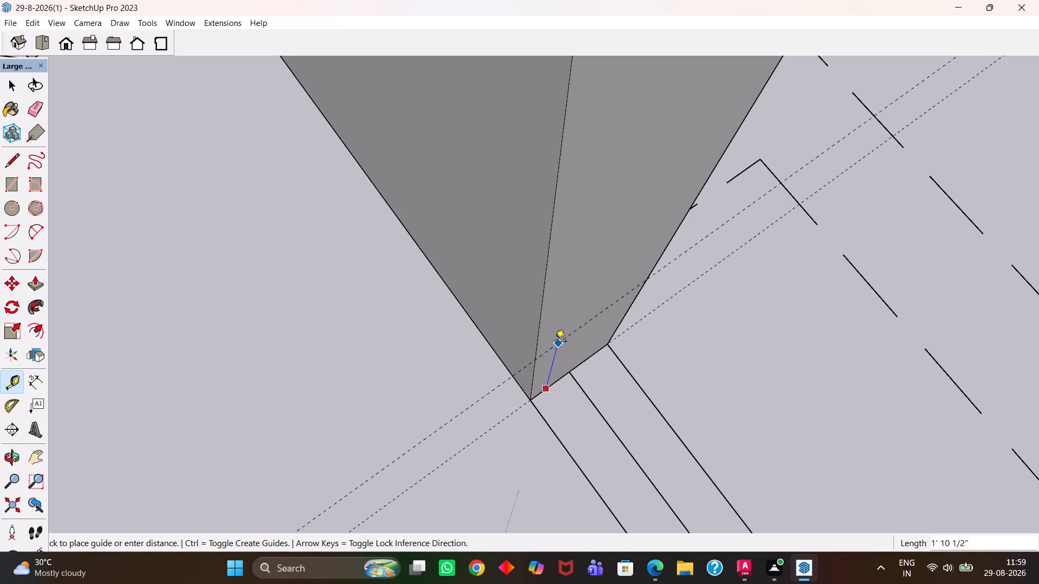
type("3'")
key("Return")
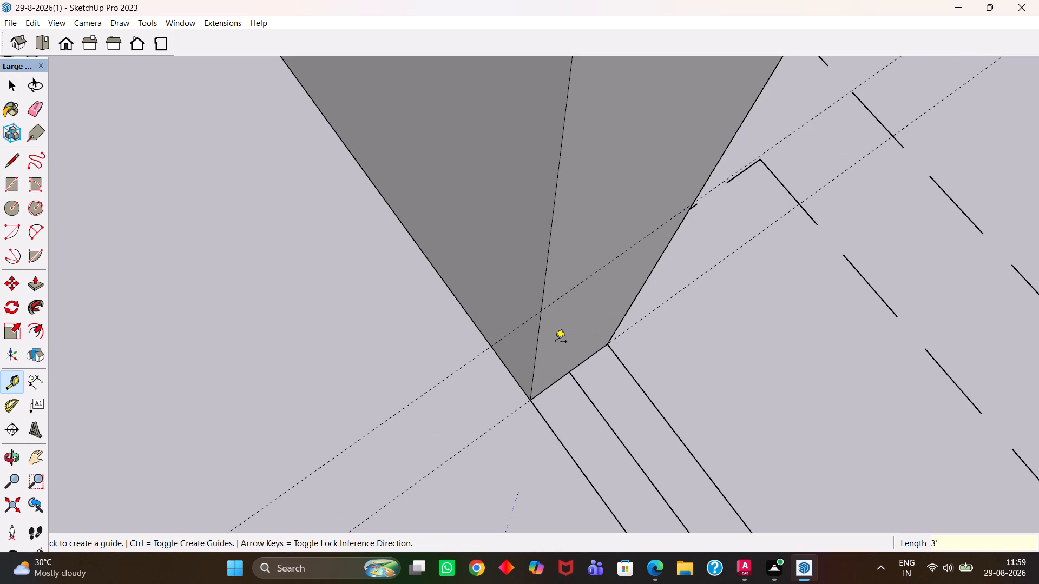
Add a second guide 4' above the 3' guide on the same wall end.
key("h")
left_click_drag(580, 289, 574, 408)
middle_click_drag(567, 359, 551, 309)
middle_click(551, 309)
scroll(561, 337, "down", 3)
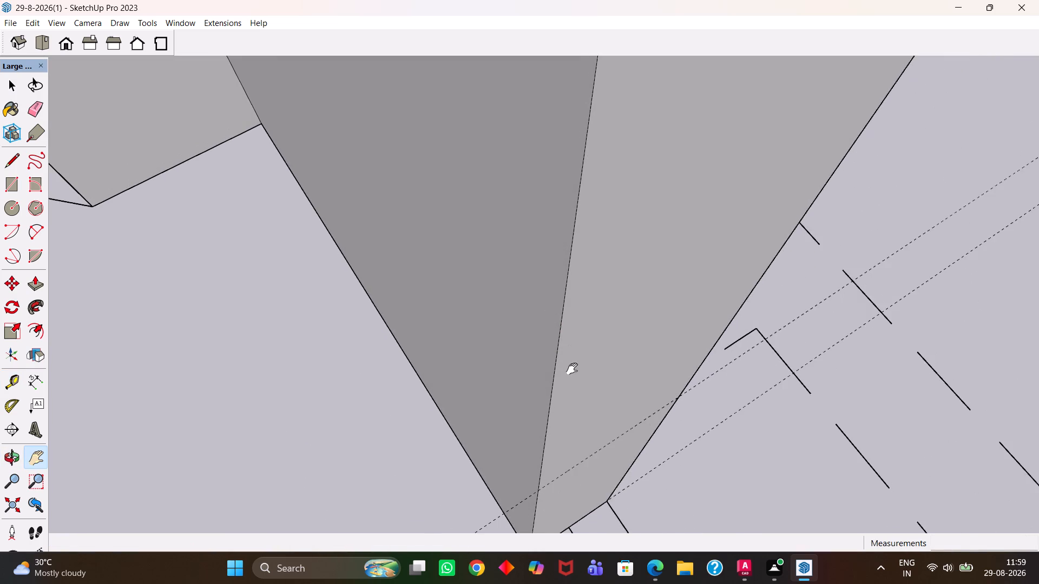
left_click_drag(576, 406, 573, 265)
middle_click_drag(558, 332, 558, 320)
key("t")
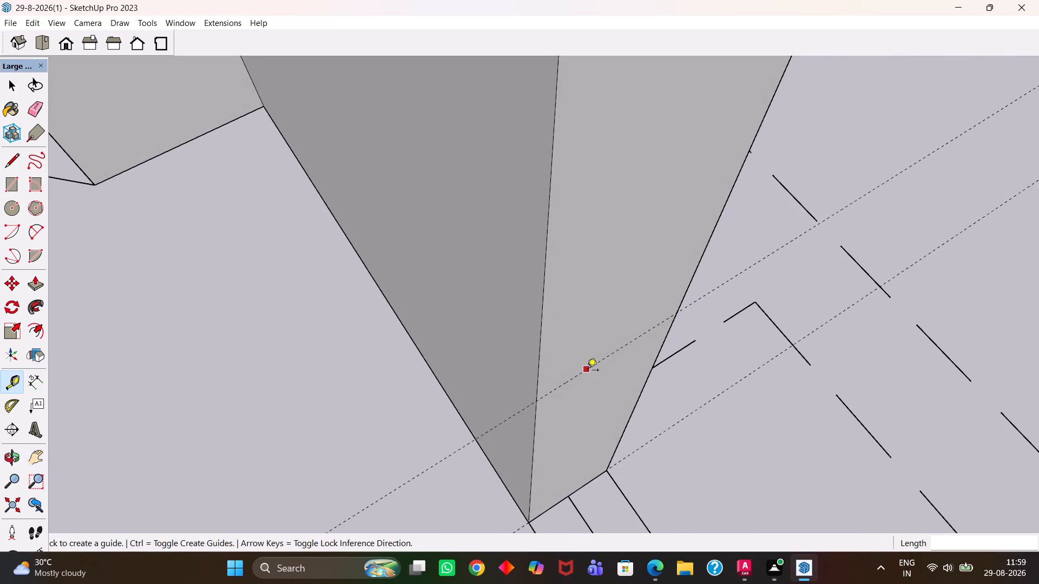
left_click(587, 371)
type("4'")
key("Return")
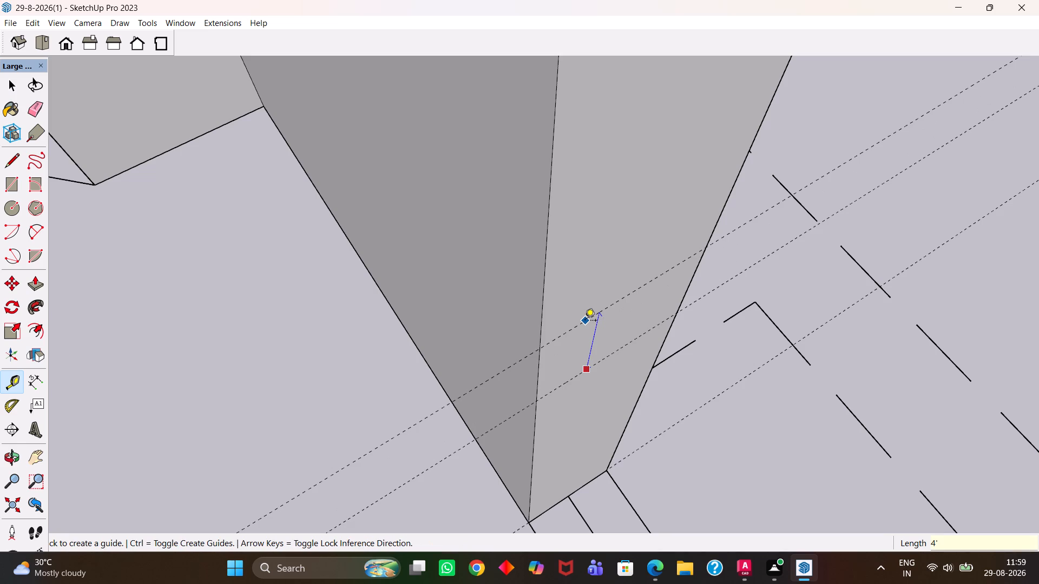
Draw two edges across the wall end along the sill and head guides to split its face.
key("l")
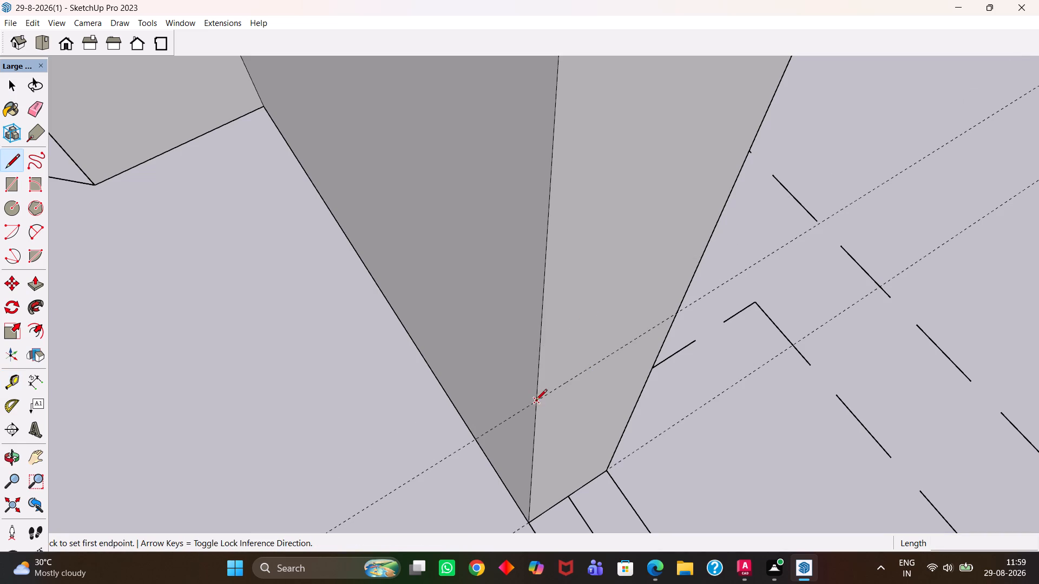
left_click(536, 401)
left_click(673, 312)
scroll(669, 316, "down", 4)
key("h")
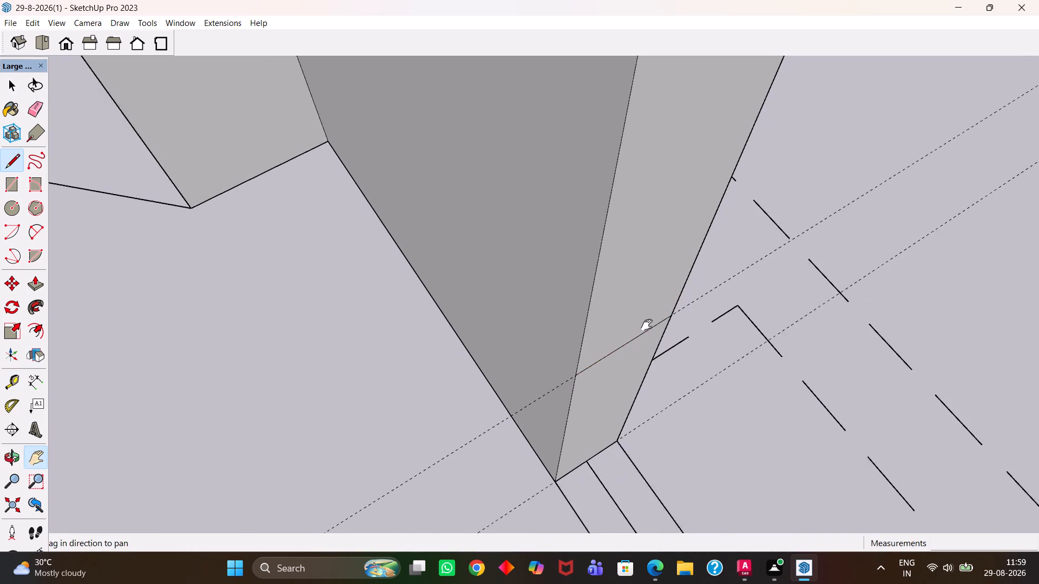
scroll(647, 325, "down", 10)
left_click_drag(683, 258, 570, 415)
scroll(558, 397, "up", 4)
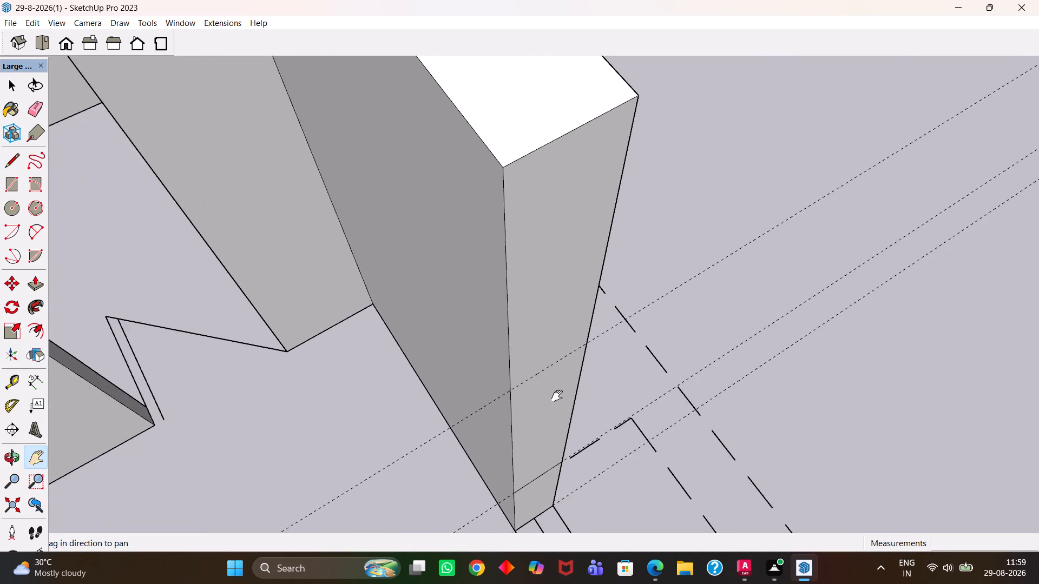
middle_click_drag(540, 395, 542, 372)
key("l")
left_click(503, 357)
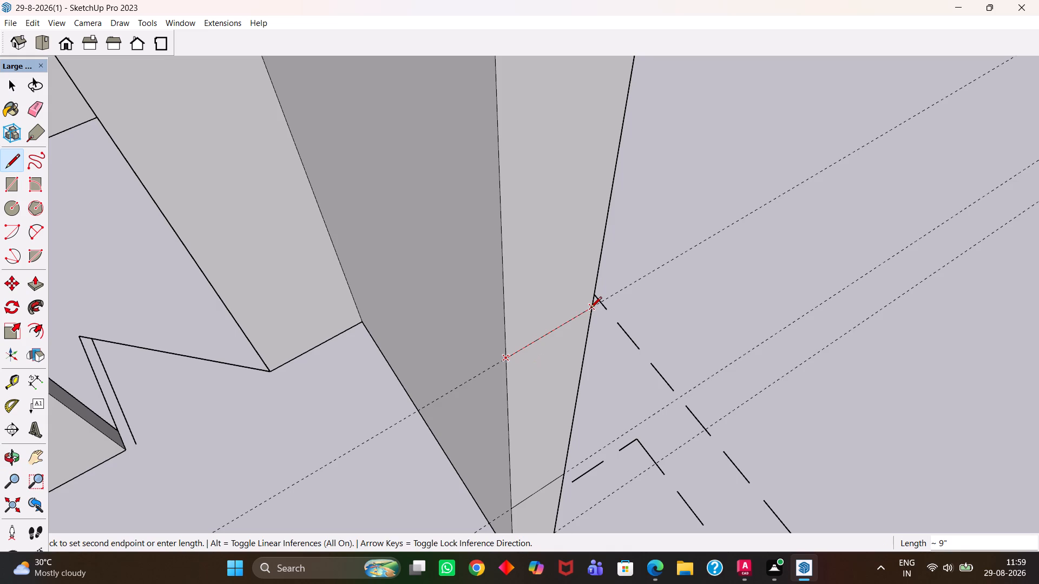
left_click(590, 309)
Push/Pull the face above the upper edge about 4' 6" across the opening to form the hall window's header.
scroll(590, 308, "down", 4)
key("space")
left_click(576, 271)
key("p")
left_click(574, 261)
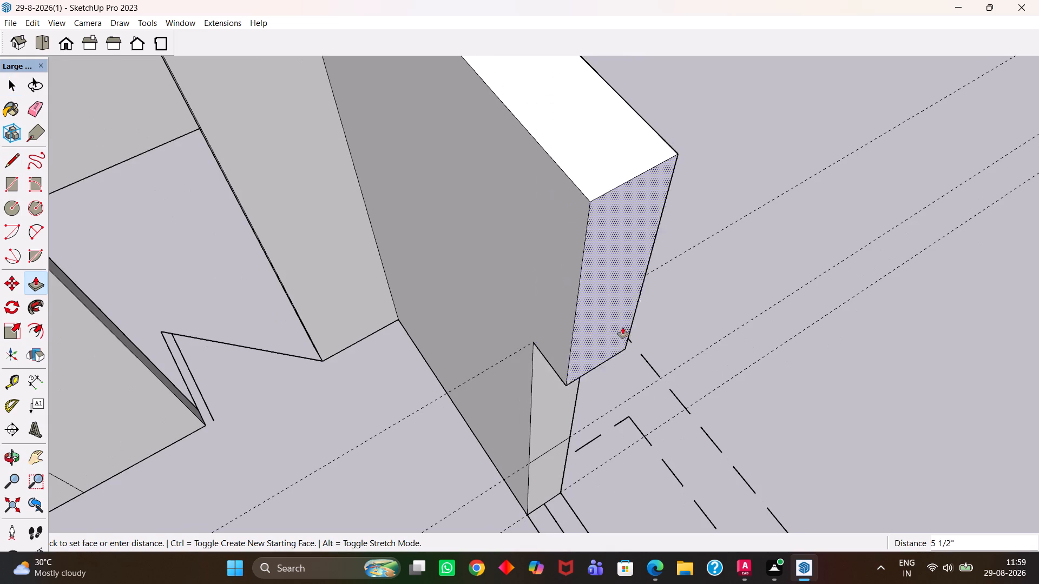
scroll(627, 350, "down", 10)
left_click(753, 467)
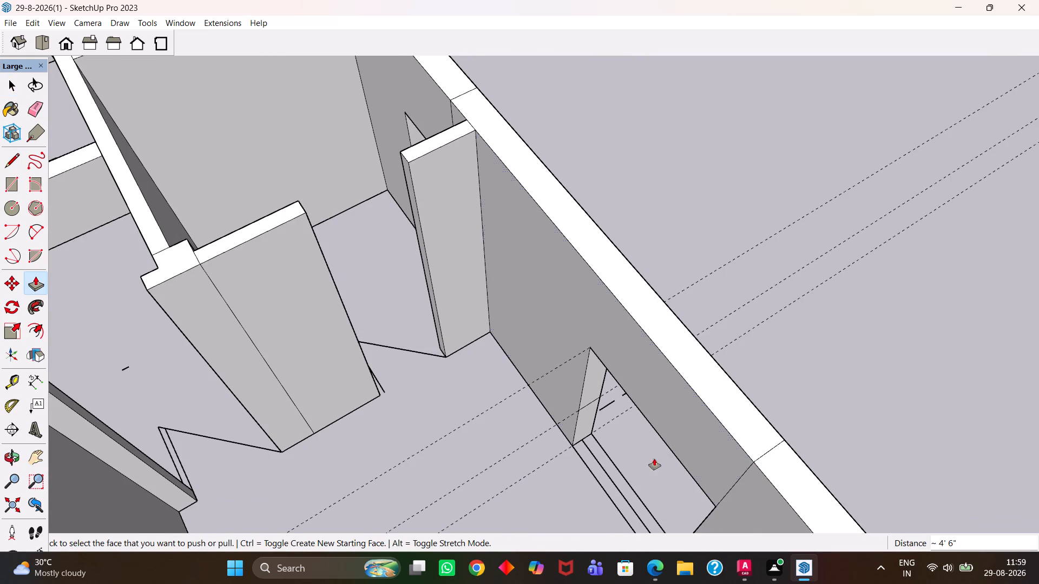
Push/Pull the lower face of the wall end across the hall window opening to form its sill wall.
scroll(595, 448, "up", 2)
left_click(584, 416)
scroll(746, 491, "down", 1)
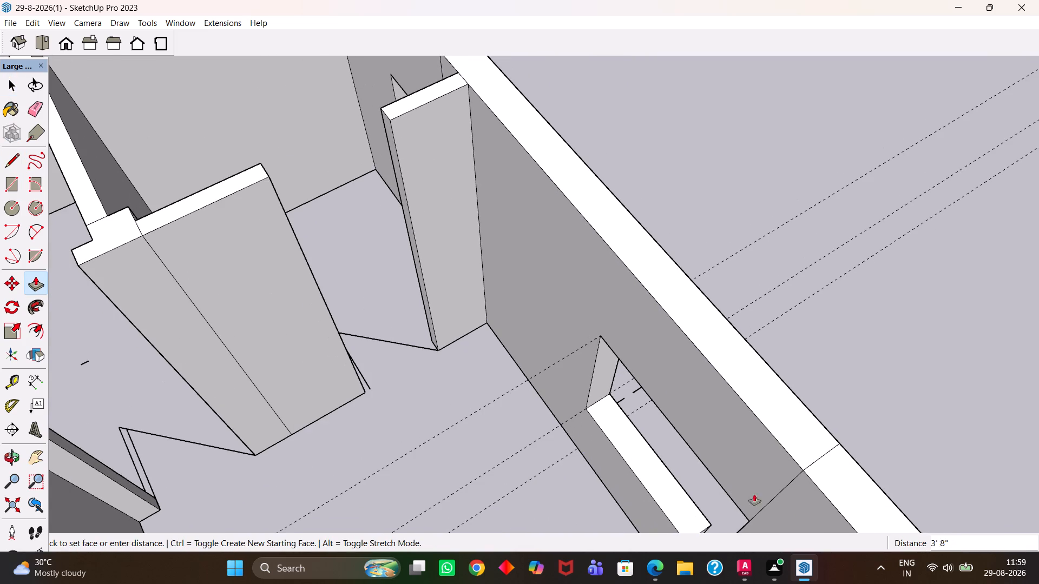
left_click(766, 509)
Place a guide 3' above the bottom edge of the wall end at the adjacent room's window opening on the same outer wall.
key("h")
scroll(686, 475, "down", 12)
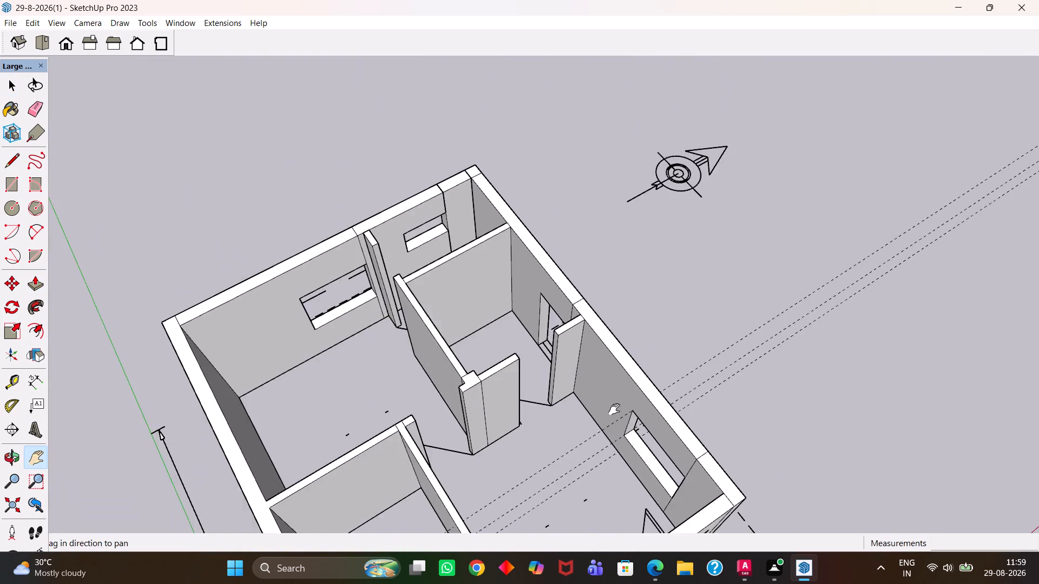
scroll(614, 409, "down", 3)
scroll(682, 408, "up", 1)
middle_click_drag(683, 408, 608, 461)
scroll(593, 458, "up", 7)
middle_click_drag(501, 374, 836, 345)
scroll(610, 388, "up", 1)
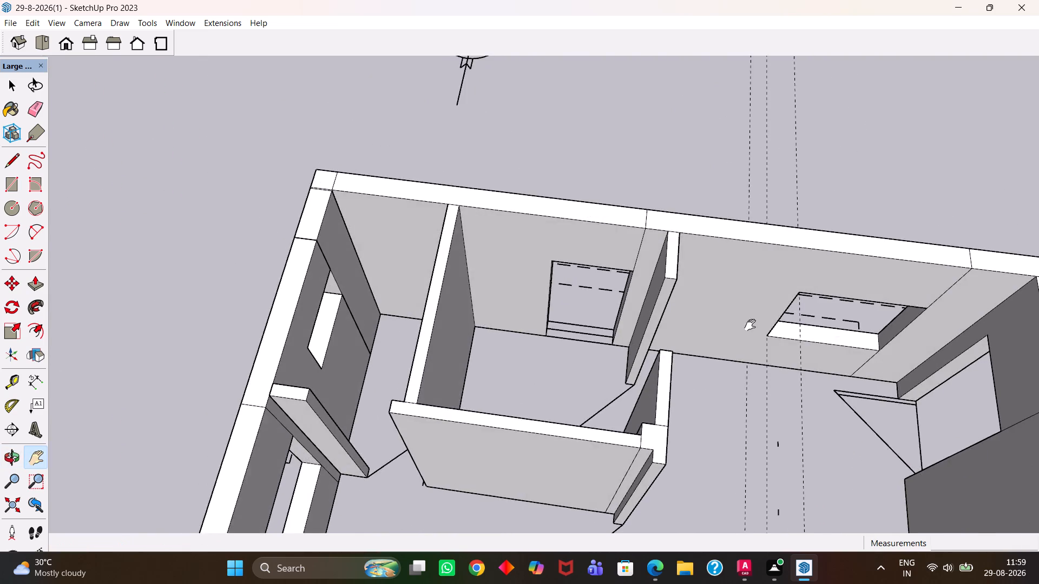
scroll(657, 310, "up", 6)
scroll(584, 327, "up", 4)
scroll(560, 329, "down", 2)
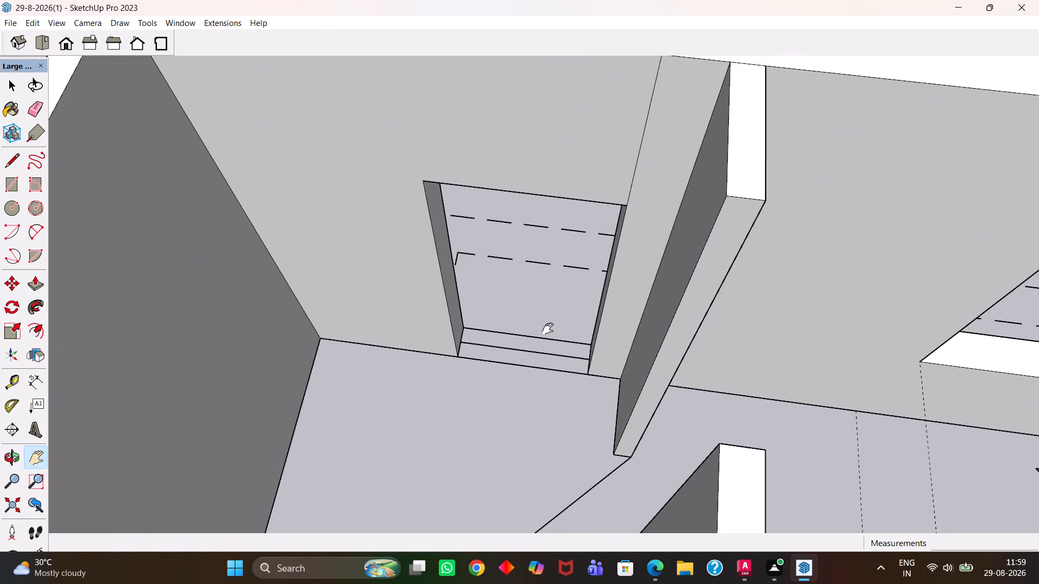
left_click_drag(510, 327, 599, 378)
scroll(604, 388, "up", 4)
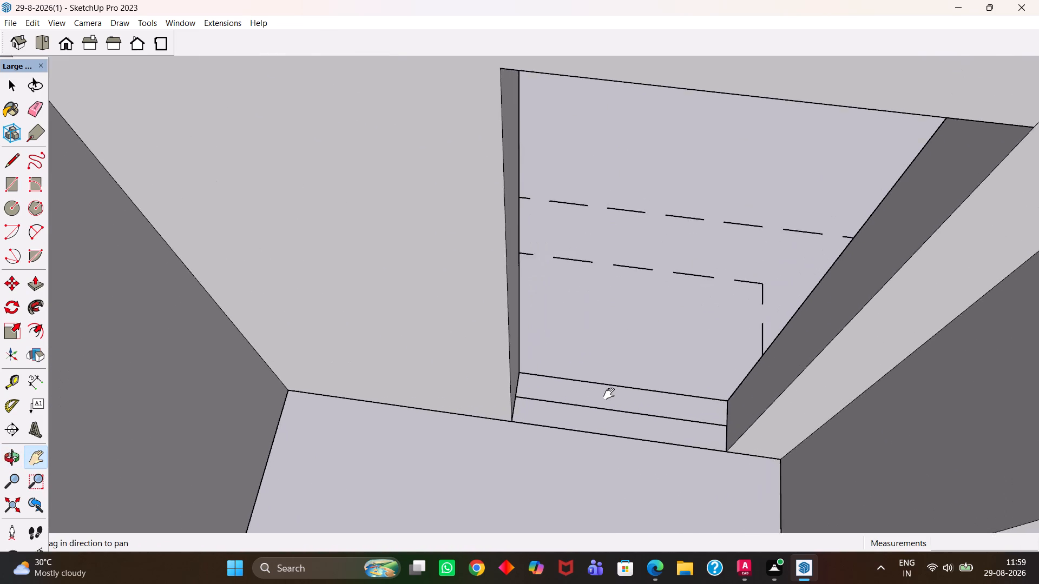
scroll(609, 394, "up", 2)
middle_click_drag(614, 404, 439, 388)
scroll(593, 410, "up", 1)
scroll(451, 390, "up", 2)
left_click_drag(462, 383, 477, 392)
key("t")
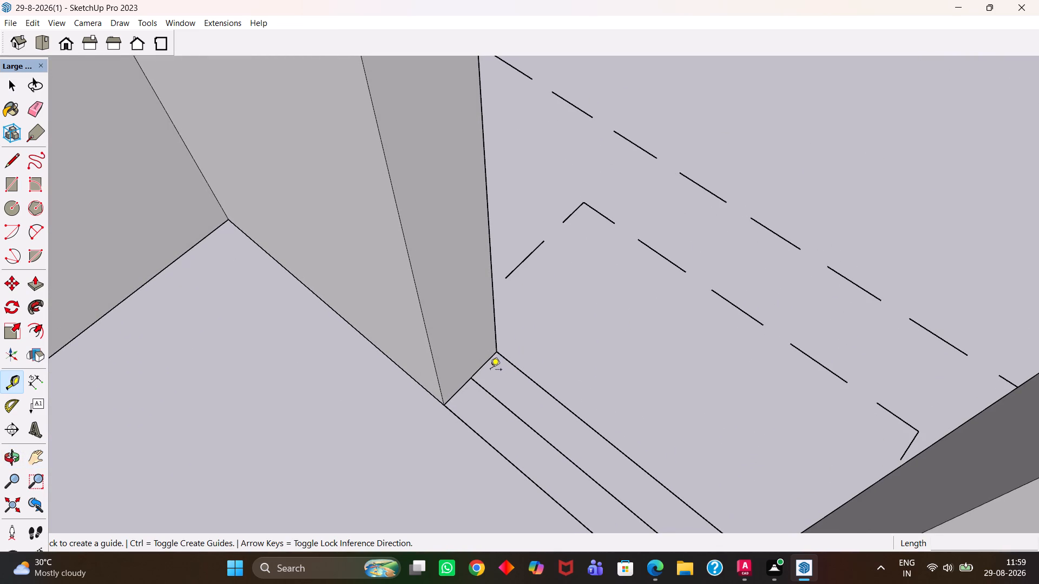
double_click(486, 366)
left_click(459, 386)
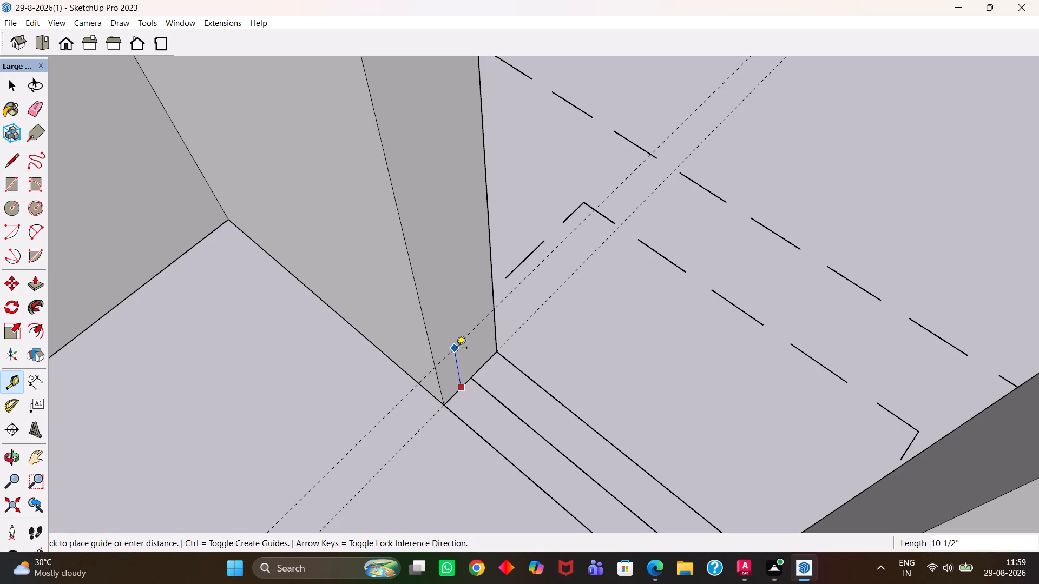
type("3'")
key("Return")
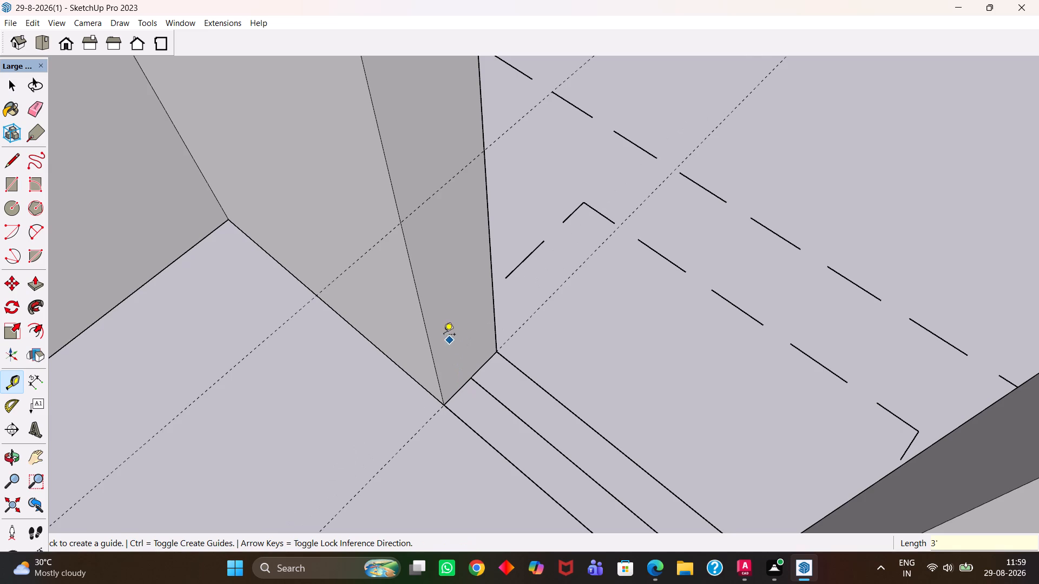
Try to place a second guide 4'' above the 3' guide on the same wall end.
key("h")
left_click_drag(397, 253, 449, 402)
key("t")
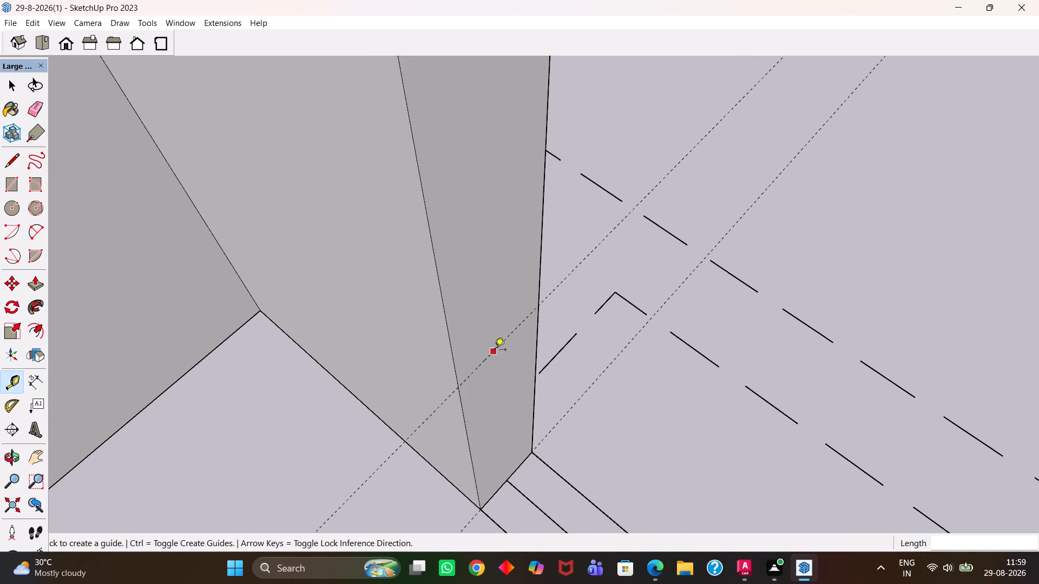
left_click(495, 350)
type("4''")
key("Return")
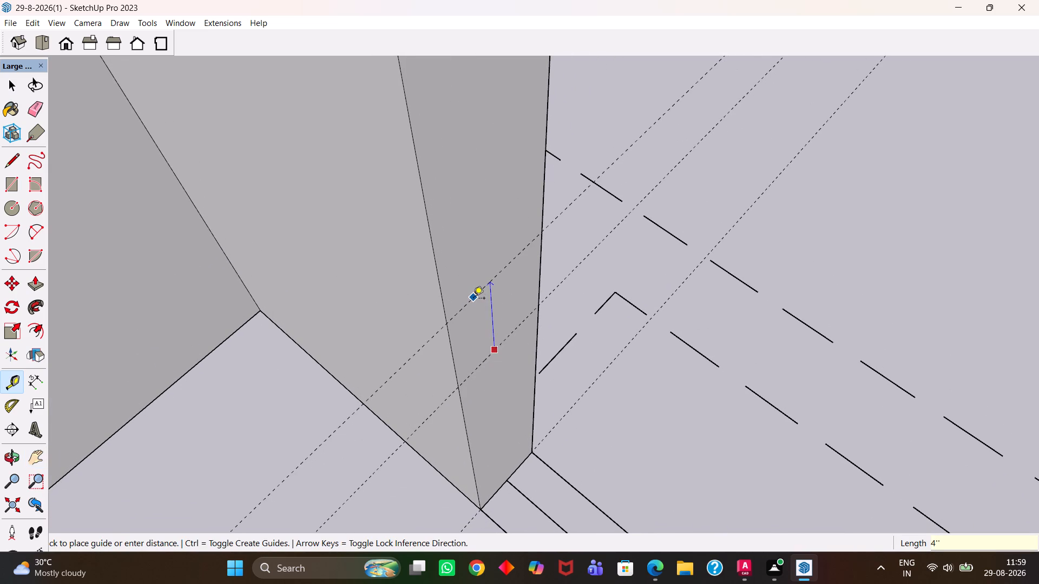
Draw an edge about 9" long across the wall end along the 3' guide to split its face.
key("l")
key("Return")
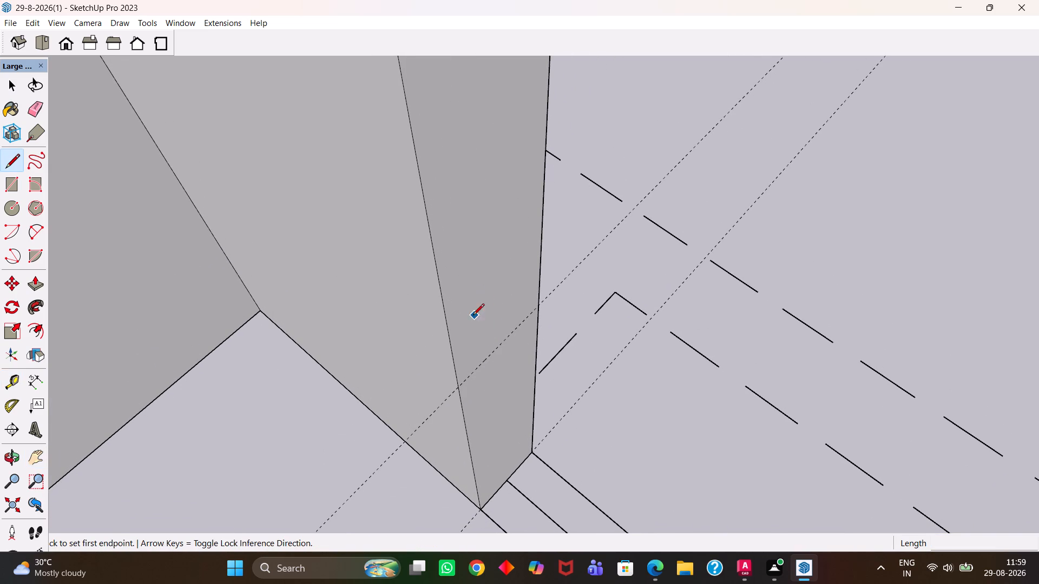
left_click(457, 389)
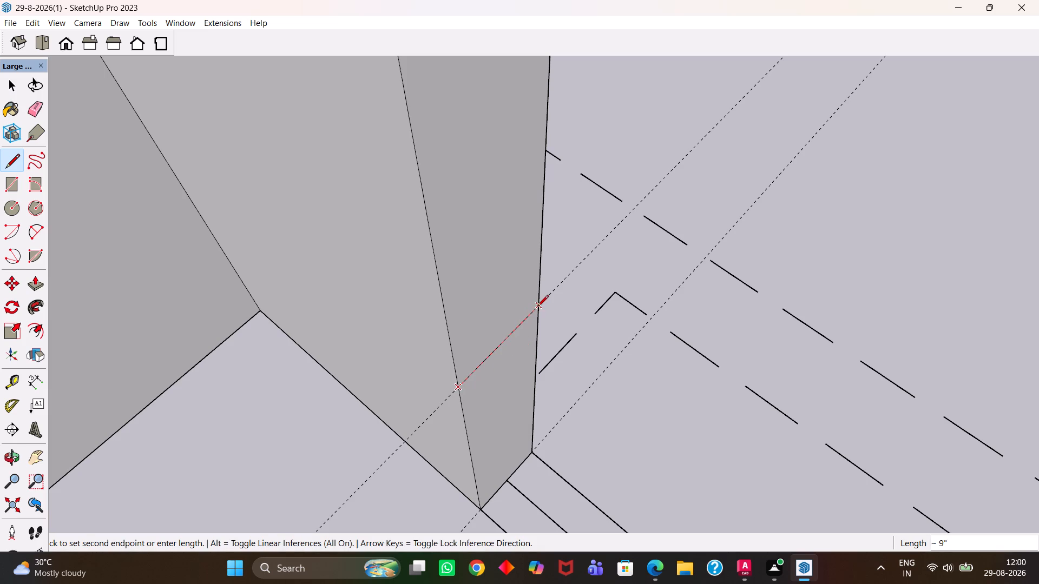
left_click(537, 307)
Push/Pull the face below the new edge about 3' across the opening to form the window's sill wall.
key("h")
scroll(537, 307, "down", 3)
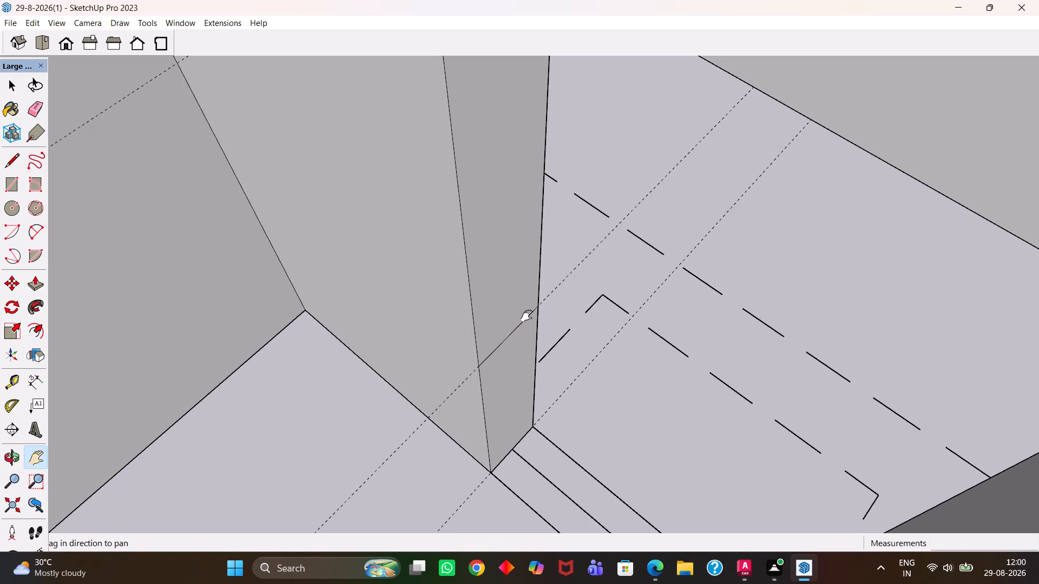
key("h")
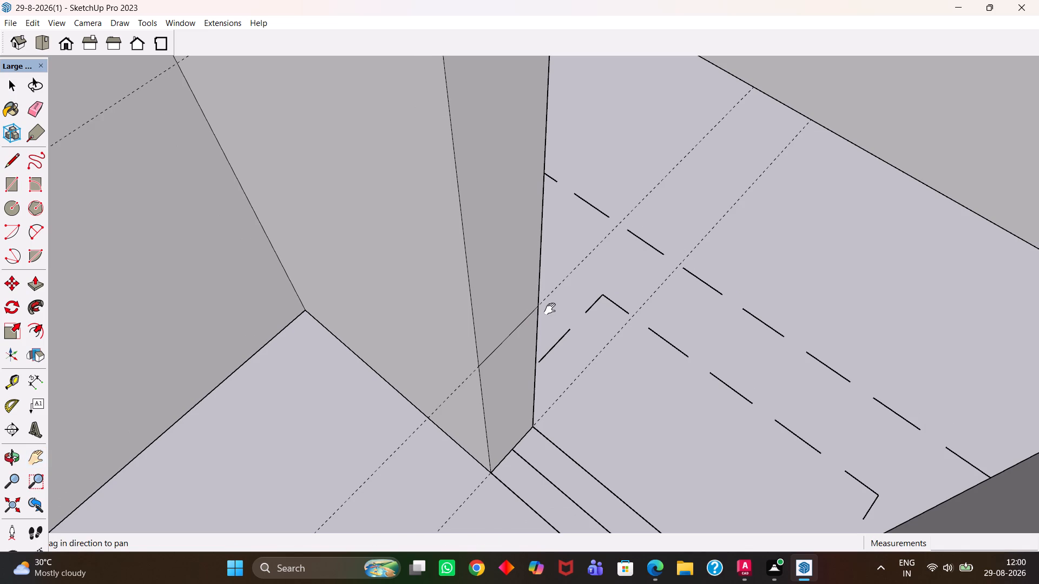
left_click_drag(541, 283, 589, 410)
middle_click_drag(561, 365, 564, 291)
scroll(564, 309, "down", 2)
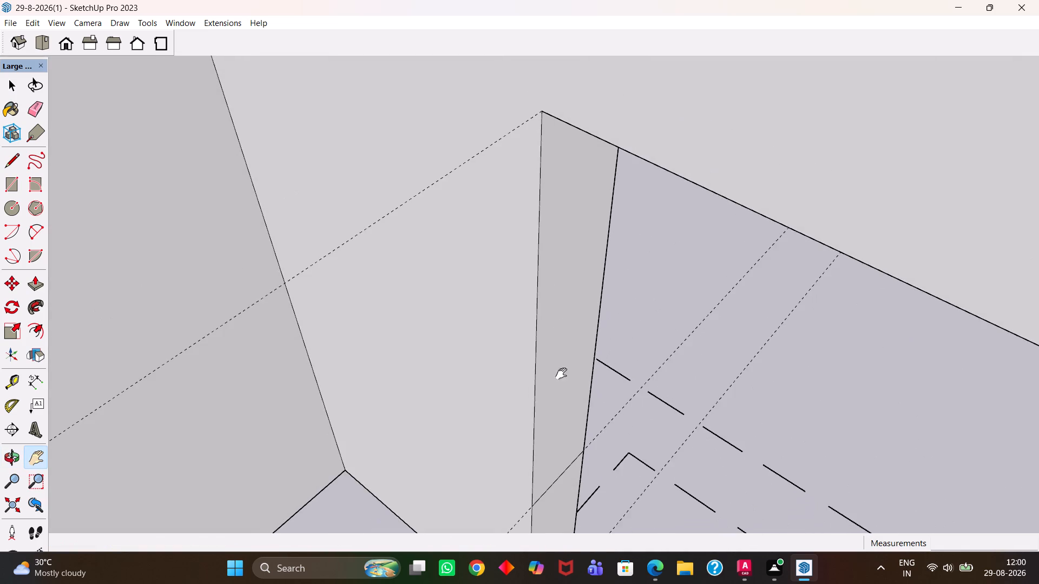
left_click_drag(564, 409, 551, 290)
key("n")
key("space")
left_click(542, 414)
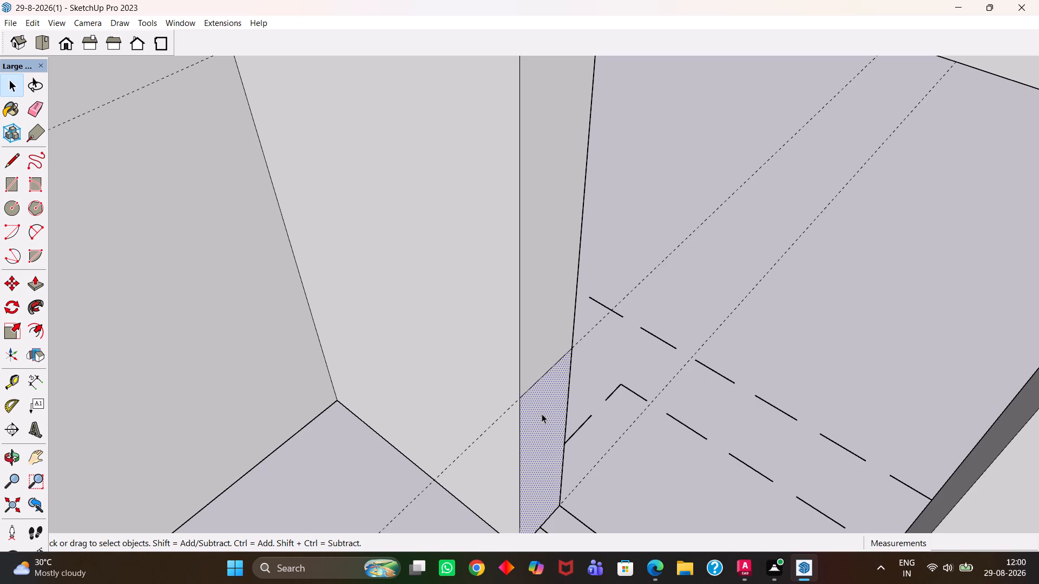
key("p")
left_click(542, 414)
scroll(639, 430, "down", 5)
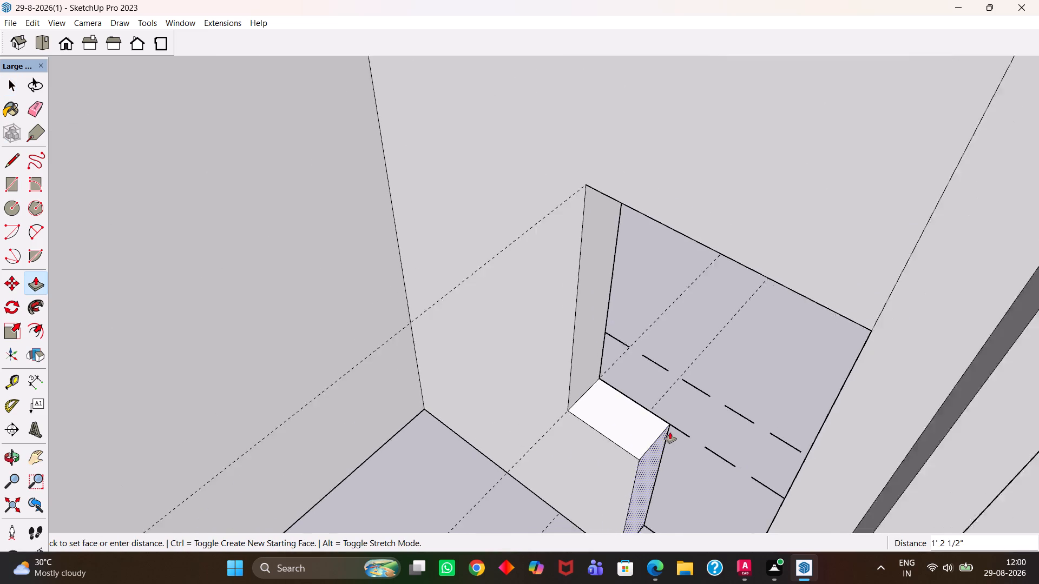
scroll(670, 432, "down", 1)
middle_click_drag(685, 431, 801, 434)
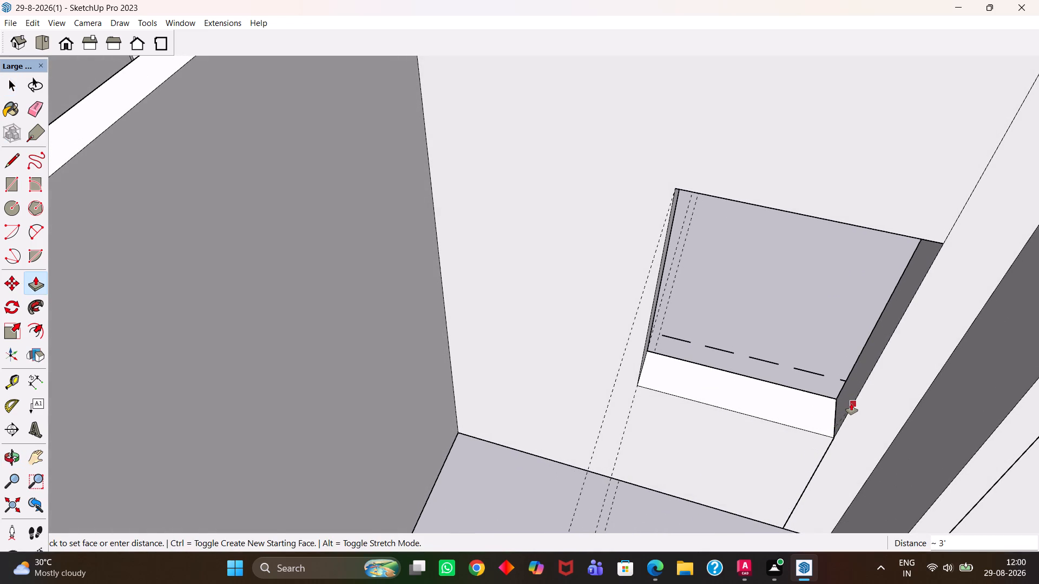
left_click(851, 403)
Examine the rooms from several angles to check the finished window sills and the remaining door openings.
key("h")
left_click_drag(761, 380, 588, 435)
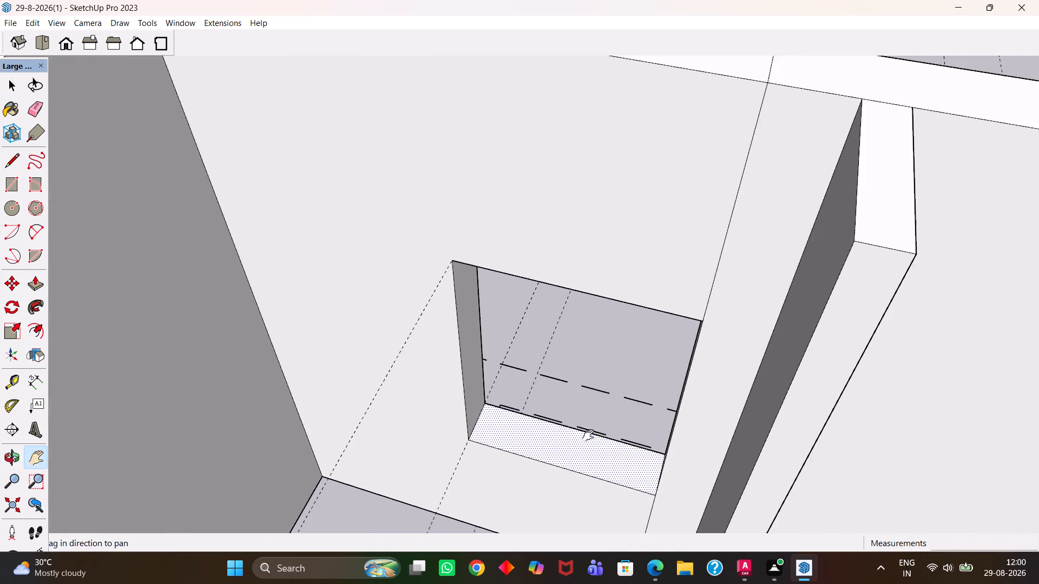
scroll(586, 434, "down", 6)
middle_click_drag(512, 404, 563, 457)
scroll(544, 432, "up", 2)
key("h")
scroll(563, 457, "down", 5)
left_click_drag(598, 465, 587, 332)
scroll(573, 340, "down", 5)
middle_click_drag(619, 346, 427, 370)
middle_click(423, 369)
scroll(423, 369, "up", 6)
scroll(423, 369, "down", 6)
middle_click_drag(511, 372, 312, 399)
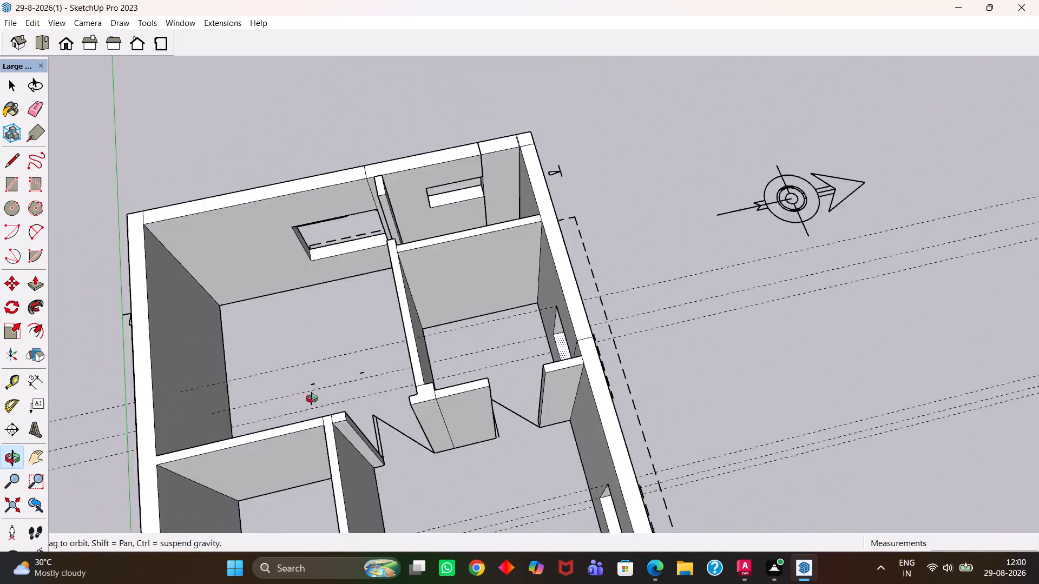
middle_click_drag(312, 399, 381, 384)
scroll(308, 399, "up", 5)
middle_click(383, 384)
key("h")
scroll(386, 377, "down", 10)
scroll(547, 328, "up", 1)
middle_click_drag(547, 328, 442, 446)
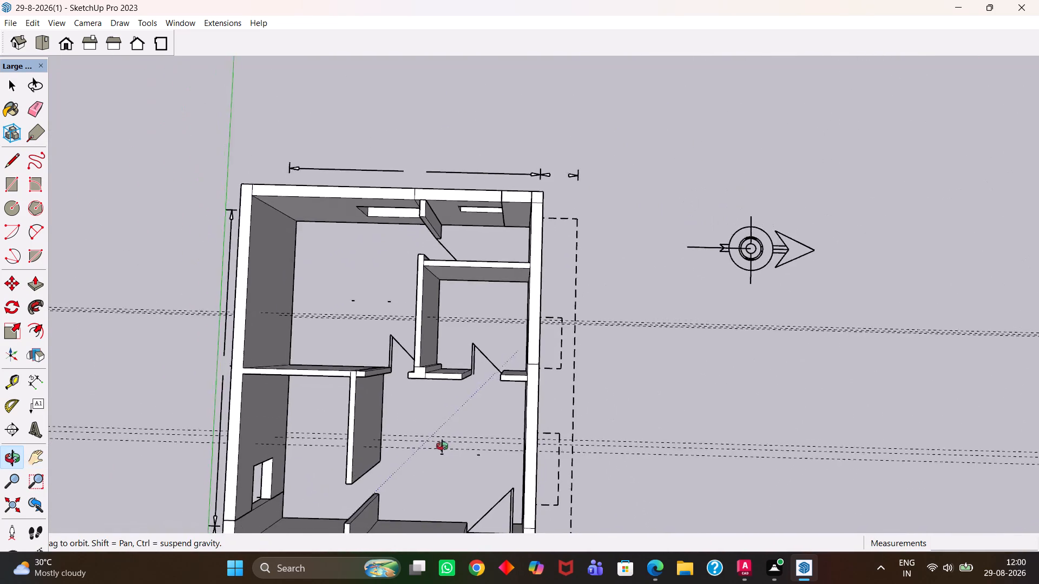
middle_click_drag(442, 446, 482, 402)
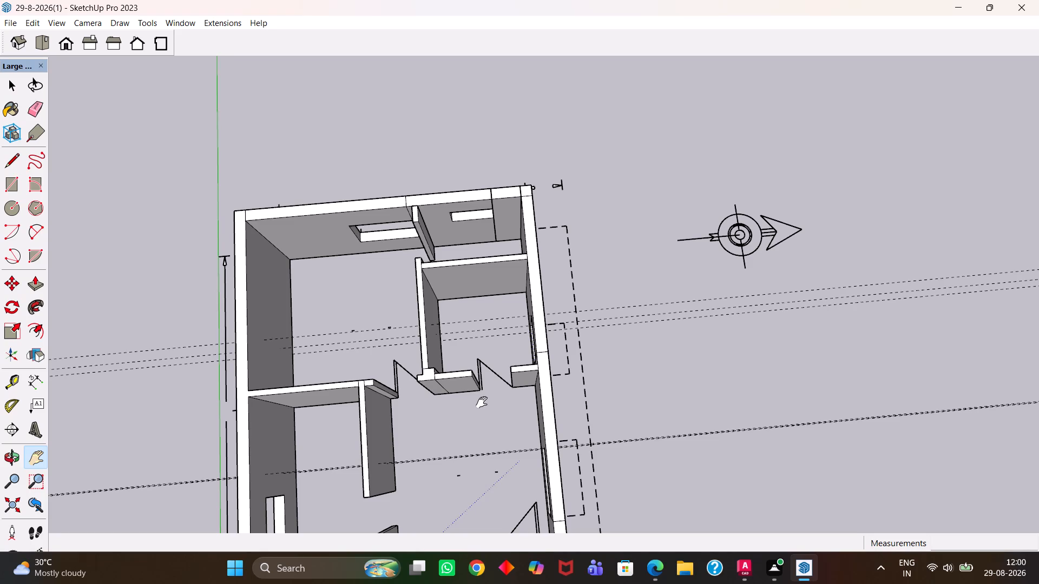
scroll(519, 415, "down", 3)
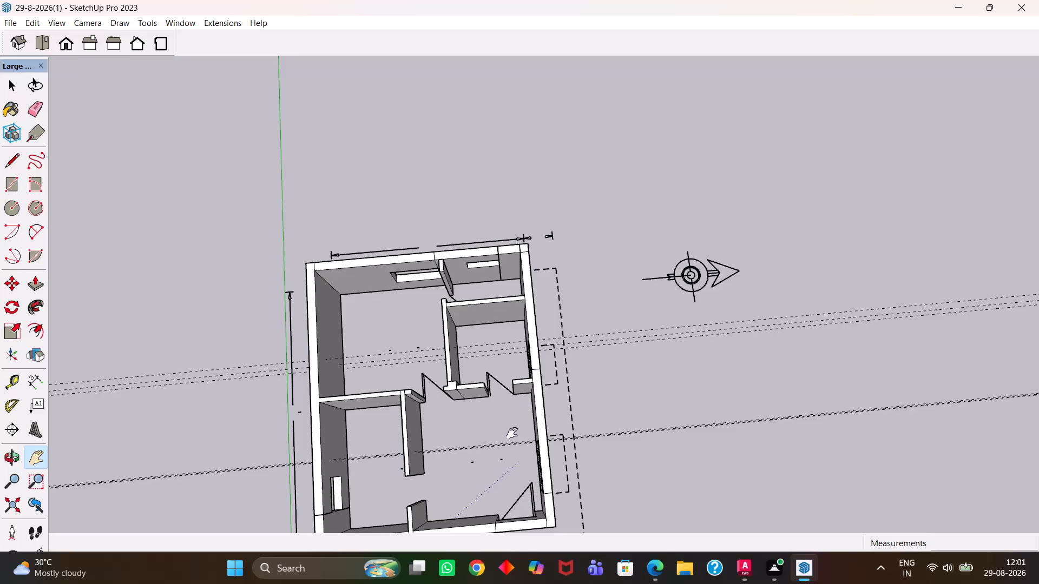
scroll(512, 433, "up", 2)
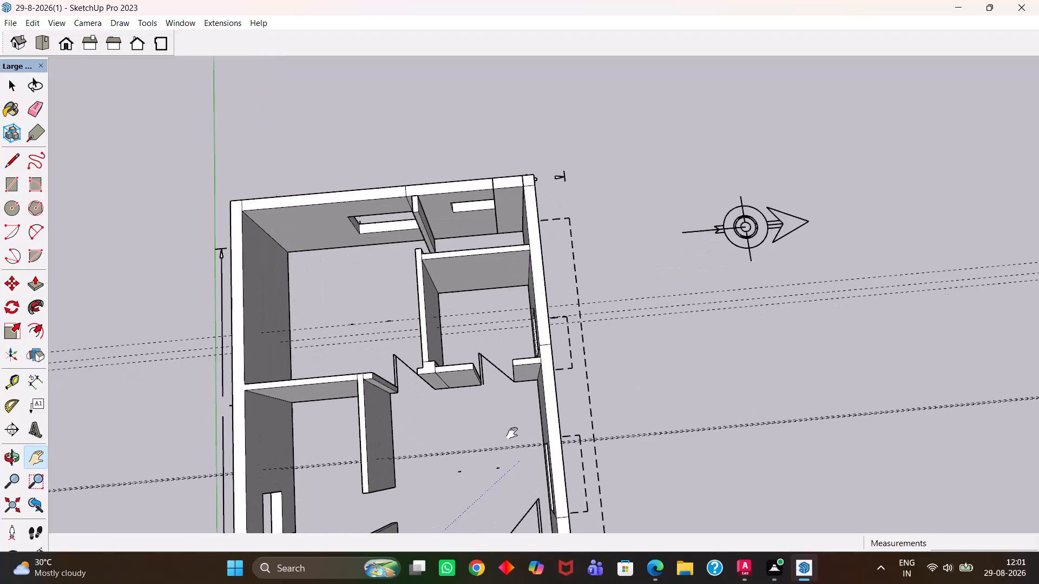
scroll(512, 433, "up", 2)
key("h")
scroll(504, 429, "down", 5)
scroll(505, 395, "up", 10)
Place a guide 3' below the top edge of the short partition's end, at the door opening beside the new sill.
middle_click_drag(494, 410, 653, 339)
scroll(653, 339, "up", 4)
middle_click_drag(578, 315, 639, 334)
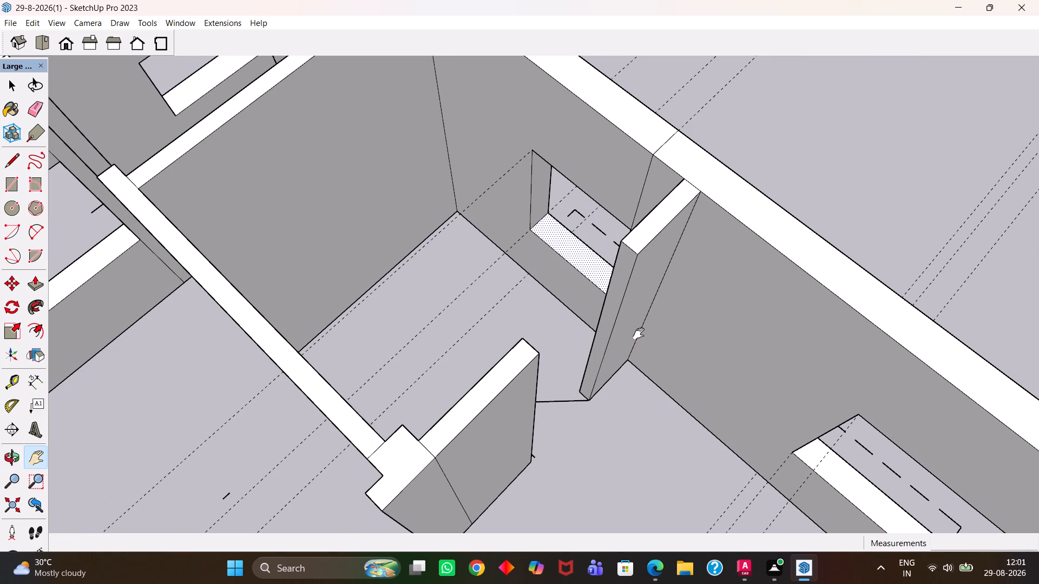
left_click_drag(637, 330, 668, 400)
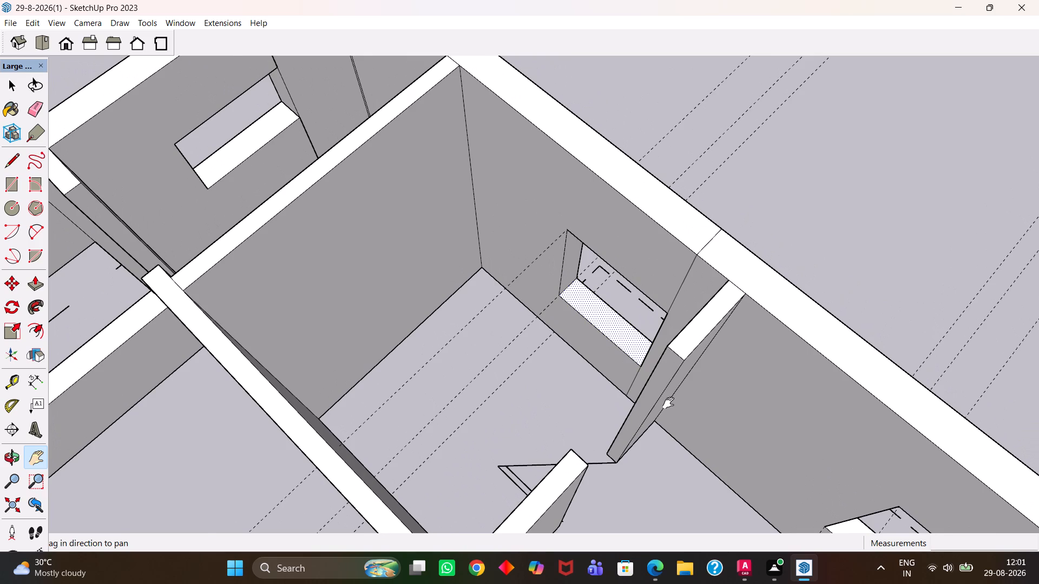
scroll(668, 403, "up", 1)
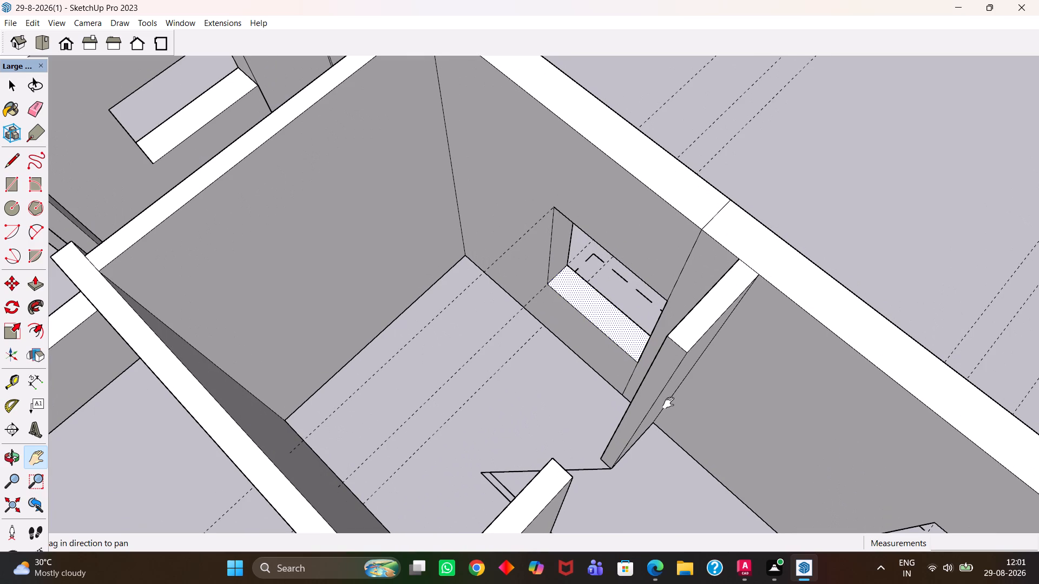
scroll(678, 397, "up", 3)
scroll(645, 364, "up", 1)
middle_click(645, 364)
key("t")
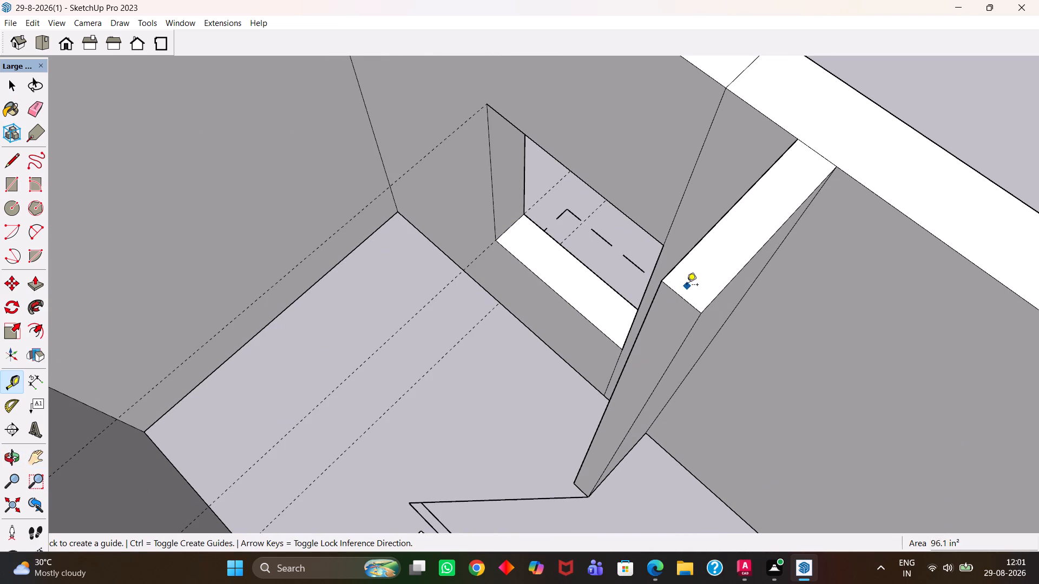
left_click(682, 297)
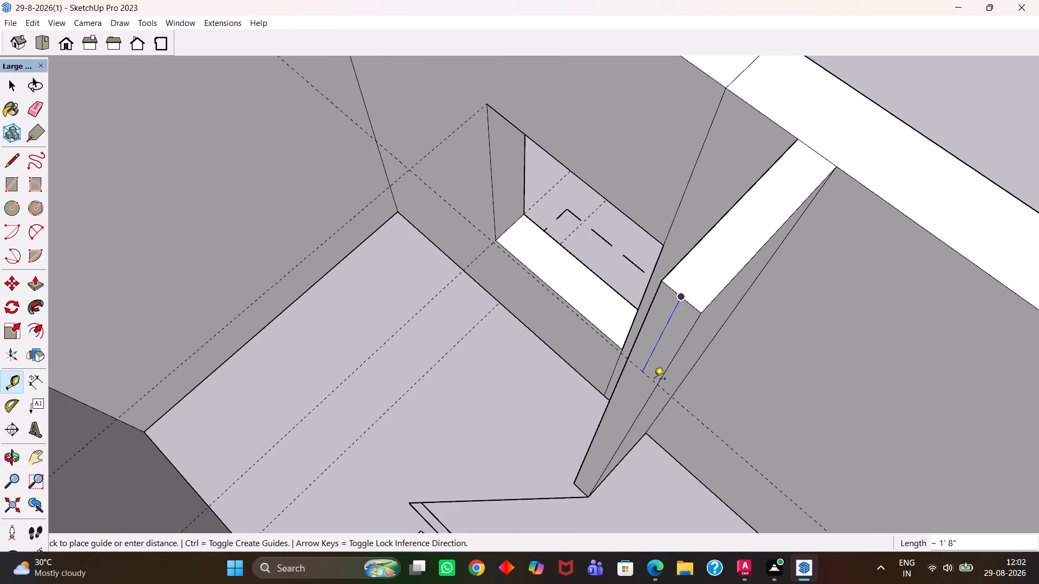
type("3'")
key("Return")
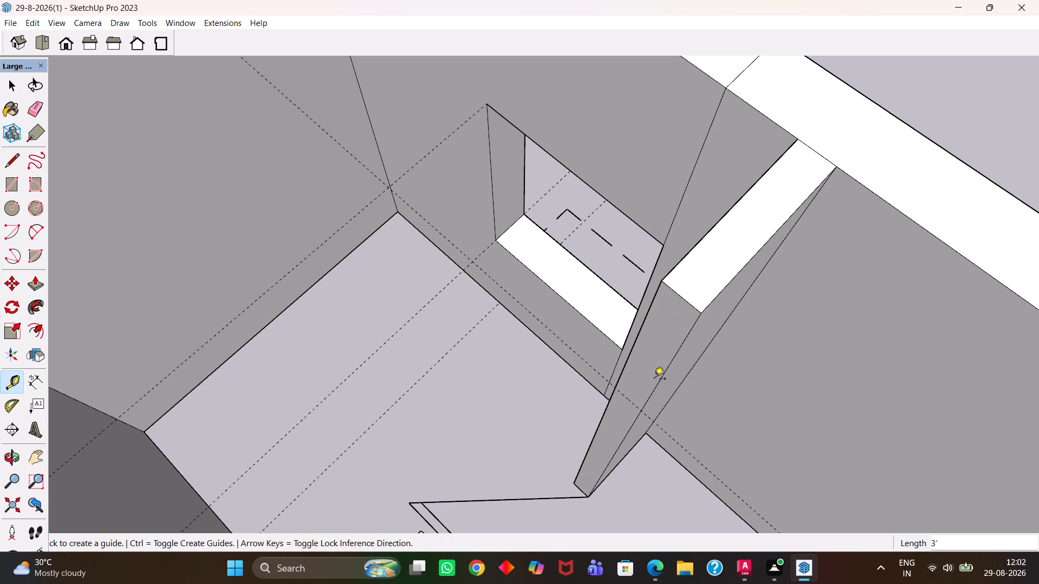
Draw an edge about 4 1/2" long across the partition end along the guide to split its face.
scroll(654, 380, "up", 2)
key("space")
left_click(655, 383)
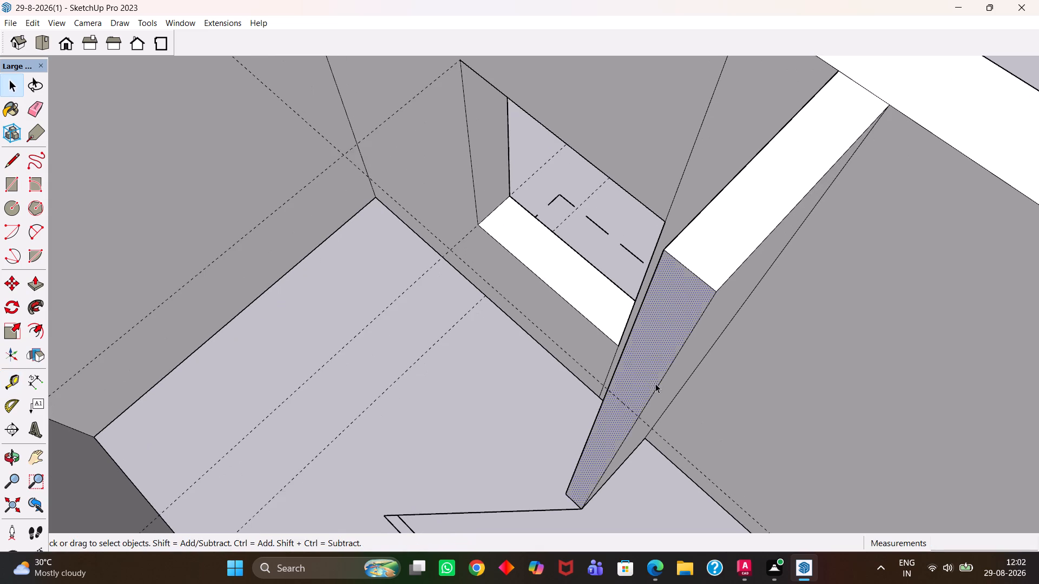
middle_click_drag(648, 382, 667, 342)
scroll(647, 374, "up", 1)
key("l")
scroll(654, 366, "up", 3)
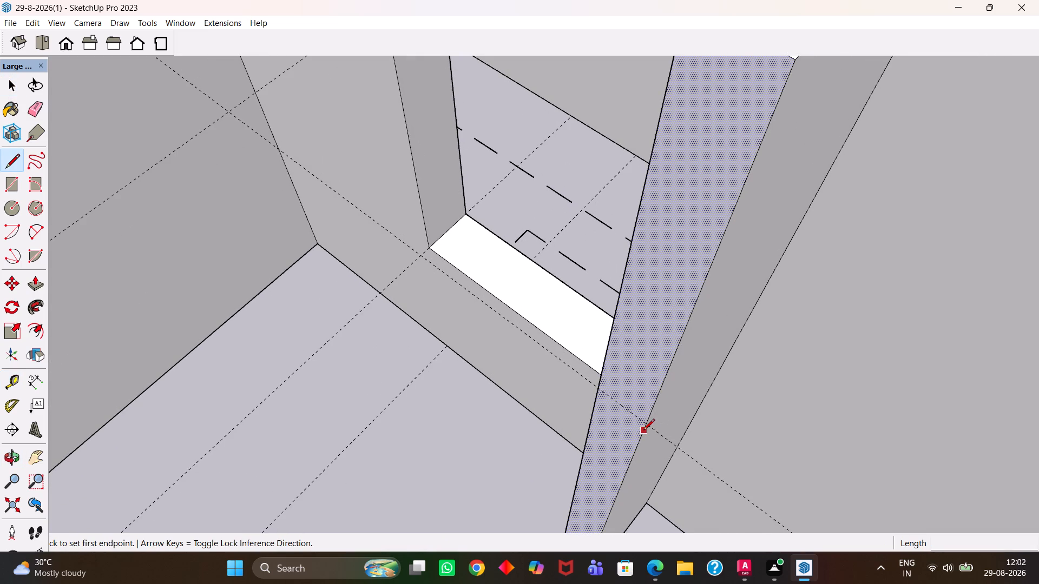
left_click(645, 423)
left_click(597, 391)
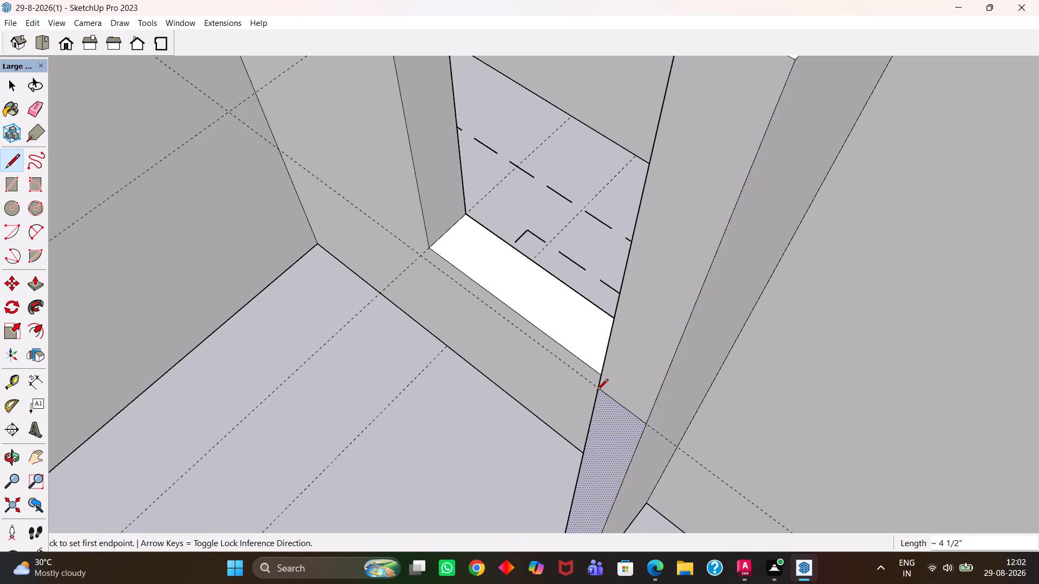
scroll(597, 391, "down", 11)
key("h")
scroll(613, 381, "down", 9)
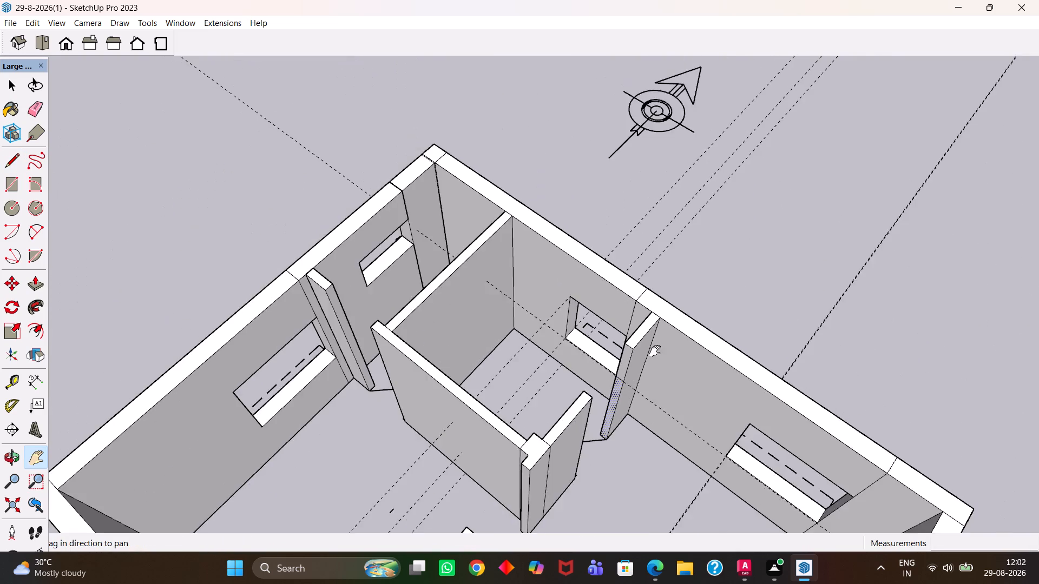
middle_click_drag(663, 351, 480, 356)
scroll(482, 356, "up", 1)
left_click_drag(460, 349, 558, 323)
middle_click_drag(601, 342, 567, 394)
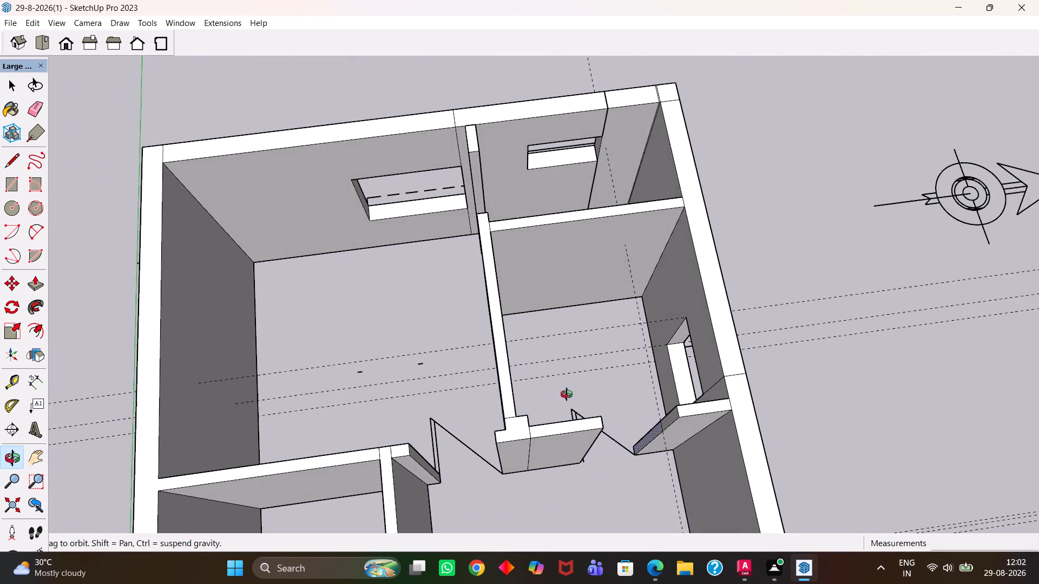
Draw a floor rectangle about 23' 1 1/2" by 18' 6" between the diagonally opposite inner corners of the exterior walls.
middle_click_drag(567, 394, 556, 400)
scroll(556, 397, "up", 1)
scroll(559, 396, "down", 11)
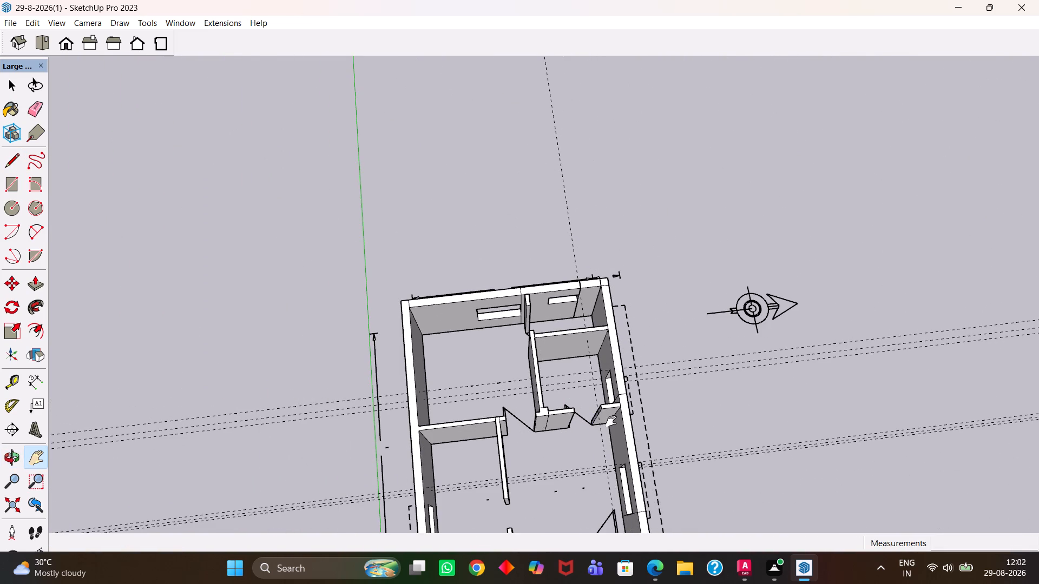
middle_click(568, 388)
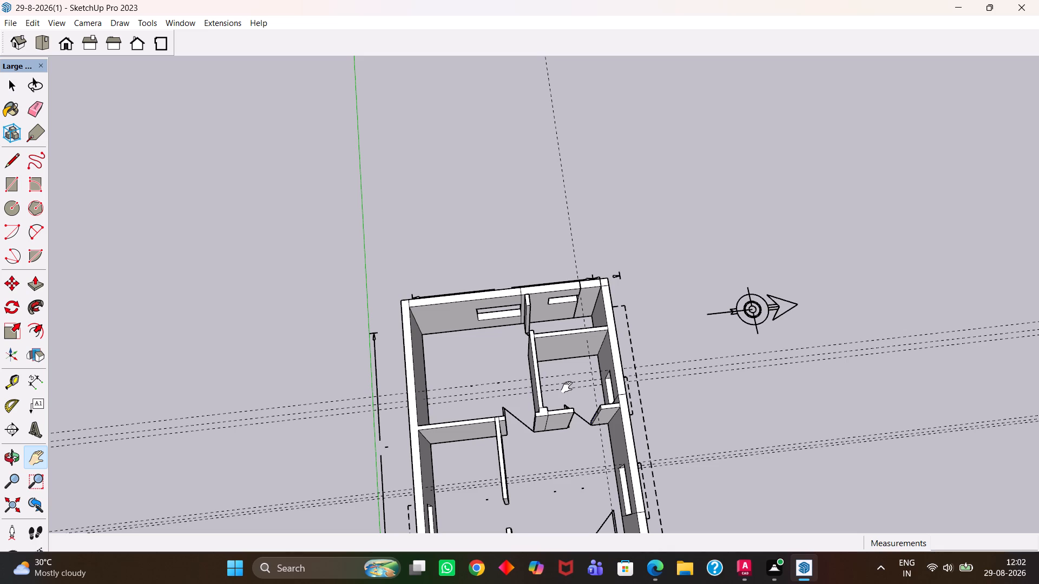
scroll(567, 387, "down", 7)
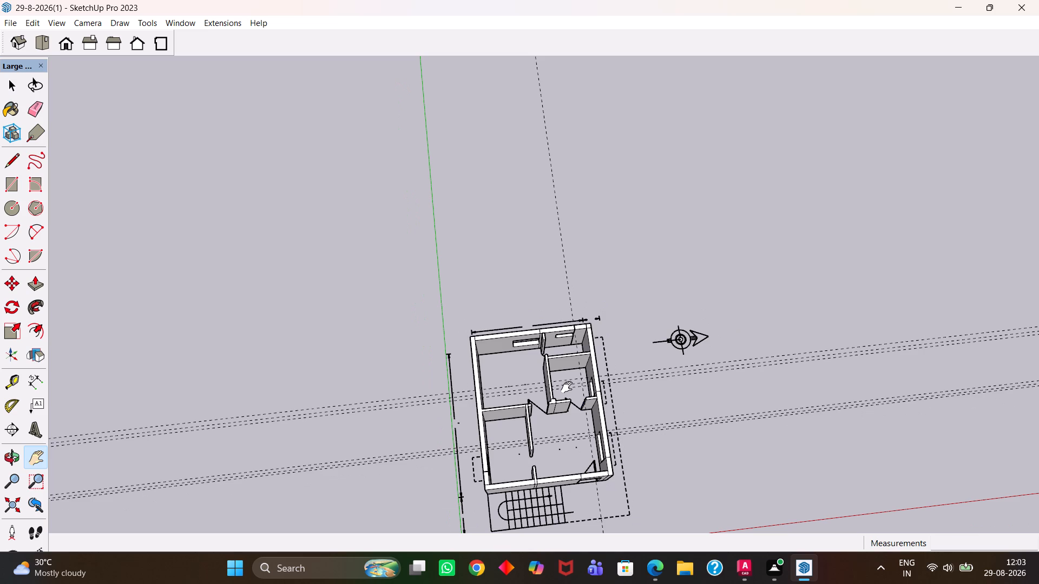
scroll(567, 387, "up", 4)
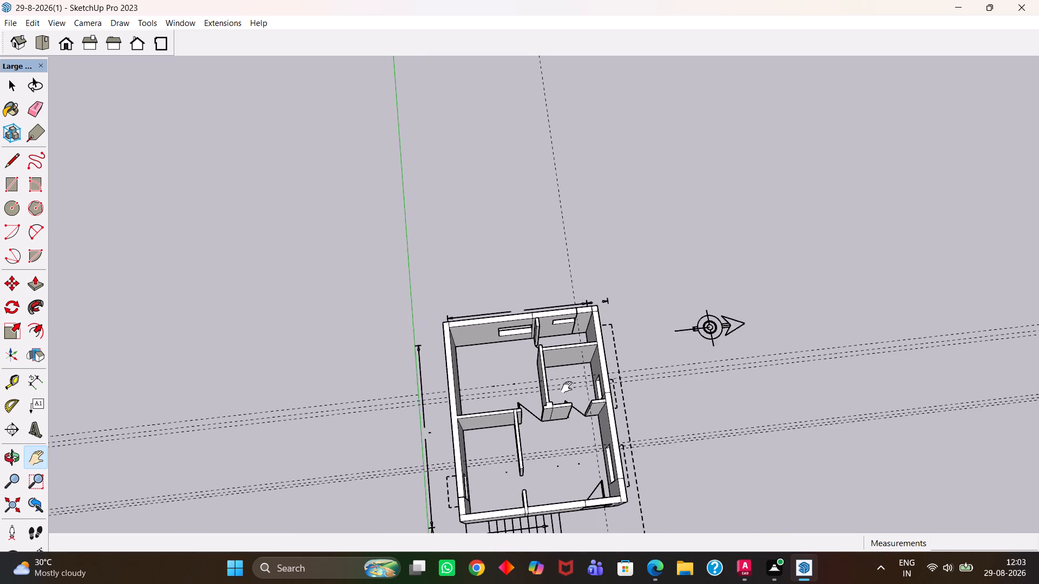
scroll(567, 387, "up", 6)
scroll(465, 393, "up", 2)
middle_click_drag(464, 403, 451, 422)
key("r")
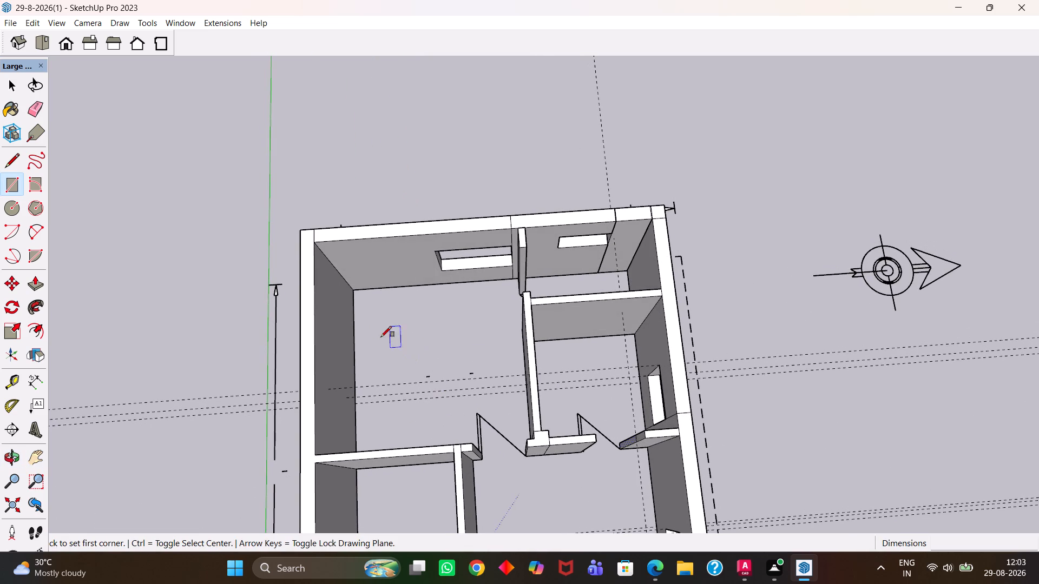
left_click(355, 289)
scroll(507, 429, "down", 2)
key("h")
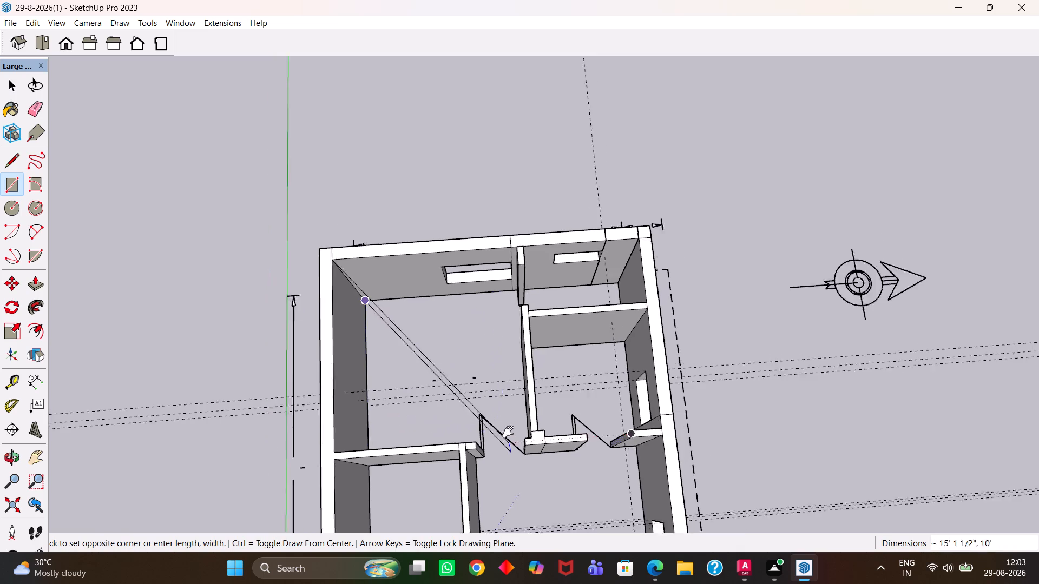
scroll(508, 432, "down", 3)
left_click_drag(563, 460, 573, 353)
middle_click_drag(583, 418, 611, 477)
scroll(608, 478, "up", 5)
scroll(632, 432, "up", 4)
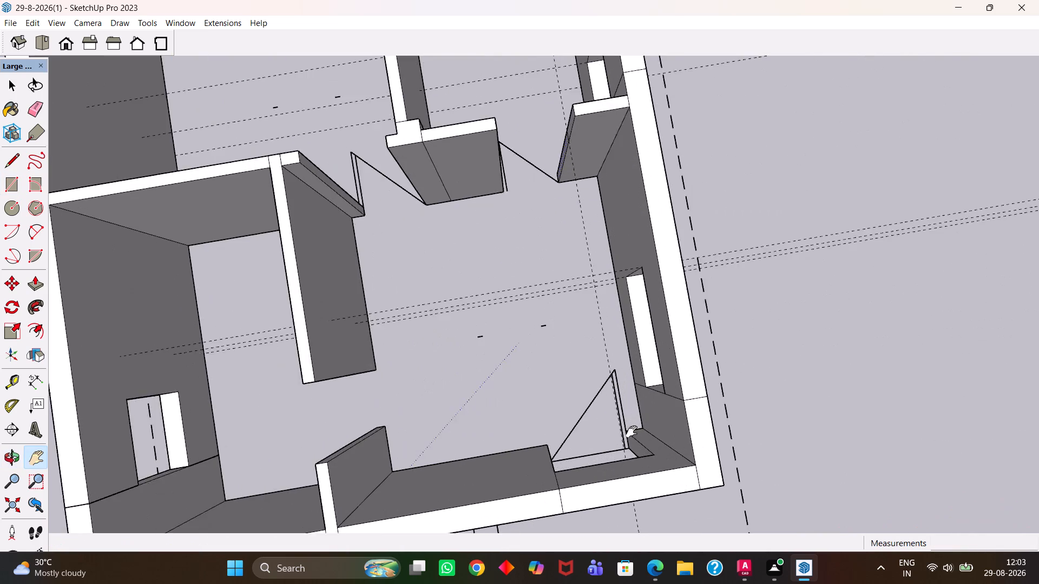
scroll(632, 432, "up", 16)
key("Escape")
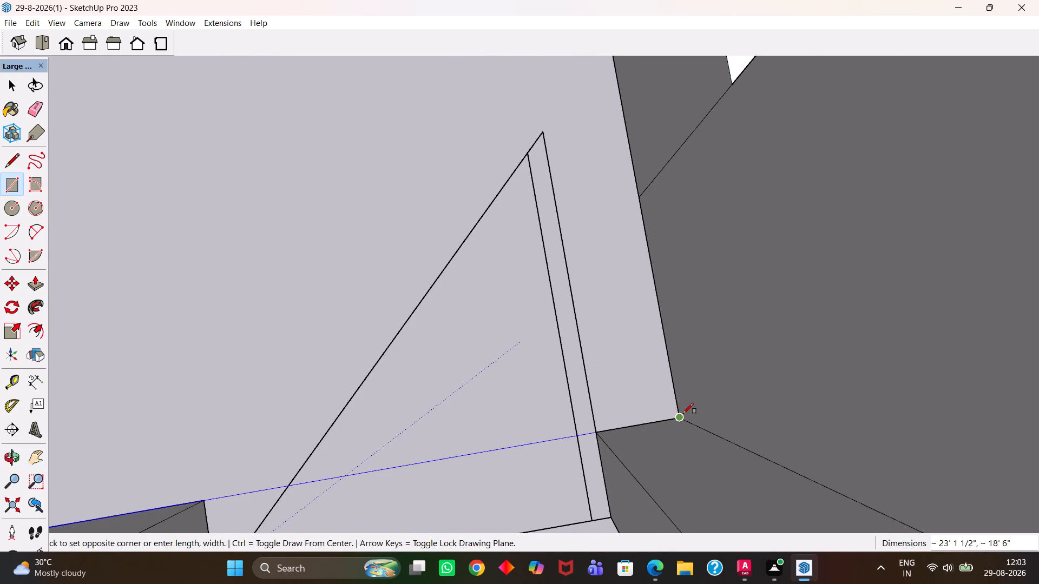
left_click(683, 414)
Delete the face filling the entrance door opening in the exterior wall beside the staircase.
key("h")
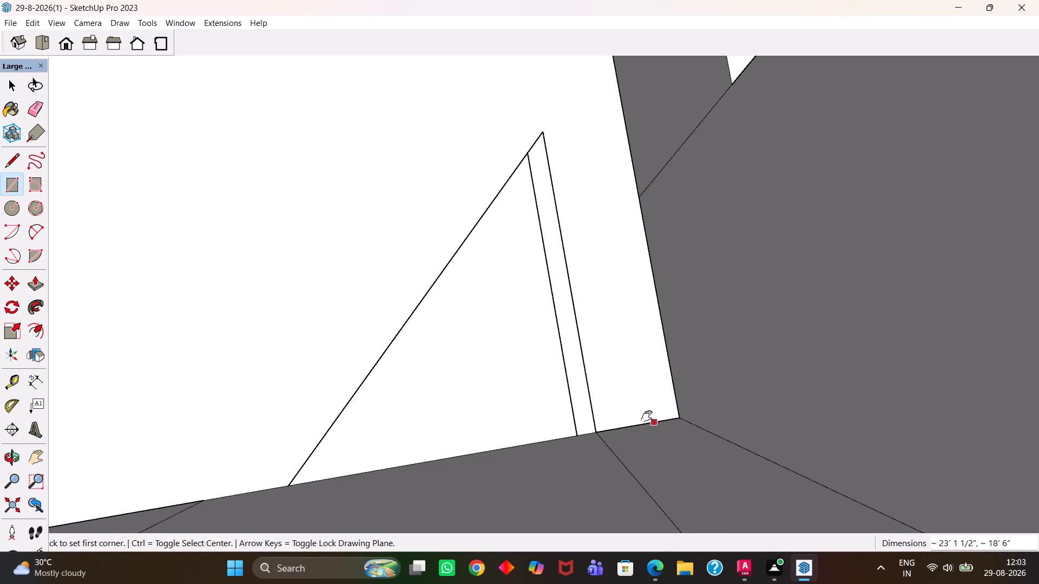
scroll(641, 415, "down", 5)
scroll(641, 415, "down", 17)
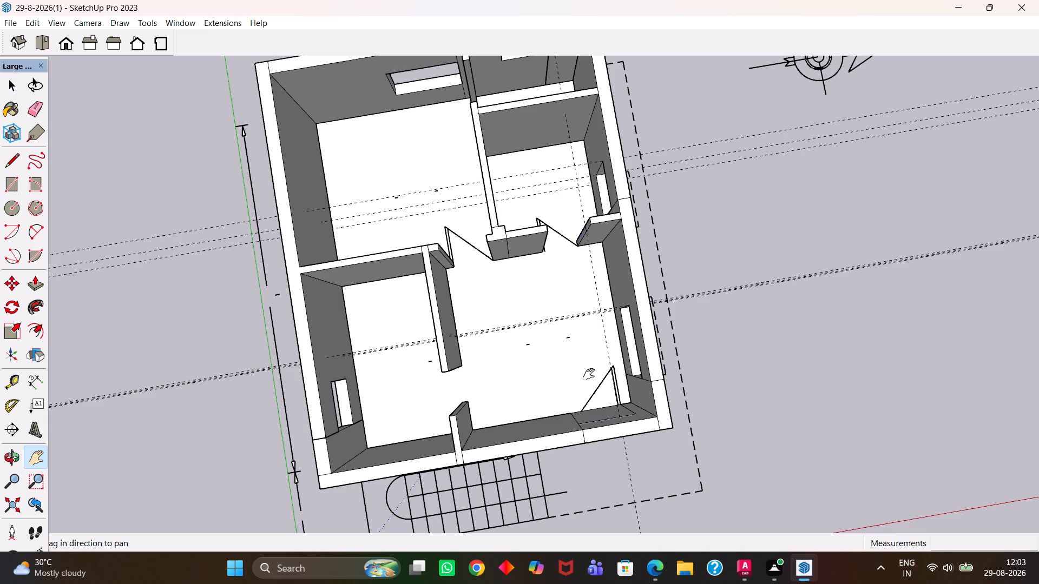
scroll(568, 363, "up", 1)
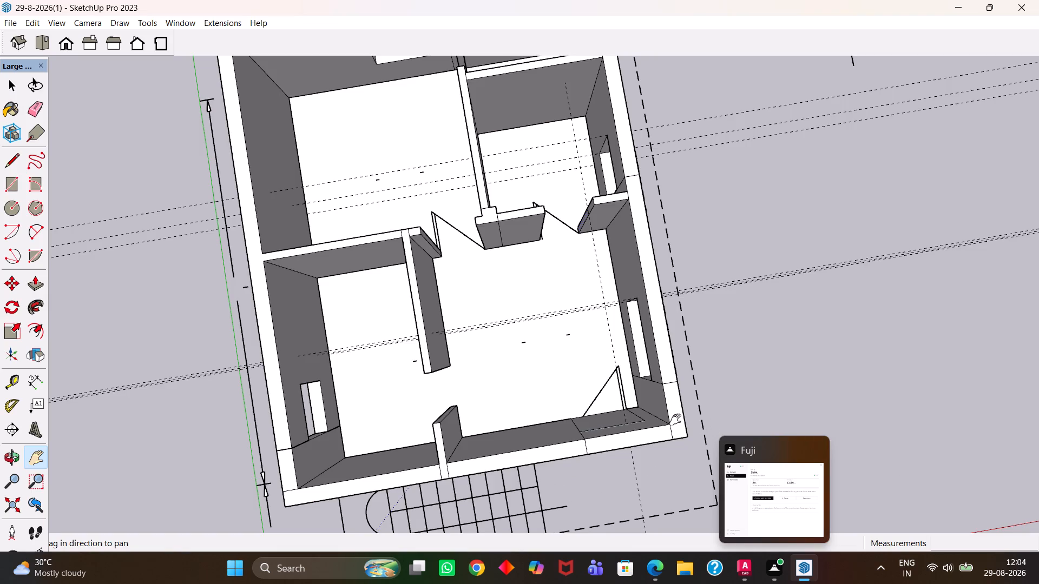
key("h")
scroll(603, 360, "down", 3)
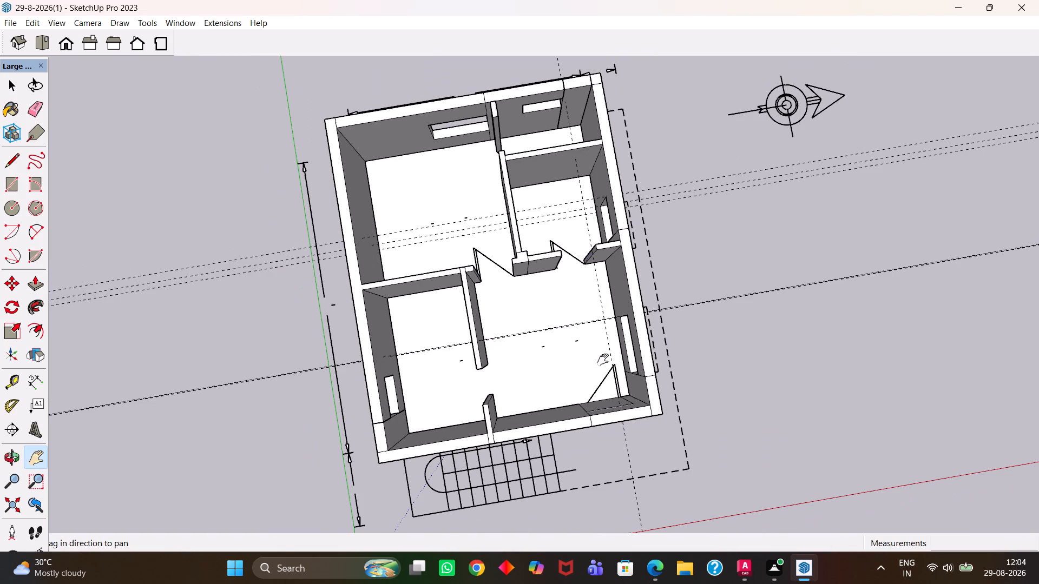
scroll(603, 360, "down", 6)
scroll(594, 374, "up", 9)
middle_click_drag(596, 420, 560, 327)
scroll(583, 392, "up", 1)
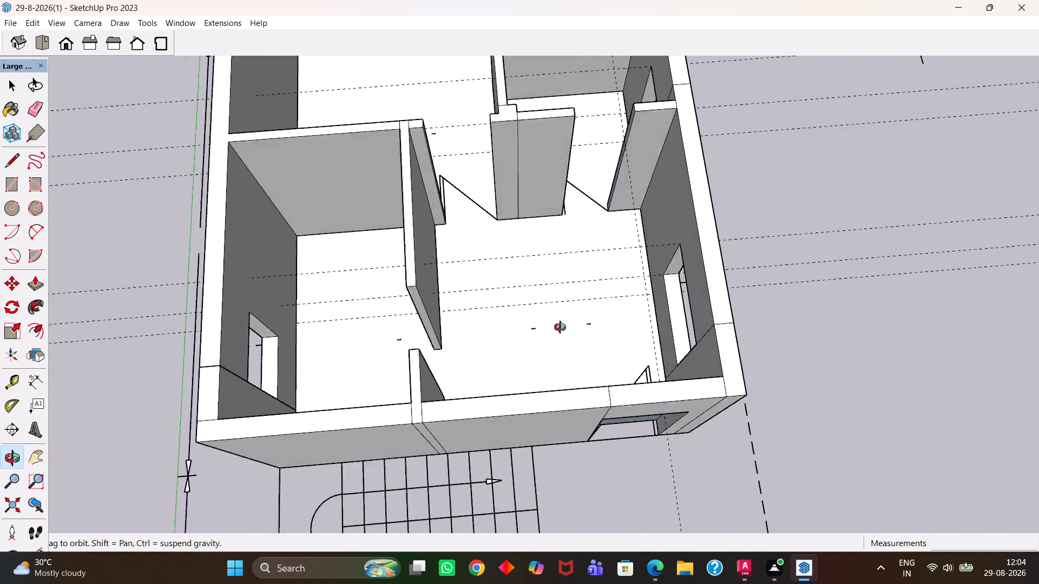
middle_click_drag(560, 327, 563, 270)
scroll(624, 377, "up", 4)
middle_click_drag(629, 399, 647, 224)
scroll(633, 242, "up", 1)
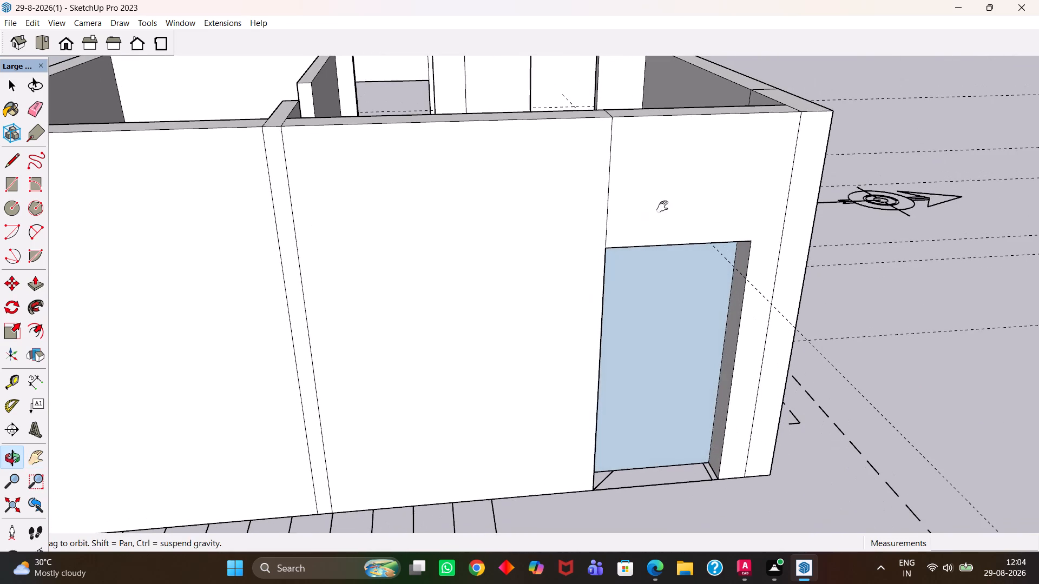
middle_click_drag(693, 374, 738, 330)
scroll(739, 327, "up", 2)
key("space")
left_click(711, 322)
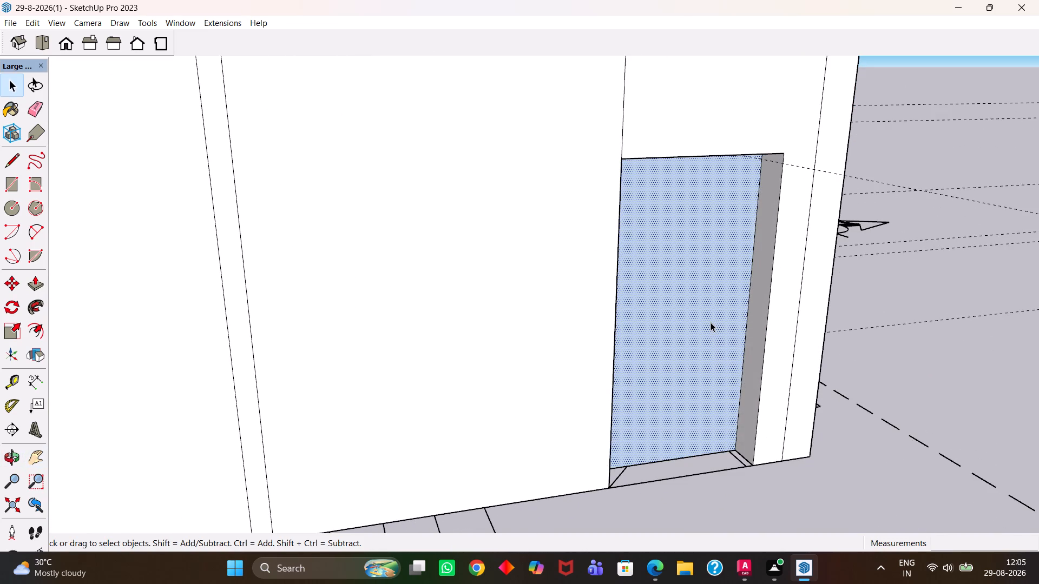
key("Delete")
Examine the rooms from several angles to check the new floor and the remaining interior door openings.
middle_click_drag(644, 347, 573, 583)
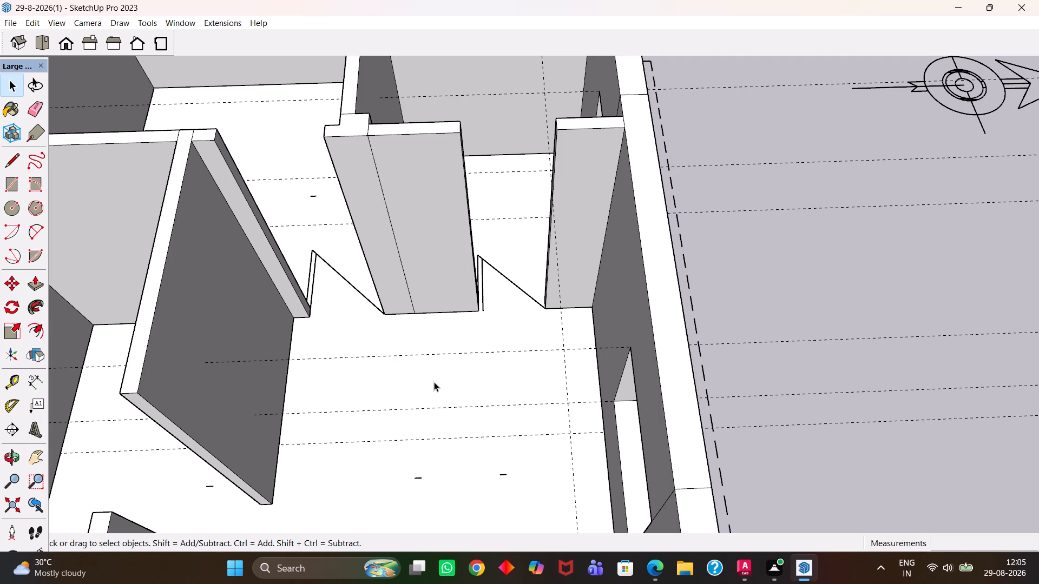
scroll(483, 379, "up", 3)
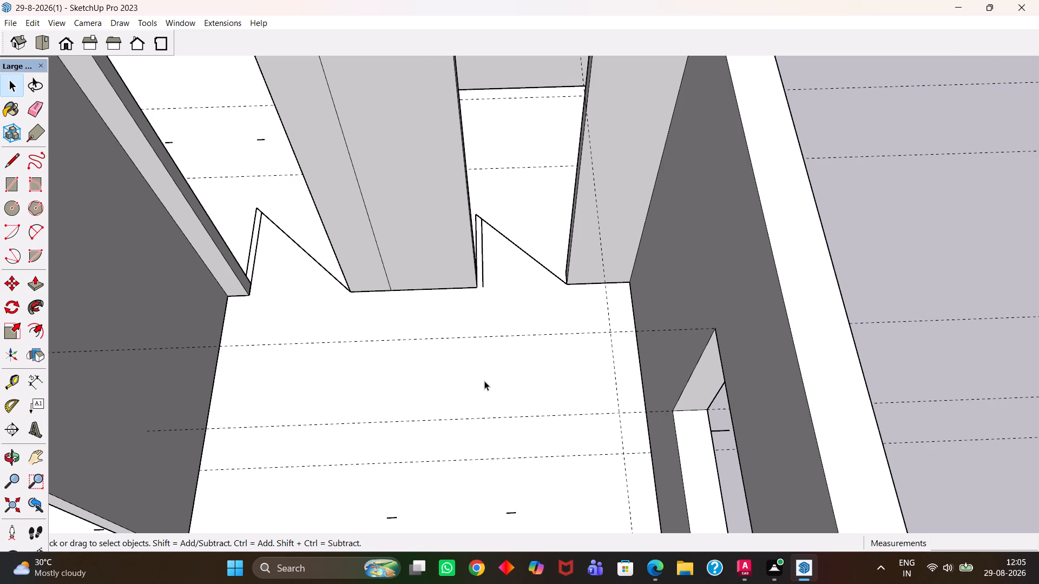
scroll(485, 381, "up", 1)
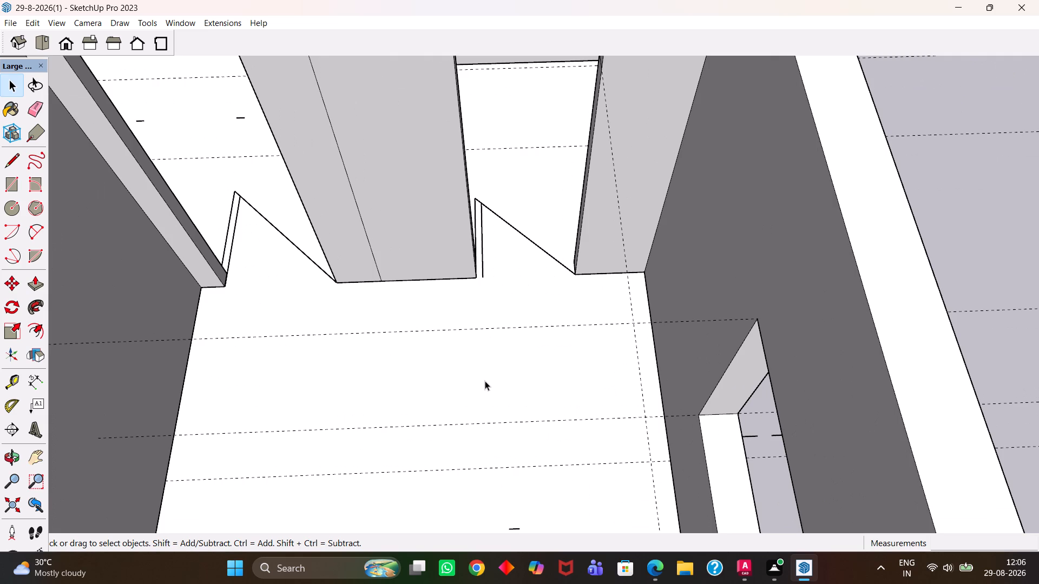
scroll(485, 381, "down", 5)
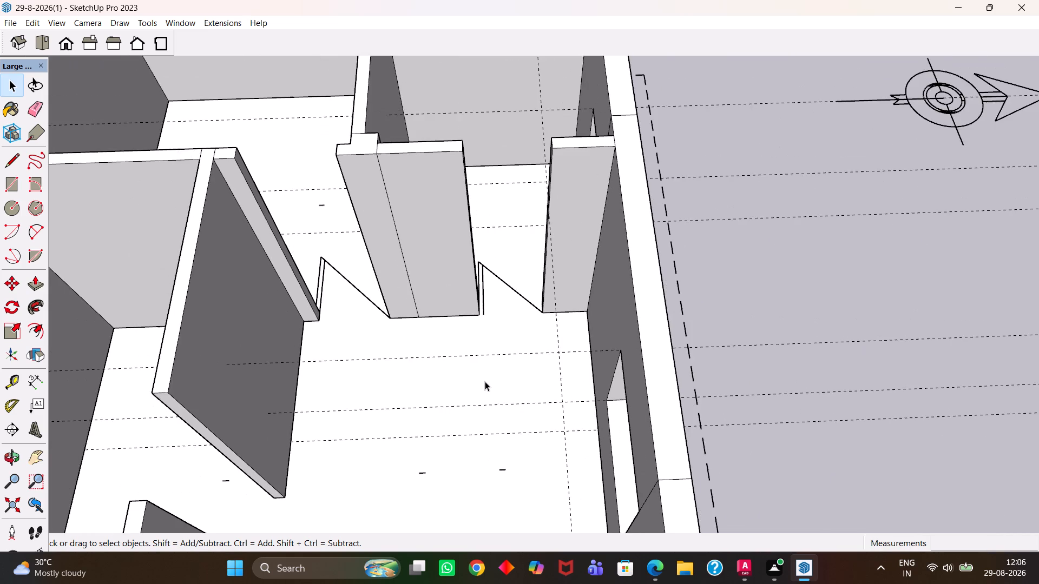
middle_click_drag(492, 379, 494, 402)
key("h")
scroll(496, 401, "down", 1)
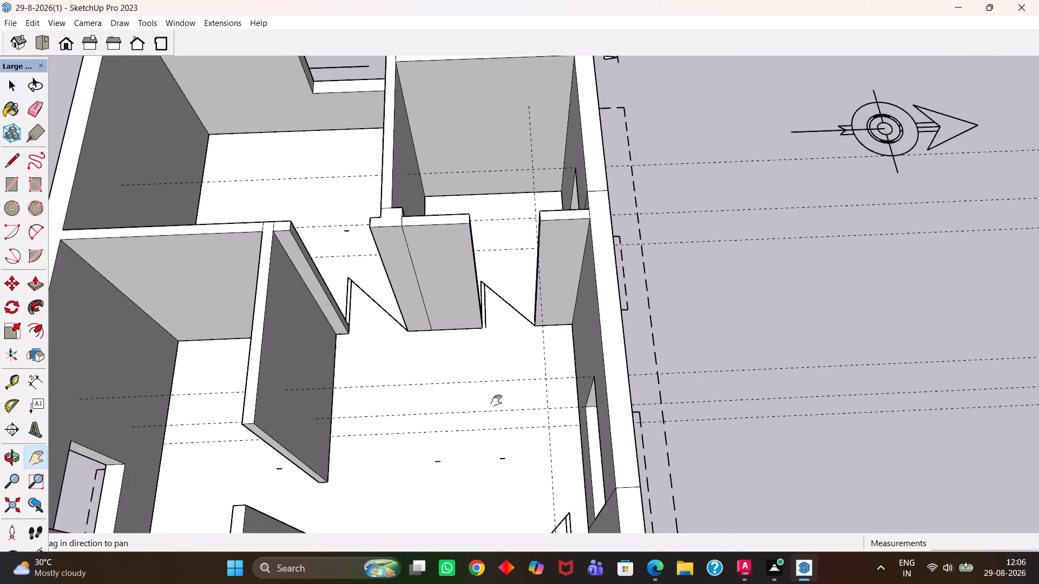
scroll(496, 401, "down", 4)
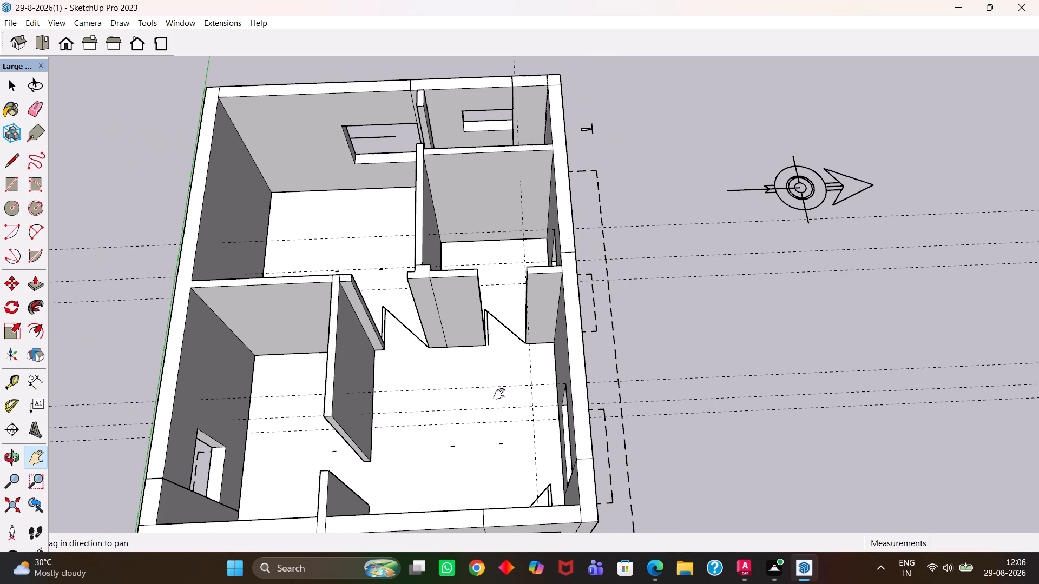
scroll(494, 386, "down", 3)
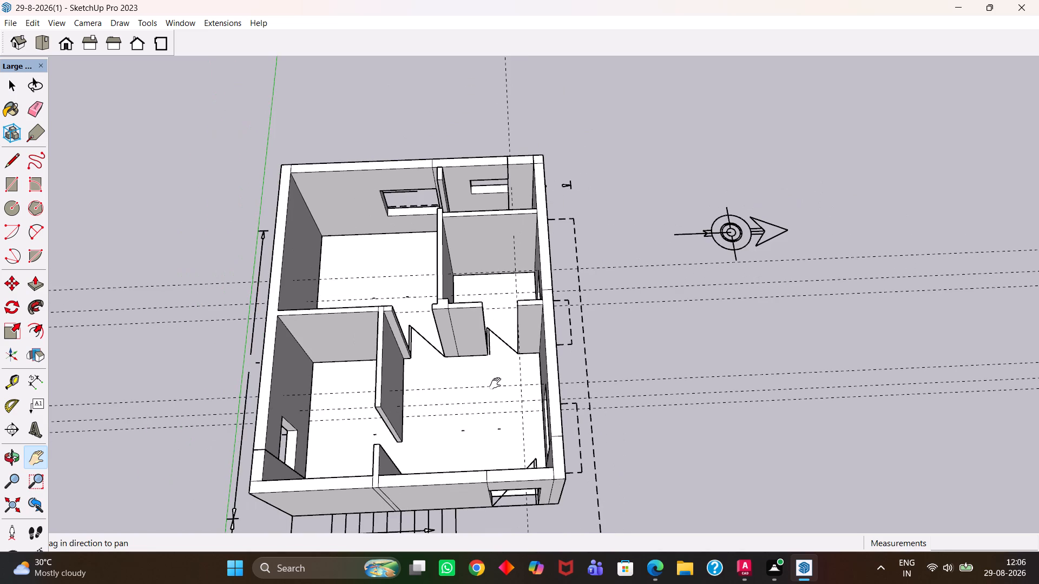
scroll(512, 374, "up", 3)
middle_click_drag(512, 374, 509, 400)
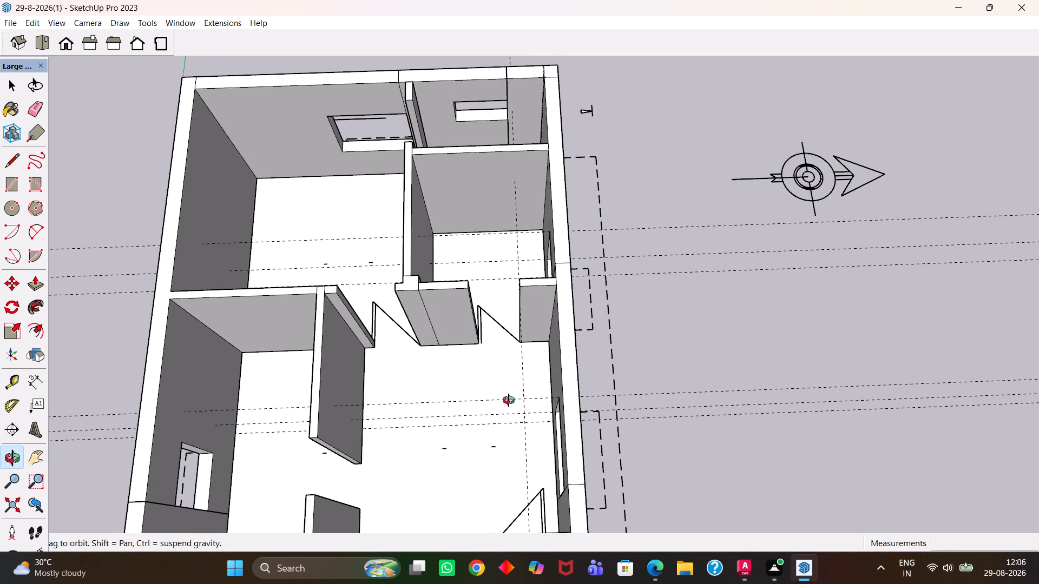
middle_click_drag(509, 400, 501, 410)
key("h")
left_click_drag(356, 306, 491, 422)
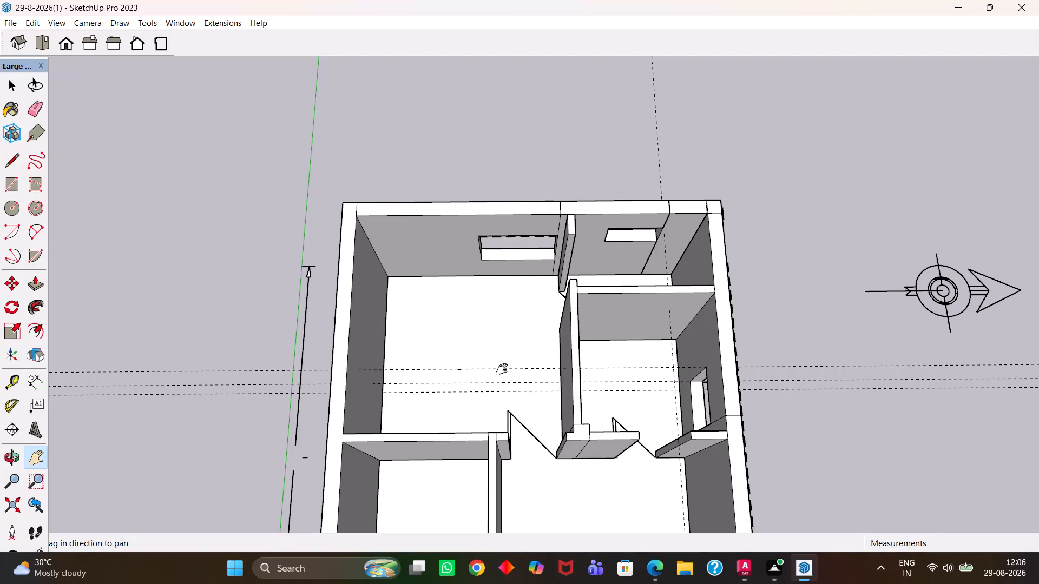
scroll(504, 366, "up", 6)
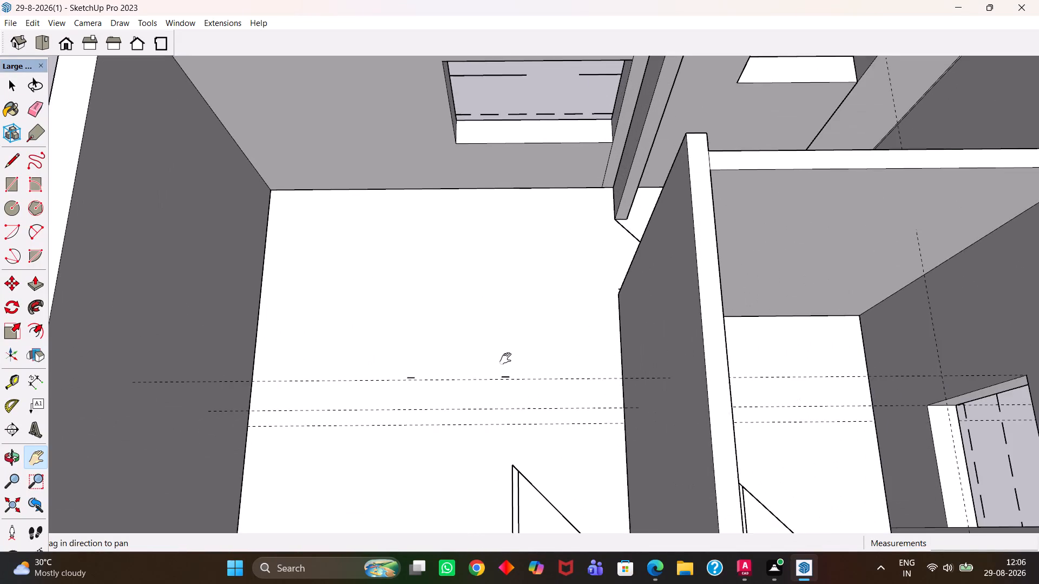
scroll(505, 359, "up", 3)
scroll(505, 359, "down", 7)
middle_click_drag(541, 424, 537, 325)
scroll(541, 424, "up", 2)
middle_click(537, 325)
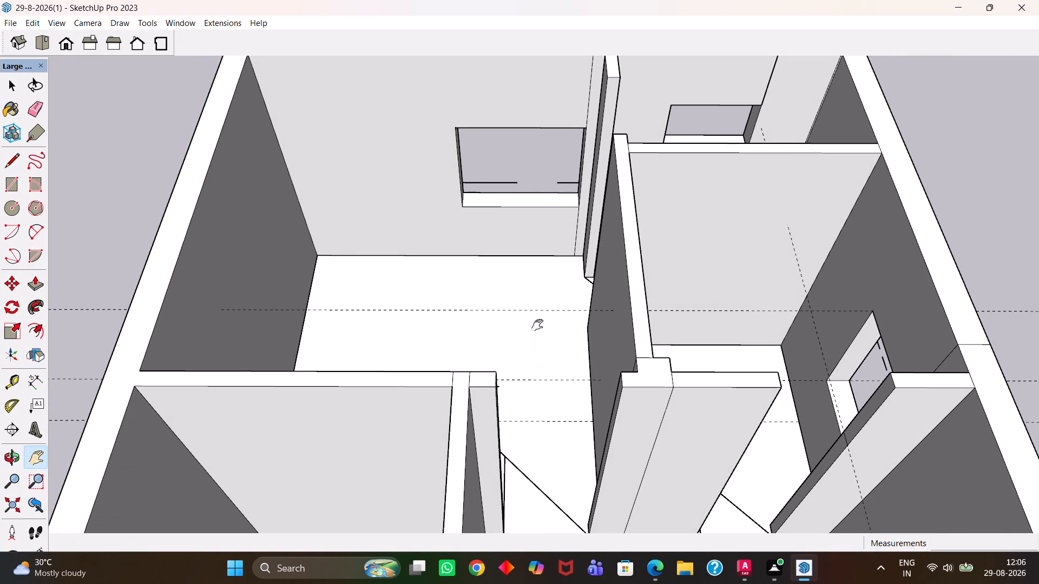
Place a guide 3' below the top edge of the middle partition's stub end, at the large room's door opening.
scroll(537, 325, "down", 3)
middle_click_drag(634, 387, 752, 409)
middle_click(752, 409)
scroll(752, 409, "up", 3)
left_click_drag(703, 379, 617, 413)
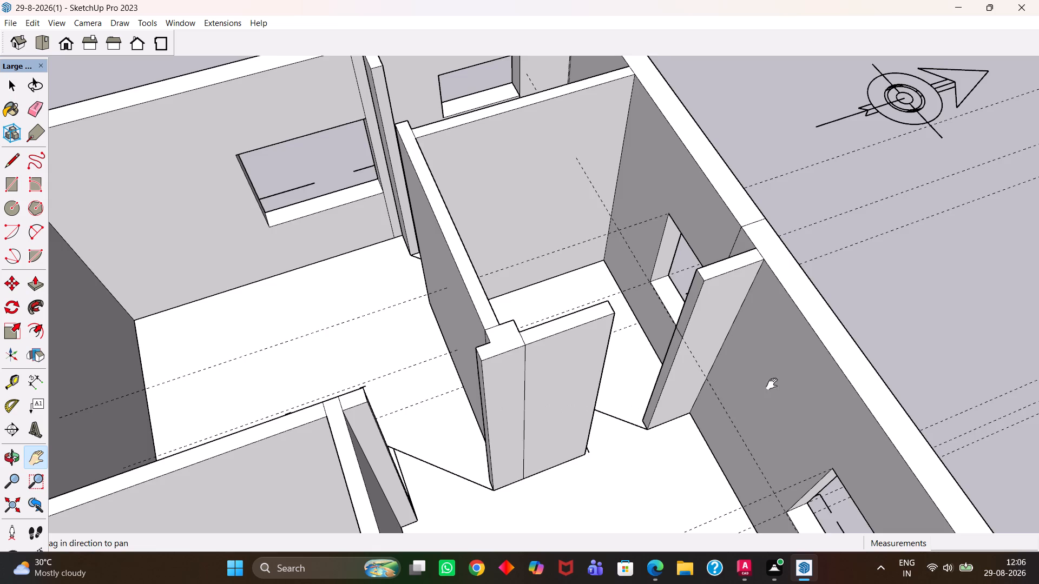
middle_click_drag(786, 382, 793, 380)
middle_click_drag(599, 373, 727, 366)
scroll(727, 366, "up", 3)
middle_click_drag(421, 355, 536, 355)
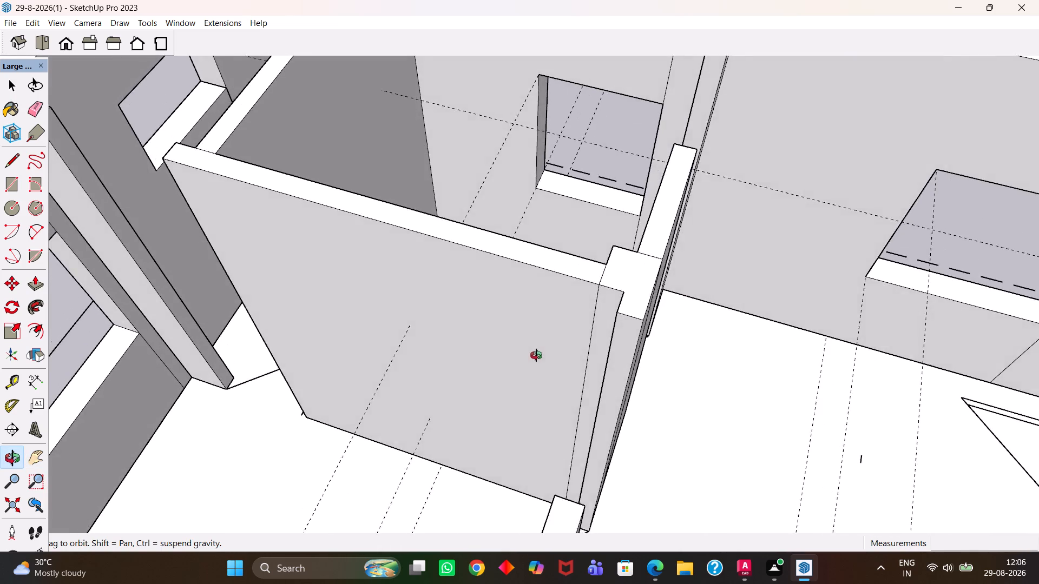
middle_click_drag(536, 355, 518, 347)
scroll(522, 362, "up", 1)
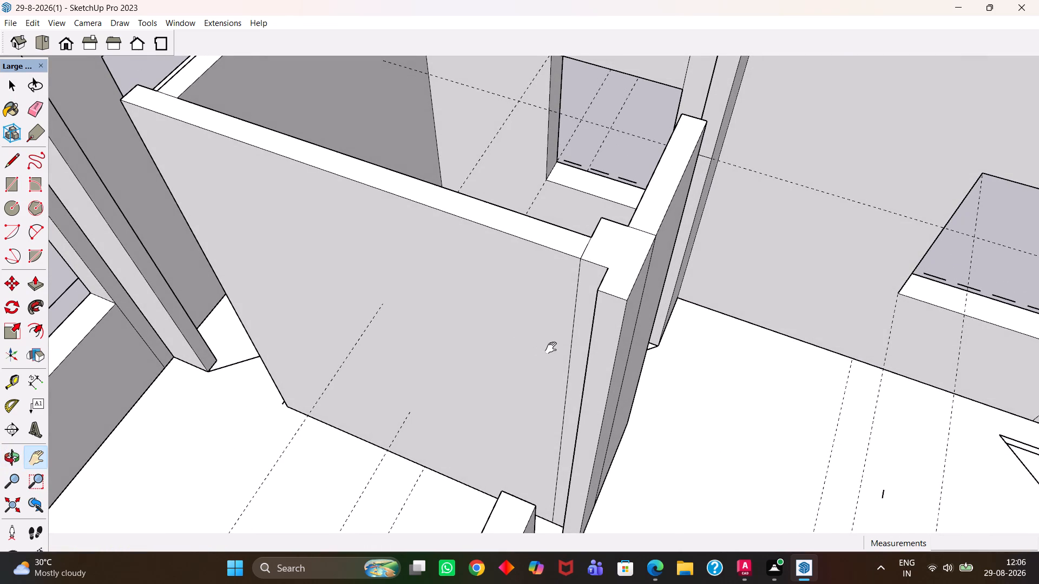
middle_click_drag(550, 349, 532, 352)
scroll(532, 352, "up", 1)
key("t")
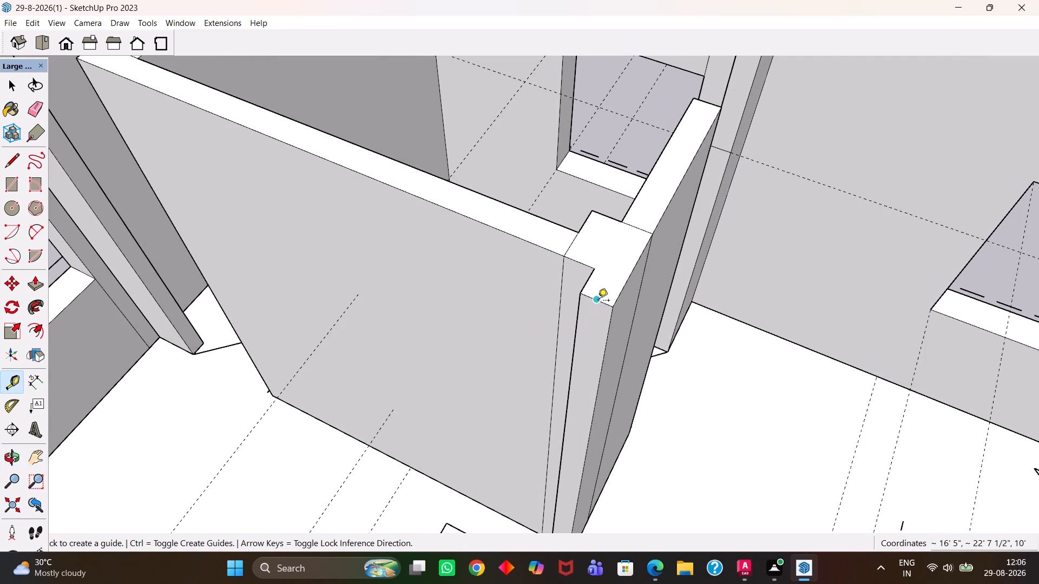
left_click(598, 301)
left_click(598, 301)
left_click(598, 301)
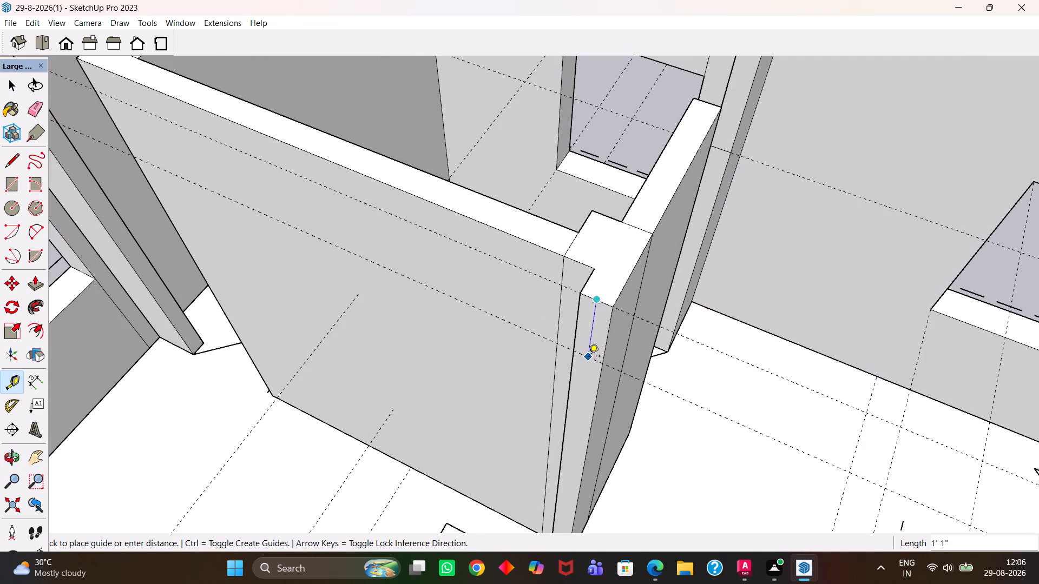
type("3'")
key("Return")
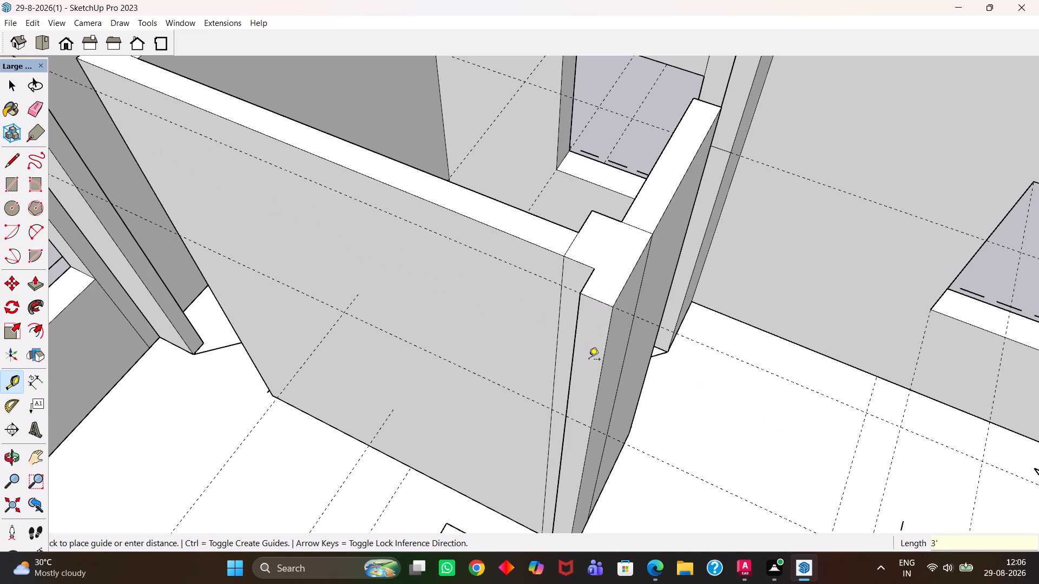
Draw an edge along the guide across the end face of the middle partition's stub at the large room's door opening.
key("h")
scroll(589, 361, "up", 2)
left_click_drag(587, 384, 587, 344)
key("space")
left_click(584, 364)
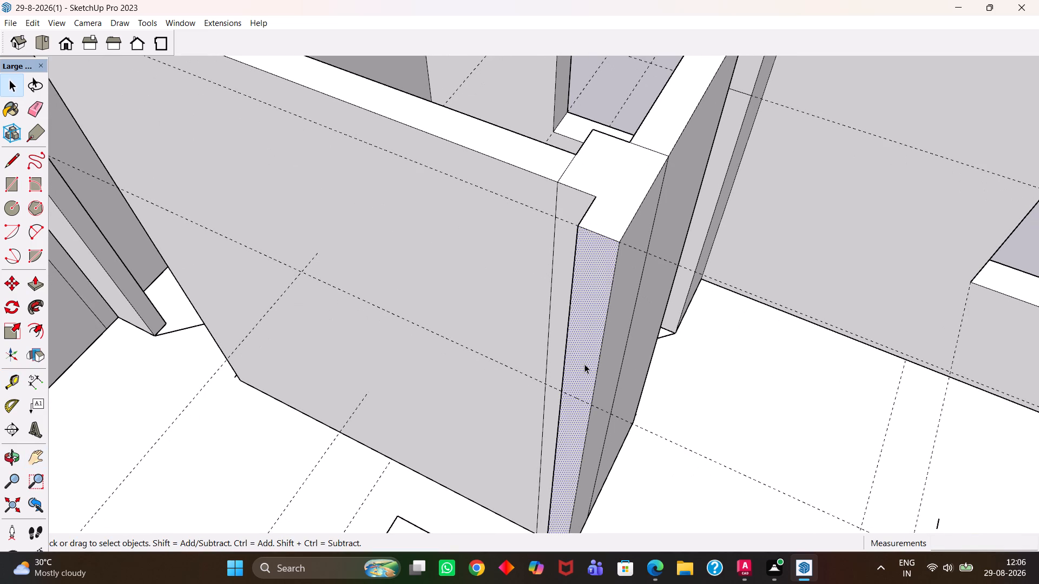
key("l")
scroll(585, 365, "up", 1)
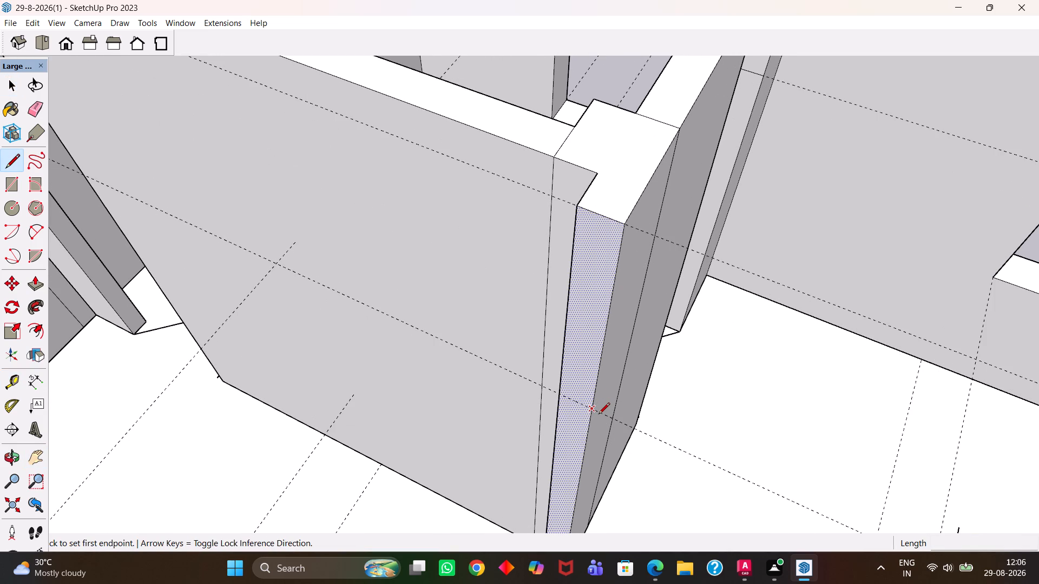
scroll(599, 415, "down", 2)
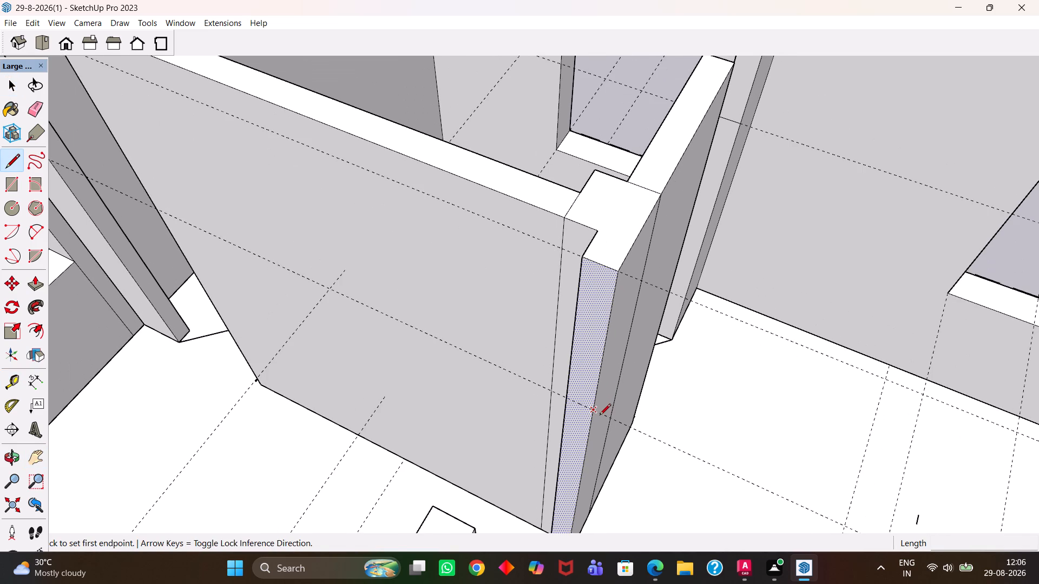
left_click(596, 412)
left_click(560, 400)
key("space")
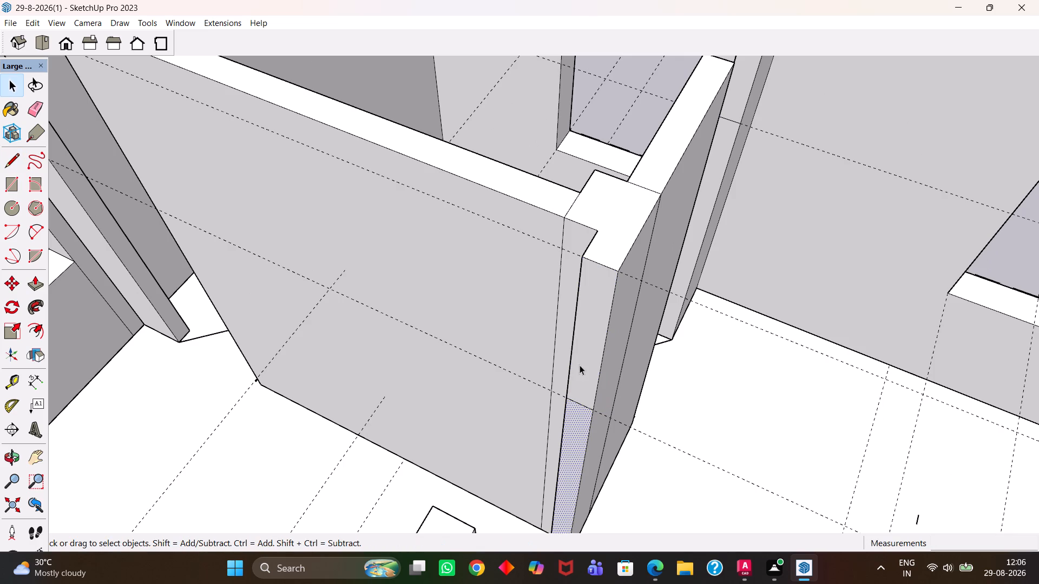
Push/pull the upper part of the stub's end face about 2' 9 1/2" across the large room's door opening to form its header.
left_click(586, 356)
scroll(586, 356, "down", 5)
key("p")
left_click(587, 347)
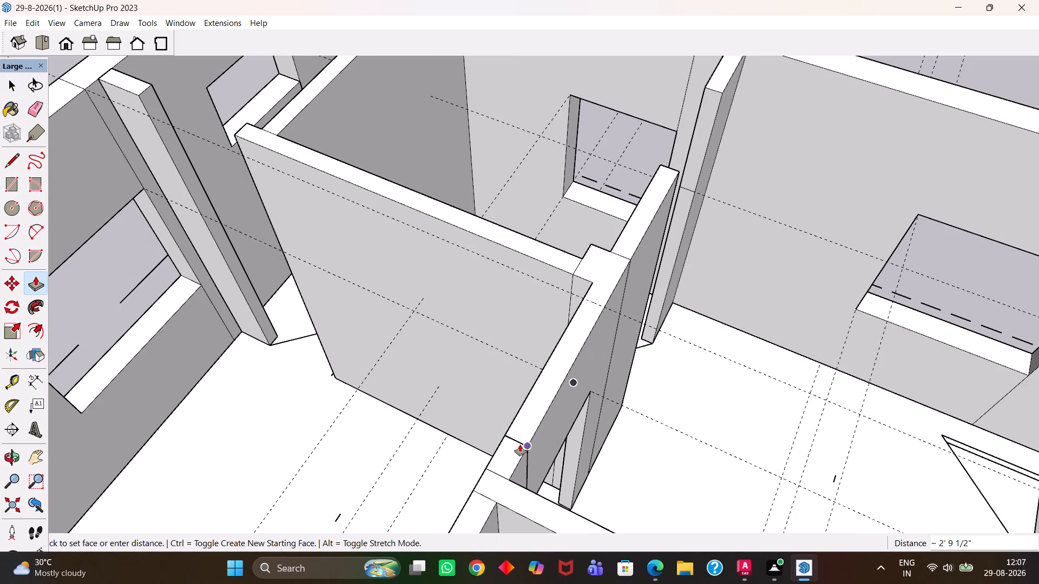
left_click(520, 444)
Push/pull the upper end face of the stub on the exterior wall about 2' 6" to the facing partition end, forming the door header.
key("h")
scroll(520, 444, "down", 7)
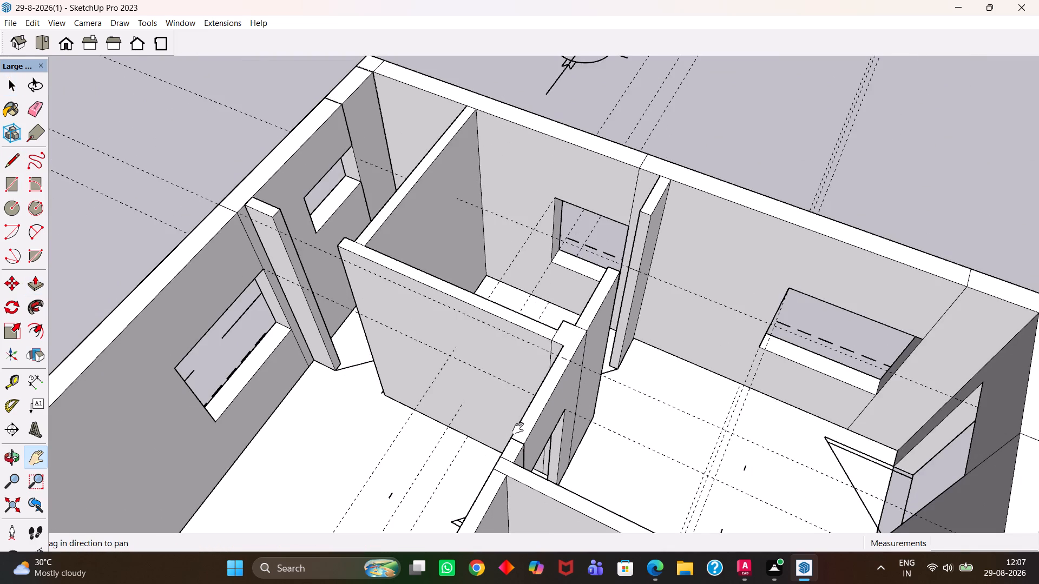
scroll(518, 427, "down", 8)
middle_click_drag(561, 413, 388, 404)
scroll(557, 415, "up", 1)
scroll(557, 415, "down", 1)
scroll(388, 404, "up", 4)
middle_click_drag(491, 433, 444, 432)
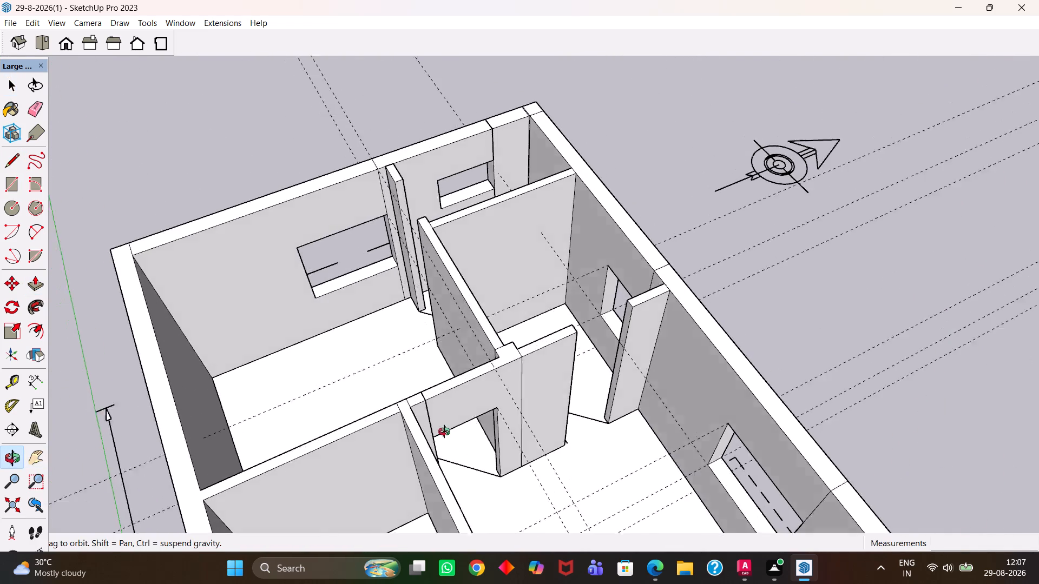
middle_click_drag(444, 432, 346, 413)
key("h")
left_click_drag(522, 366, 530, 455)
scroll(543, 456, "up", 4)
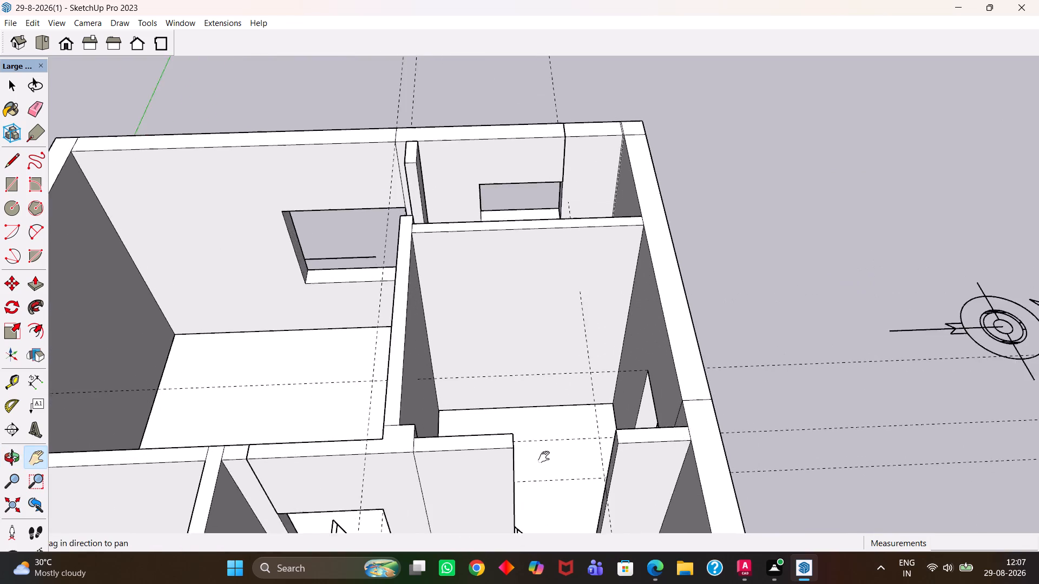
middle_click_drag(544, 457, 645, 452)
scroll(702, 393, "up", 4)
middle_click(704, 393)
scroll(725, 391, "up", 4)
scroll(744, 437, "down", 3)
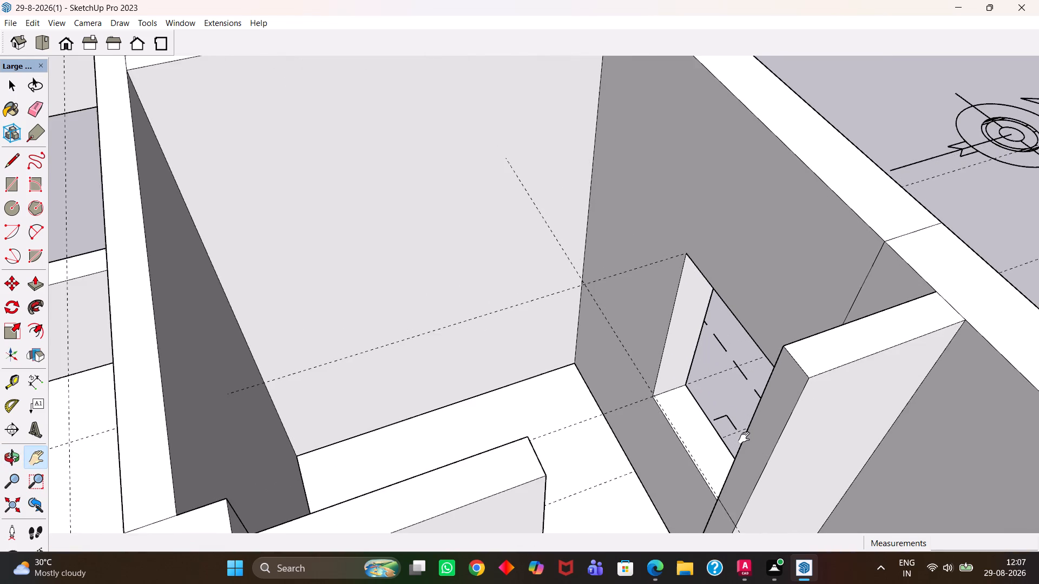
scroll(744, 437, "down", 5)
key("space")
left_click(755, 438)
key("p")
left_click(755, 437)
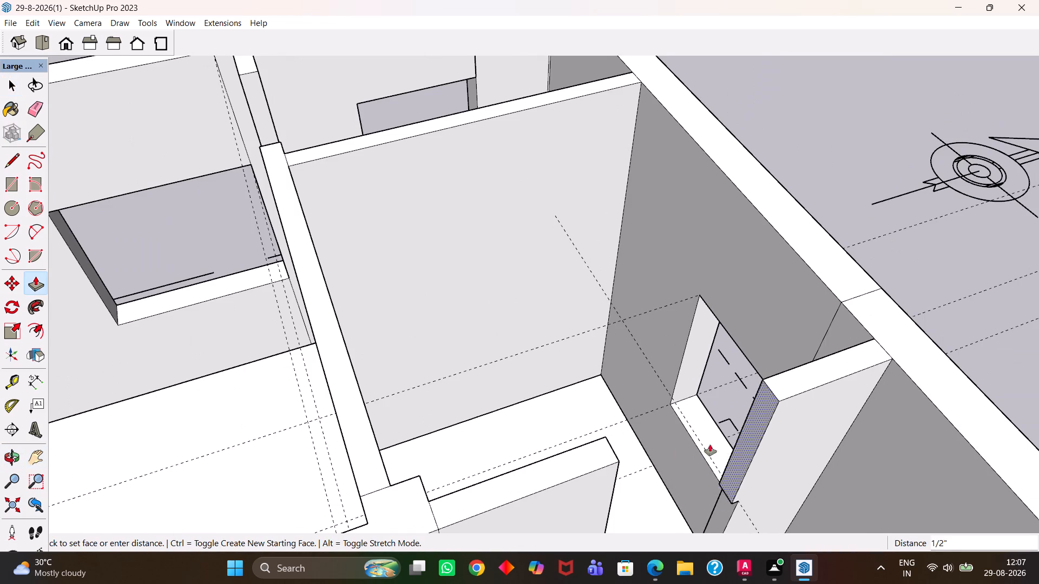
left_click(618, 459)
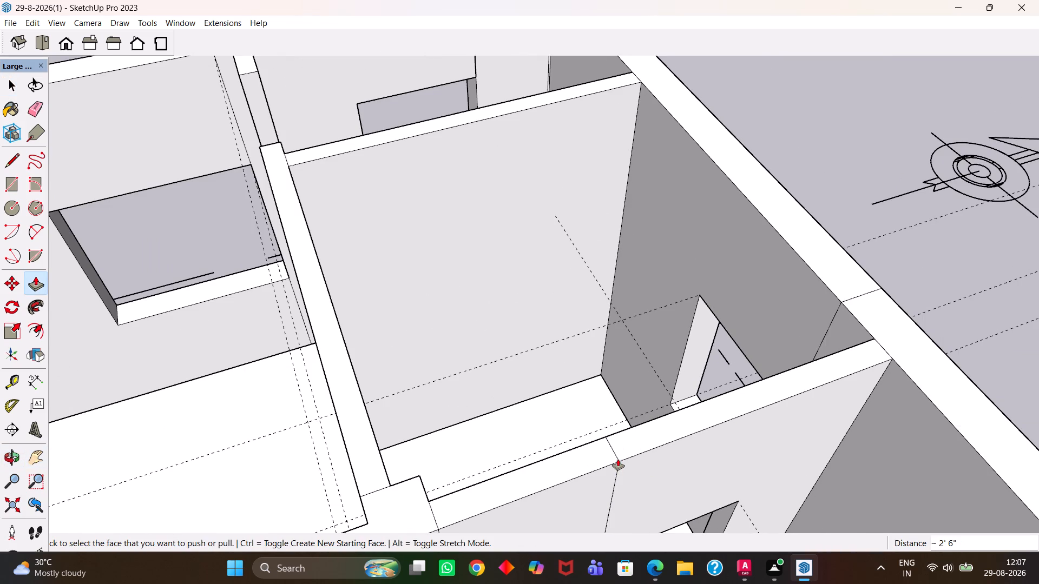
Examine the headers and the remaining interior door openings from several angles.
key("h")
scroll(603, 458, "down", 9)
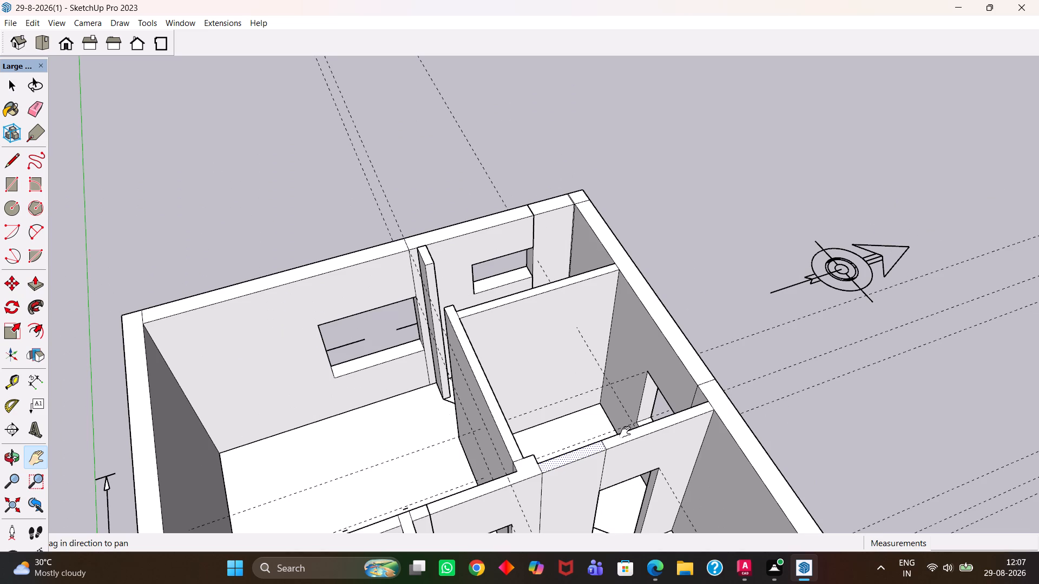
key("h")
scroll(625, 432, "down", 5)
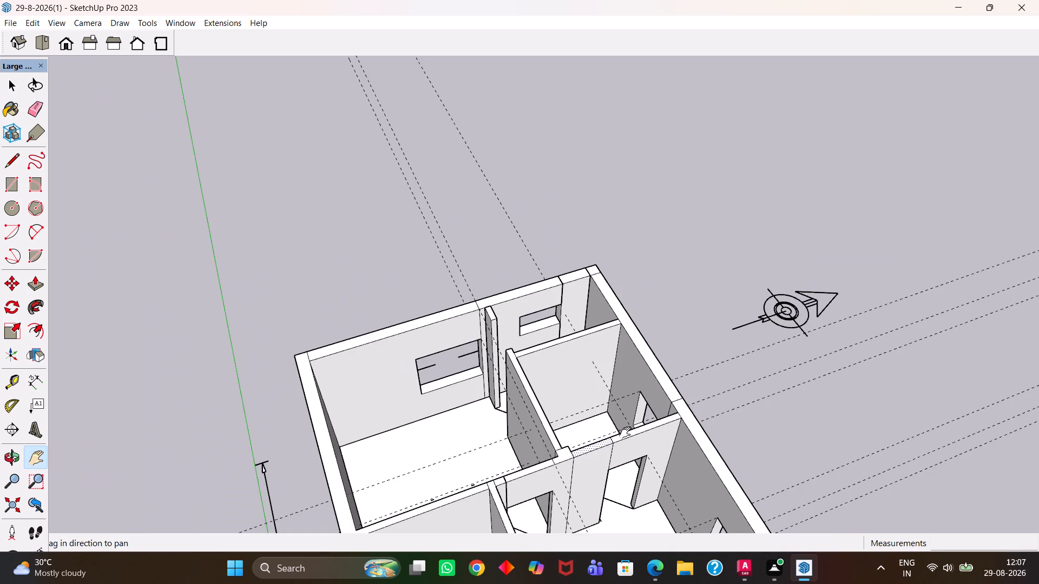
scroll(625, 433, "down", 3)
middle_click_drag(650, 436, 566, 475)
scroll(566, 475, "up", 6)
middle_click_drag(562, 418, 548, 504)
scroll(555, 441, "up", 1)
scroll(578, 374, "up", 3)
middle_click_drag(582, 427, 582, 502)
left_click_drag(470, 356, 575, 432)
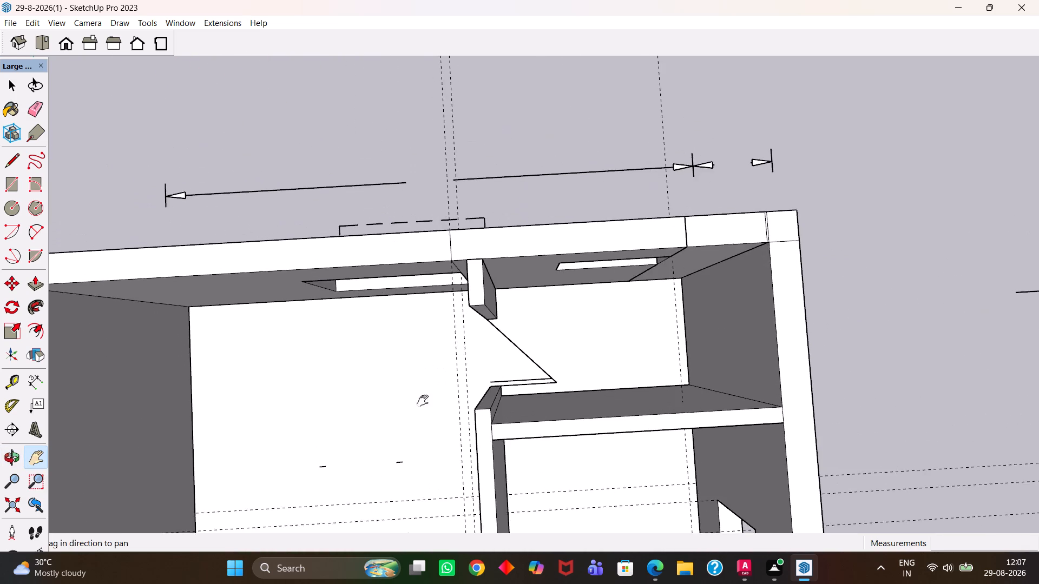
middle_click_drag(423, 400, 647, 323)
scroll(440, 398, "up", 1)
scroll(577, 296, "up", 2)
middle_click_drag(529, 311, 562, 324)
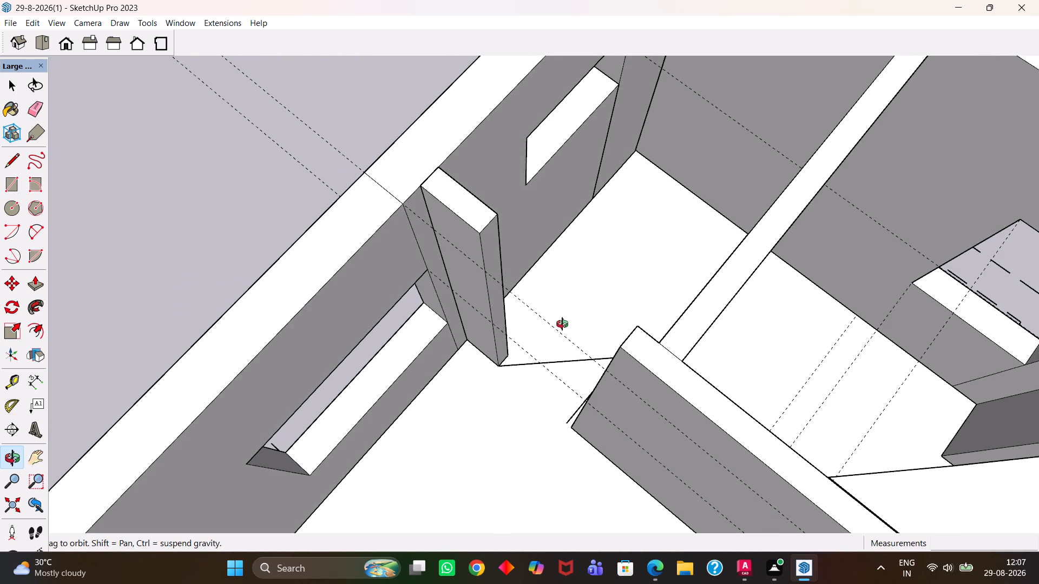
middle_click_drag(562, 324, 577, 324)
scroll(577, 324, "up", 1)
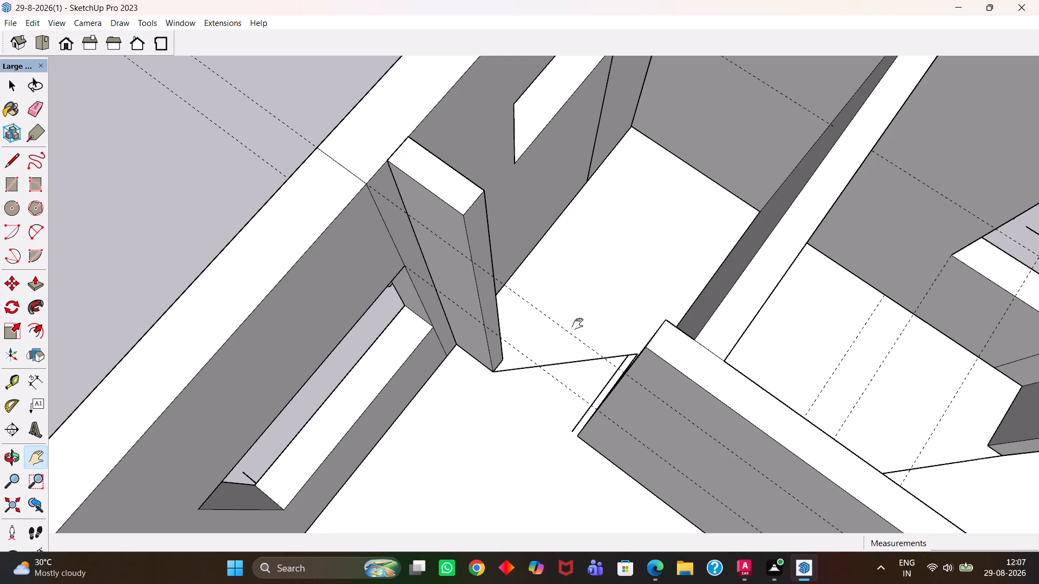
scroll(471, 289, "up", 4)
left_click_drag(491, 219, 502, 267)
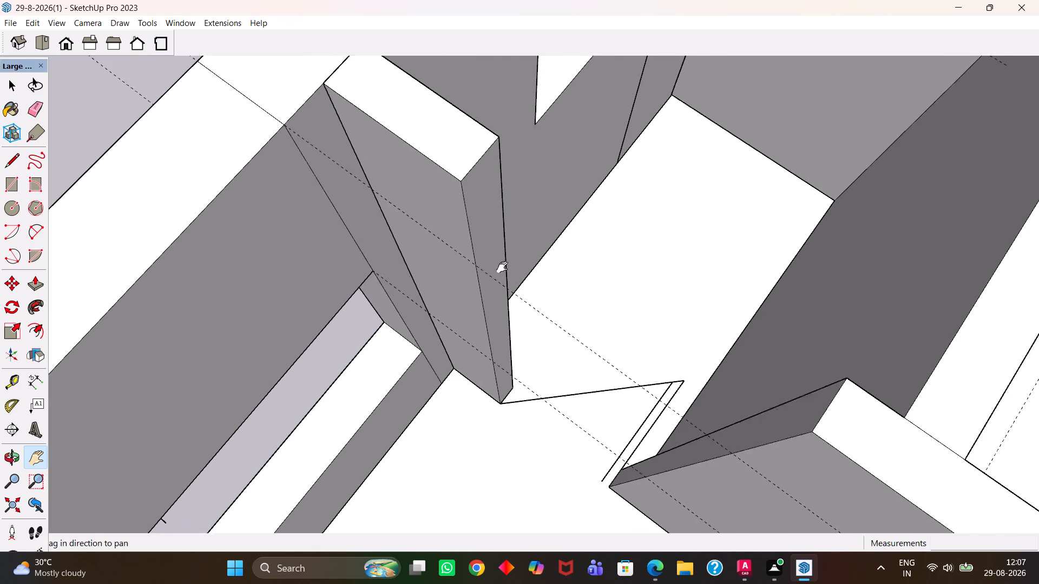
left_click_drag(502, 267, 530, 340)
Place a guide 3' below the top edge of the long partition's free end at the corner room's door opening.
middle_click_drag(534, 341, 760, 277)
left_click_drag(802, 303, 544, 256)
middle_click_drag(462, 292, 672, 283)
left_click_drag(748, 234, 601, 388)
middle_click_drag(585, 379, 594, 365)
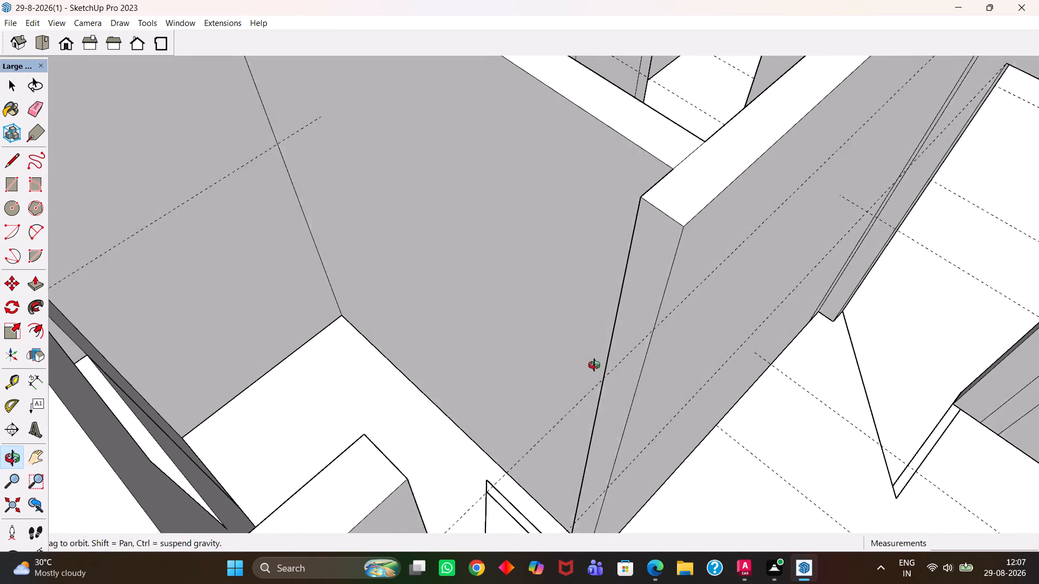
middle_click_drag(594, 365, 592, 371)
key("t")
double_click(653, 251)
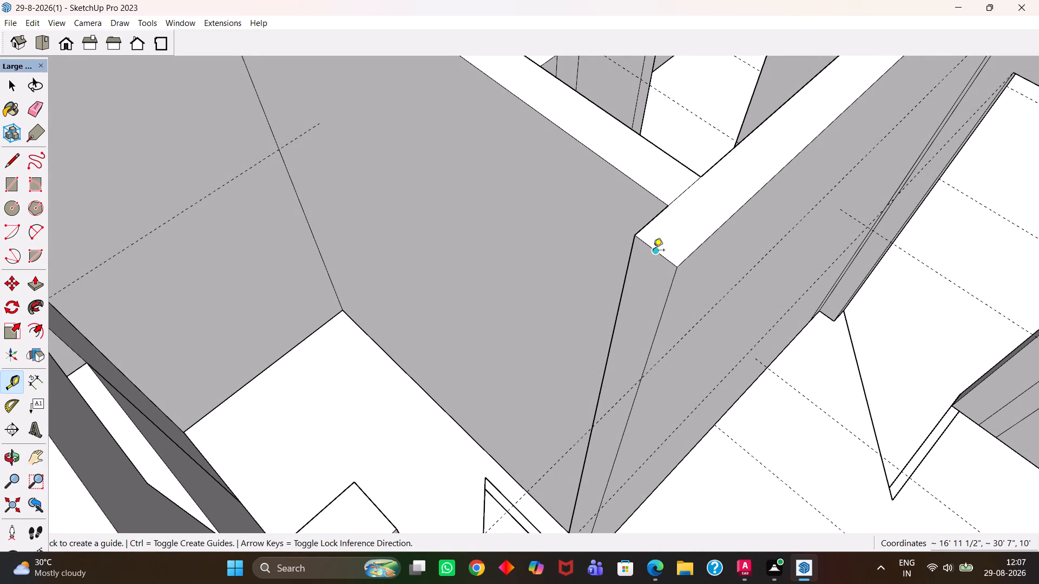
left_click(661, 251)
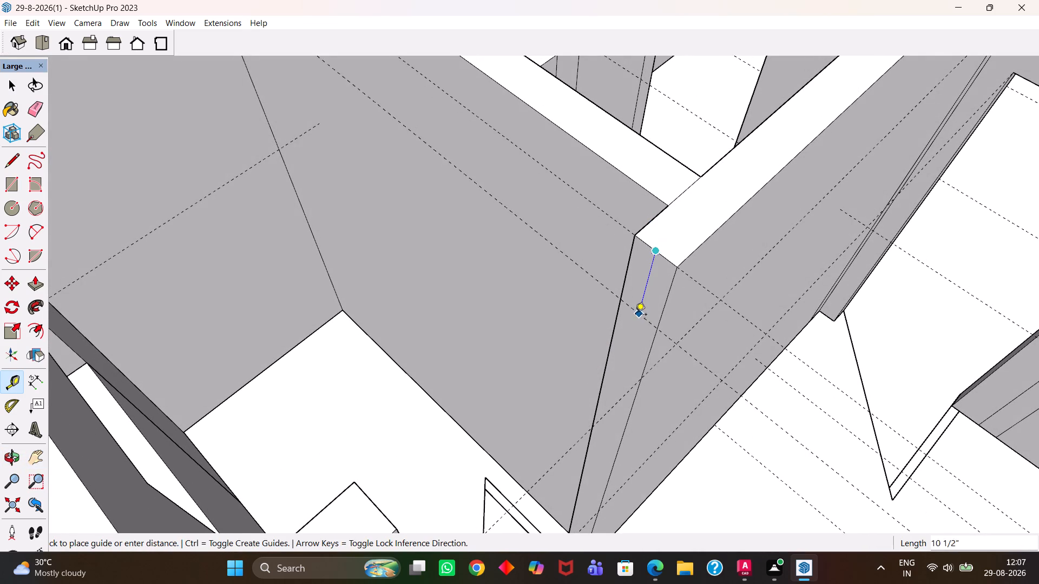
type("3'")
key("Return")
Draw an edge along the guide across the end face of the long partition at the corner room's door opening.
scroll(659, 363, "up", 3)
key("l")
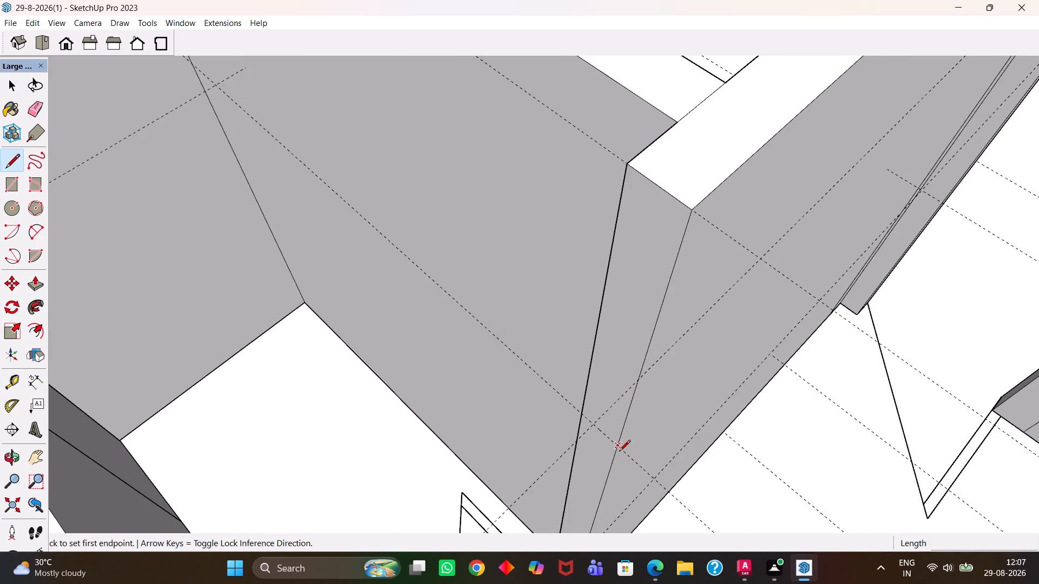
left_click(619, 452)
left_click(582, 410)
scroll(582, 410, "down", 5)
key("space")
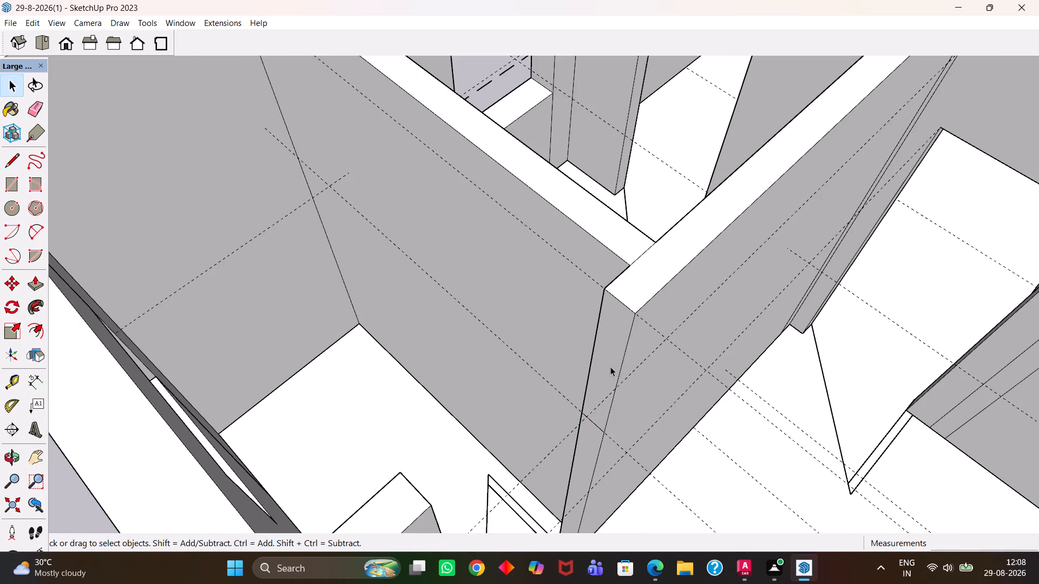
Push/pull the upper part of the partition's end face about 2' 6" to the opposite stub to form the corner room's door header.
left_click(610, 367)
scroll(611, 367, "down", 4)
key("p")
left_click(615, 356)
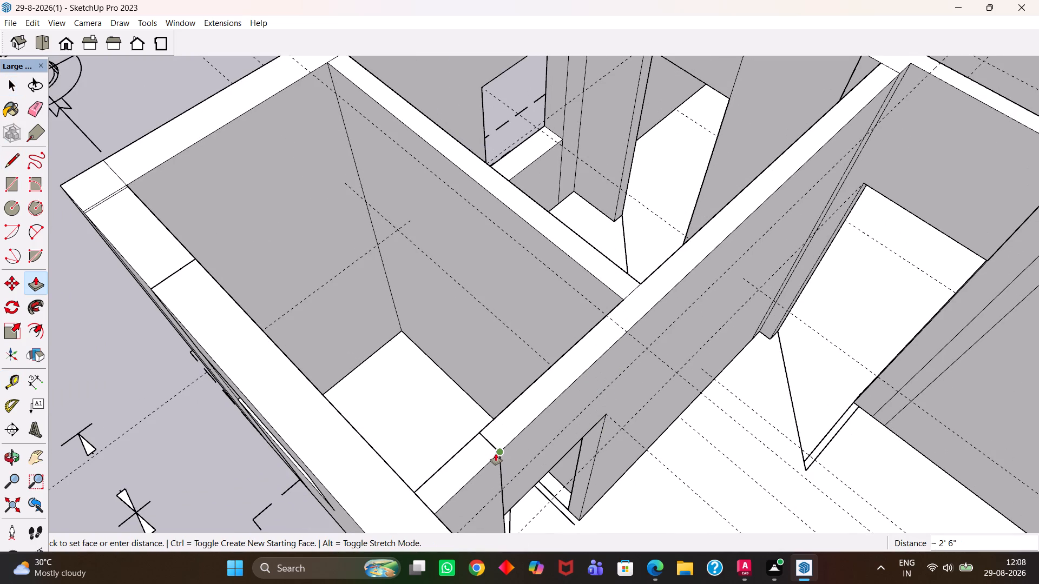
left_click(497, 454)
Erase the seam edges on the top and side of the wall where the corner room's new header meets the stub.
key("h")
scroll(495, 440, "down", 5)
scroll(499, 444, "up", 4)
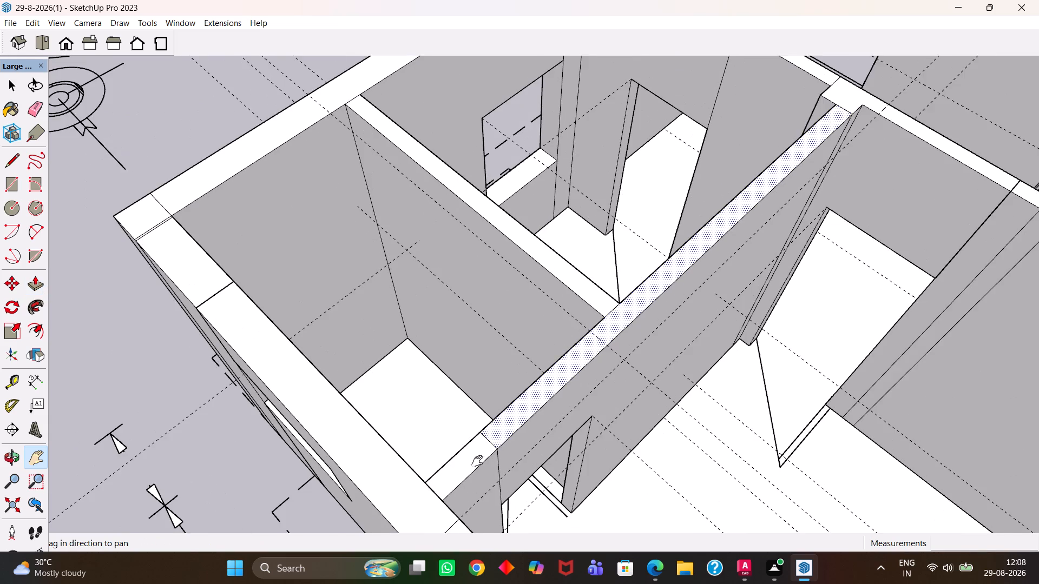
middle_click_drag(477, 461, 462, 462)
key("e")
scroll(462, 458, "up", 2)
left_click(474, 442)
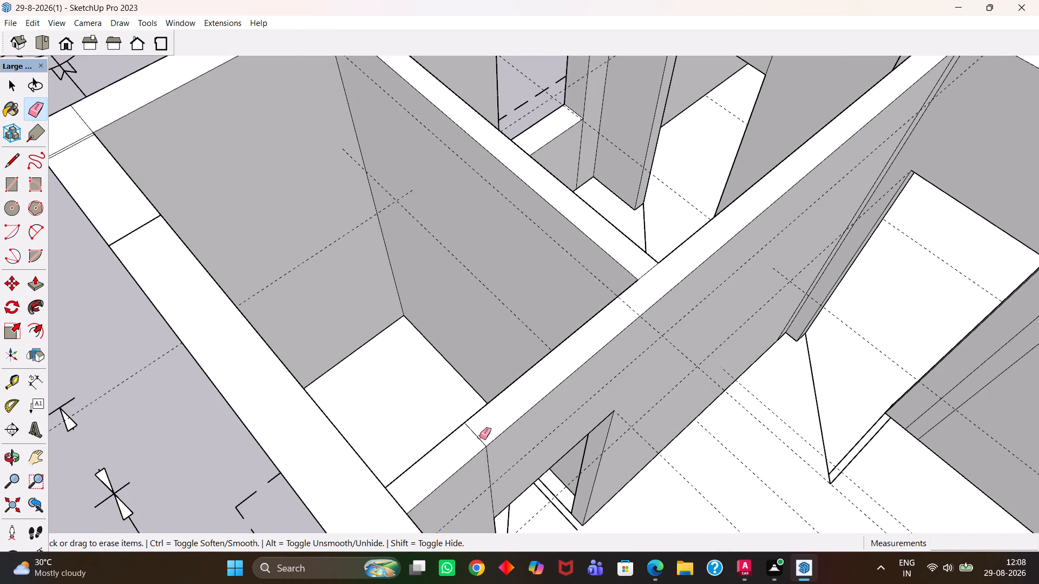
left_click(479, 437)
left_click(490, 464)
Erase the leftover seam edges at the long partition's other end, beside its junction with the middle partition.
scroll(502, 455, "down", 5)
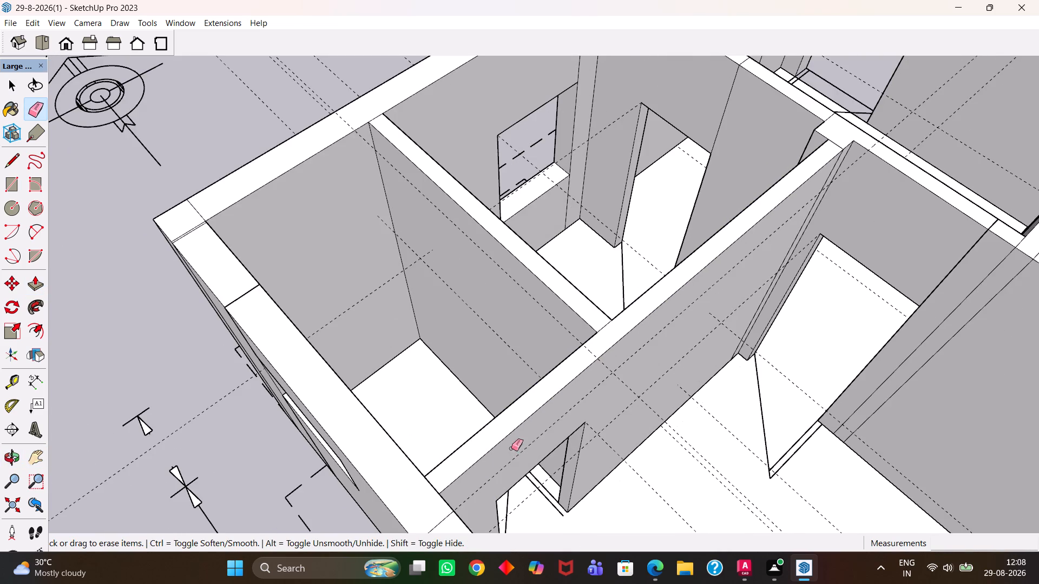
scroll(597, 395, "down", 4)
middle_click_drag(764, 353, 585, 287)
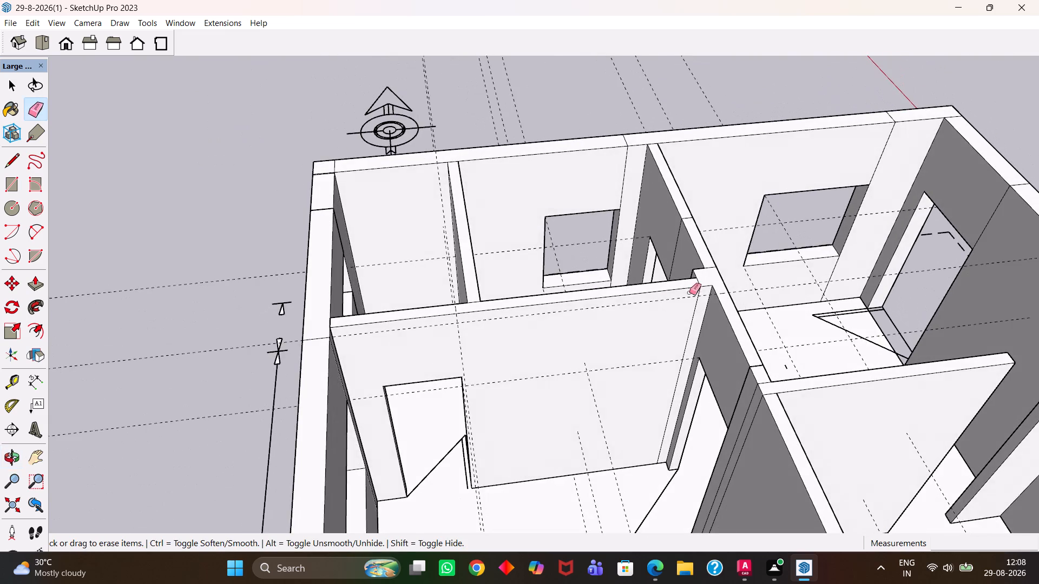
scroll(694, 296, "up", 3)
left_click(699, 305)
left_click(704, 277)
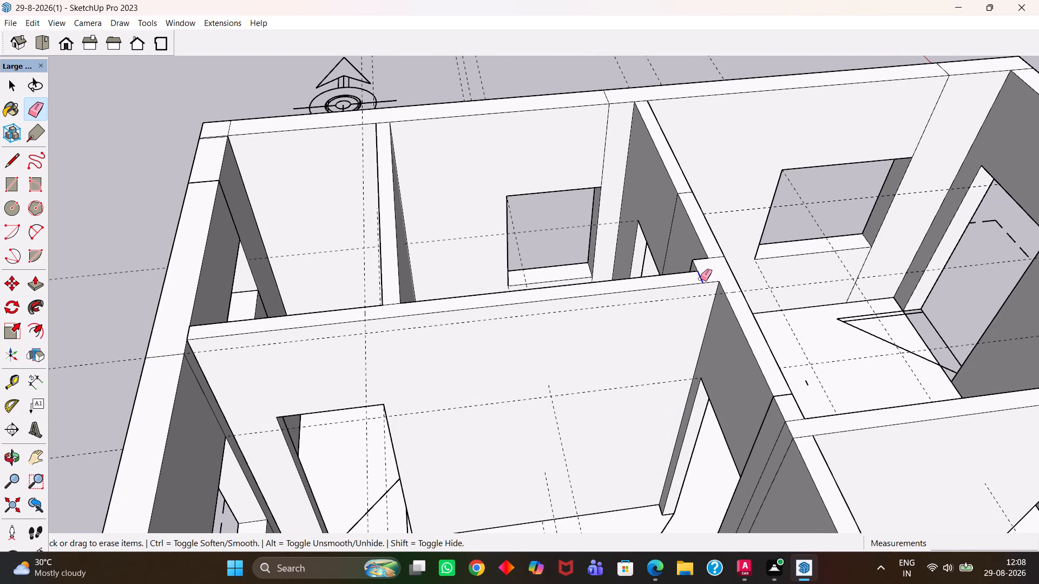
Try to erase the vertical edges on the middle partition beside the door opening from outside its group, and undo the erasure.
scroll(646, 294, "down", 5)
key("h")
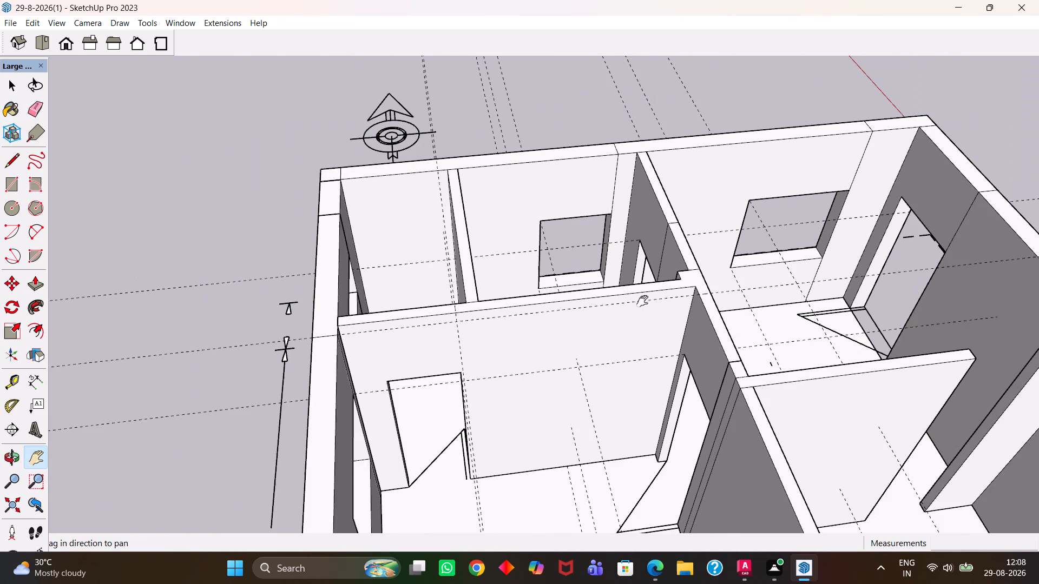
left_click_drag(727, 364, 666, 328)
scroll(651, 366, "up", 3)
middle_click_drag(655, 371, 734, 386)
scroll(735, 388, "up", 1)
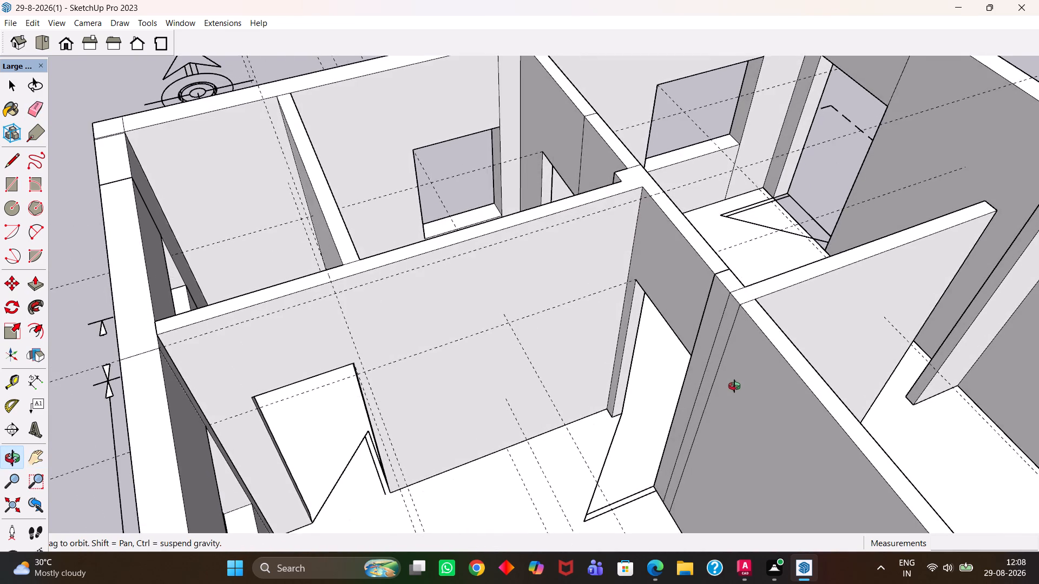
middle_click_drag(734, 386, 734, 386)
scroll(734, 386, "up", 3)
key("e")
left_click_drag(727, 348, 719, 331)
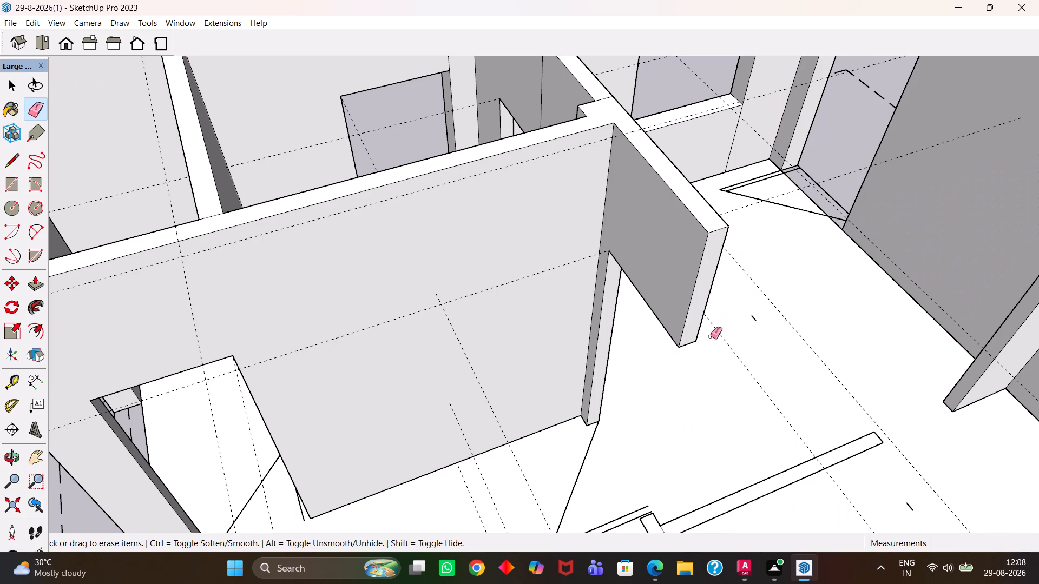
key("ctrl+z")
Inside the middle partition's group, erase the vertical edges beside the door opening and the seam edges on top of the wall junction.
scroll(710, 337, "up", 3)
key("space")
double_click(760, 344)
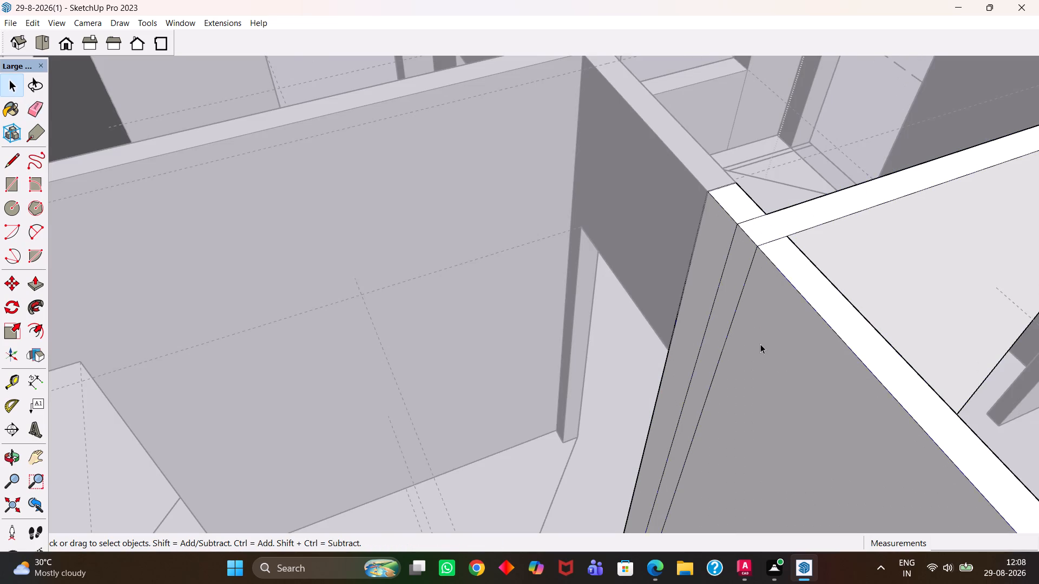
scroll(760, 344, "up", 2)
key("e")
left_click_drag(741, 338, 698, 285)
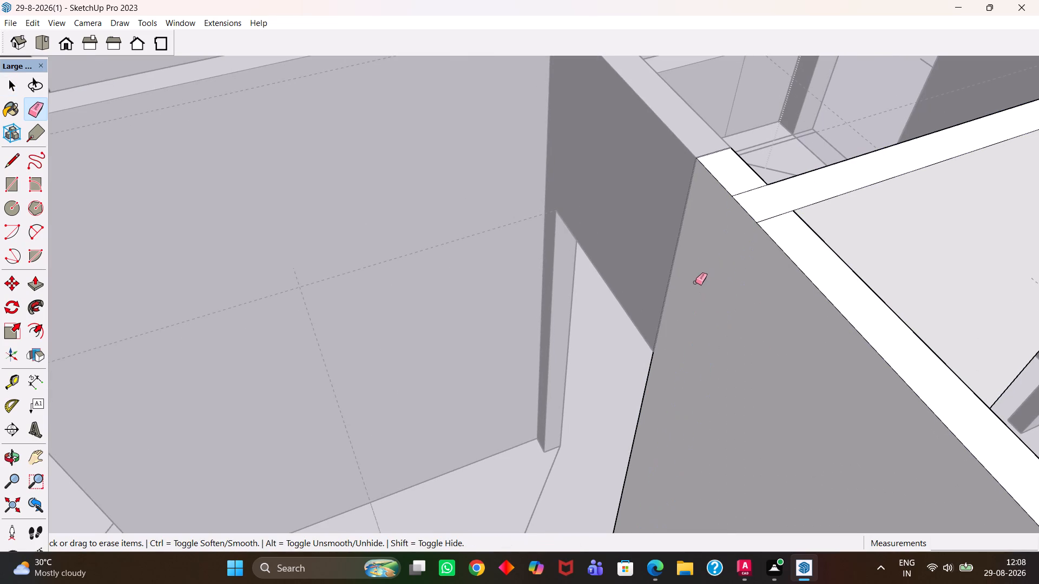
left_click_drag(738, 183, 771, 221)
key("h")
scroll(715, 325, "down", 6)
left_click_drag(704, 392, 695, 300)
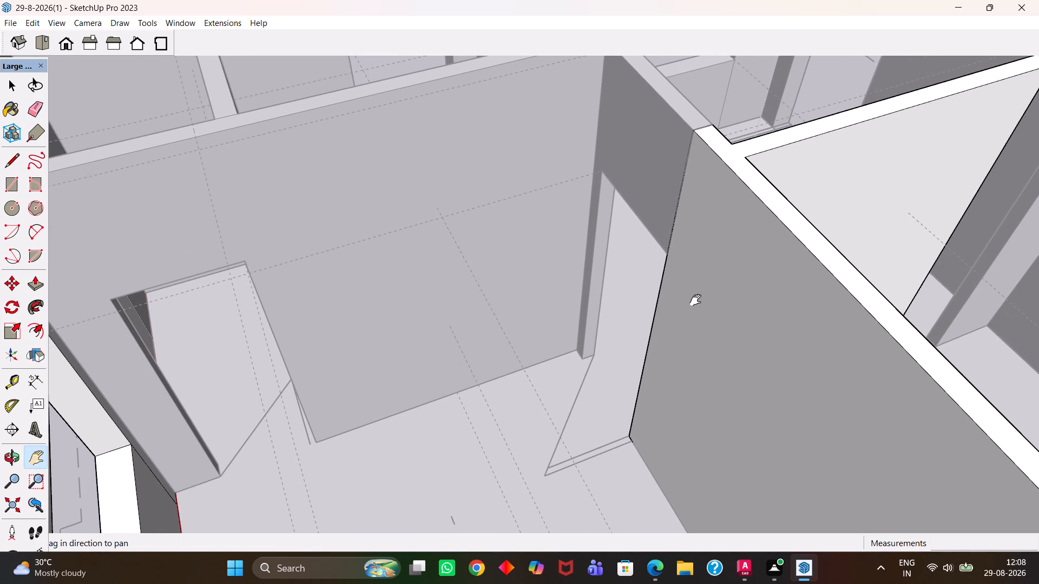
Close the middle partition's group and return to the whole model.
key("h")
scroll(688, 310, "down", 10)
middle_click_drag(705, 324, 672, 364)
scroll(668, 375, "down", 6)
left_click_drag(693, 327, 673, 383)
middle_click_drag(682, 394, 649, 410)
key("space")
double_click(800, 244)
Place a guide 3' below the top edge of the end face of the stub wall projecting from the stair-side outer wall.
scroll(655, 399, "up", 4)
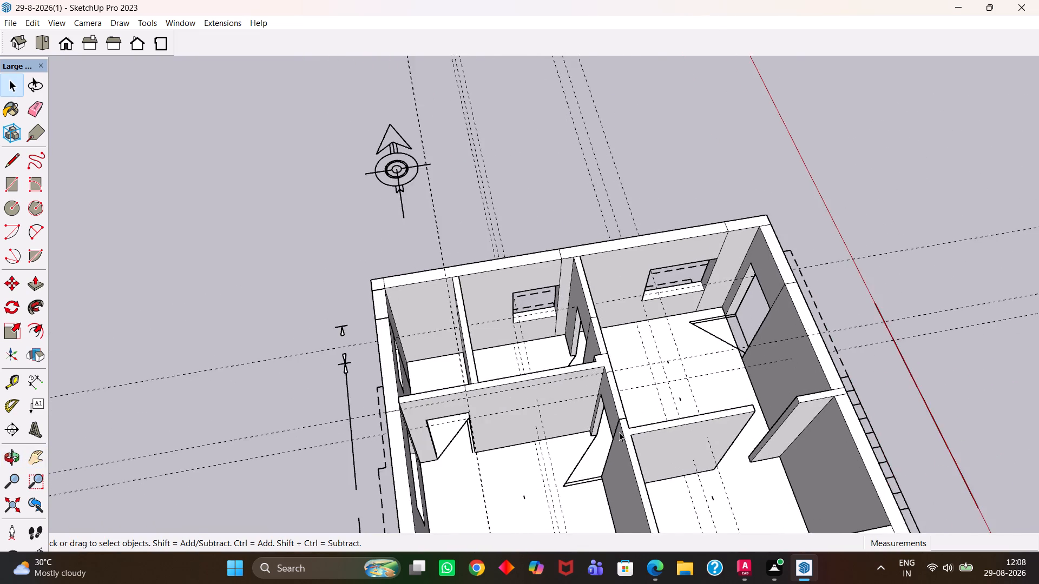
scroll(616, 434, "up", 10)
middle_click_drag(587, 444, 846, 319)
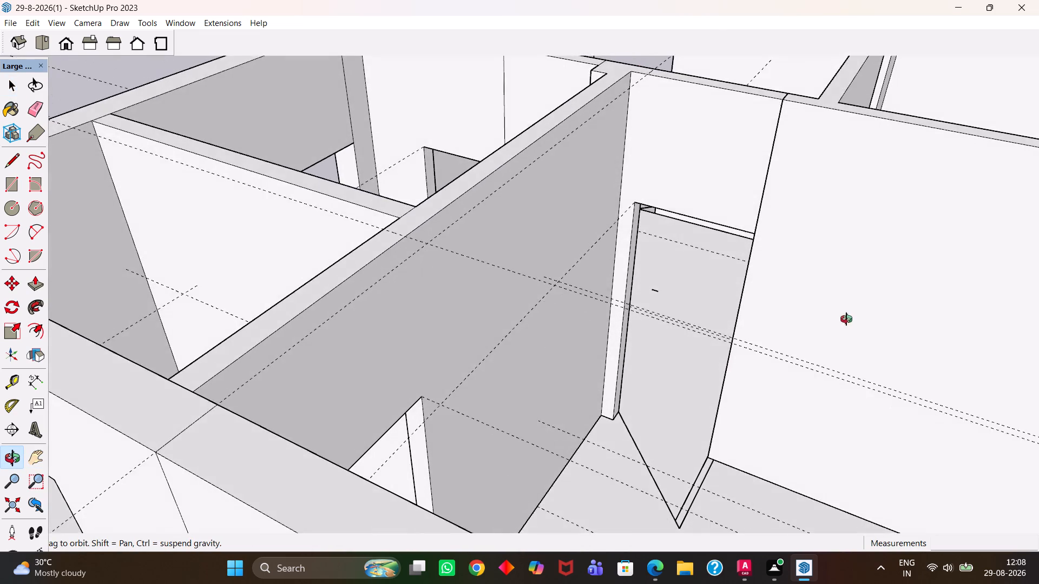
middle_click_drag(846, 319, 529, 401)
scroll(551, 392, "down", 4)
key("h")
left_click_drag(753, 382, 718, 360)
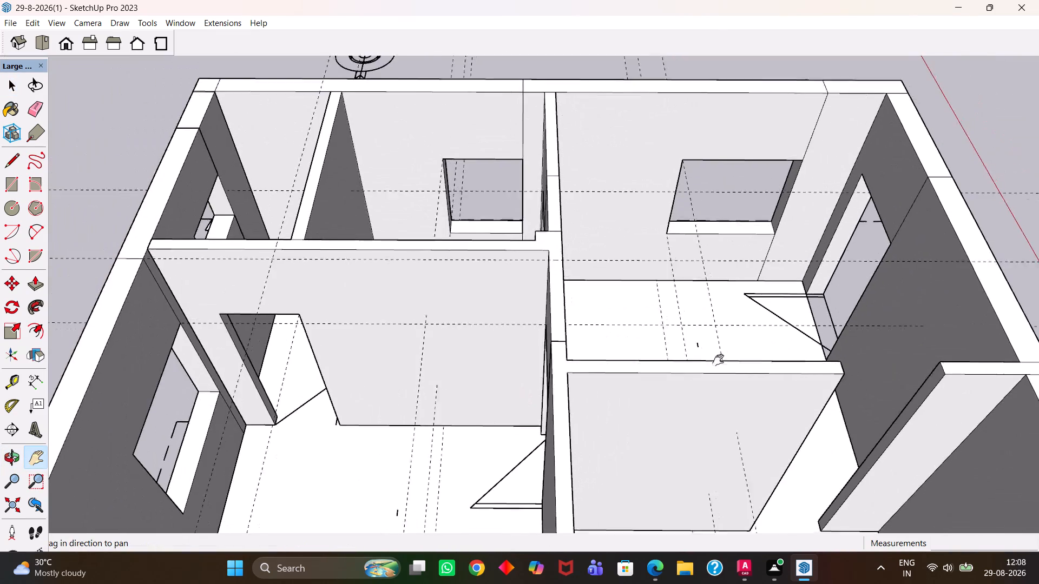
left_click_drag(718, 360, 618, 300)
scroll(619, 312, "down", 7)
middle_click_drag(635, 317, 646, 366)
scroll(647, 367, "up", 1)
scroll(807, 355, "up", 4)
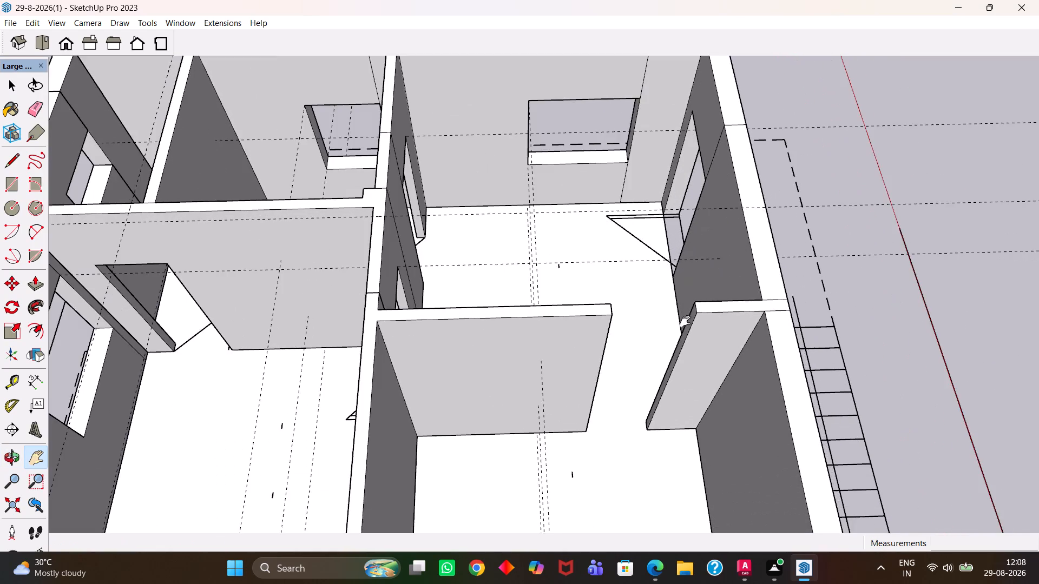
scroll(662, 313, "up", 4)
middle_click_drag(671, 330, 843, 331)
left_click_drag(791, 303, 672, 382)
middle_click_drag(648, 383, 748, 368)
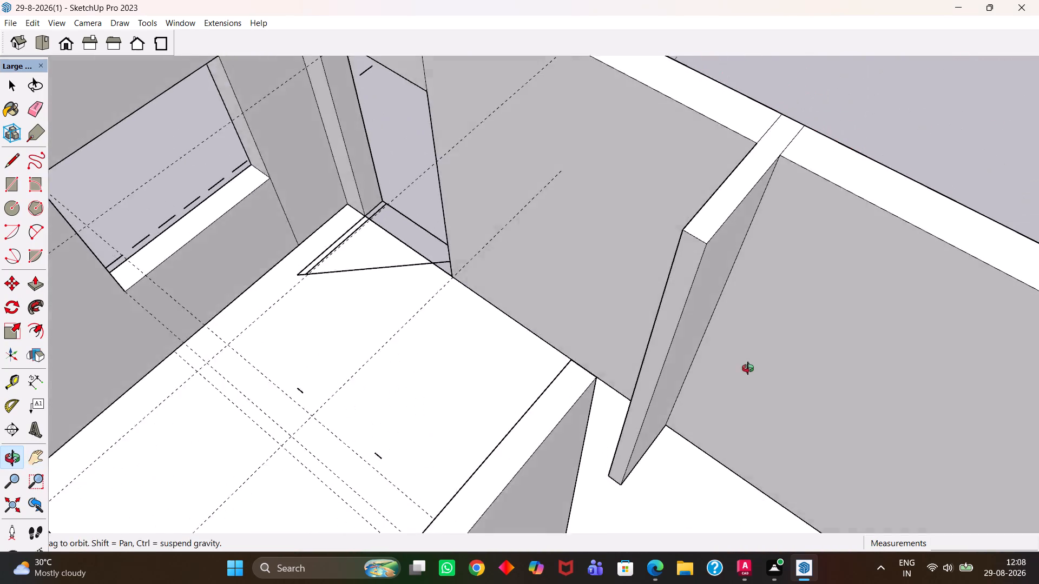
middle_click_drag(748, 368, 777, 362)
left_click_drag(766, 328, 642, 416)
middle_click_drag(579, 414, 681, 414)
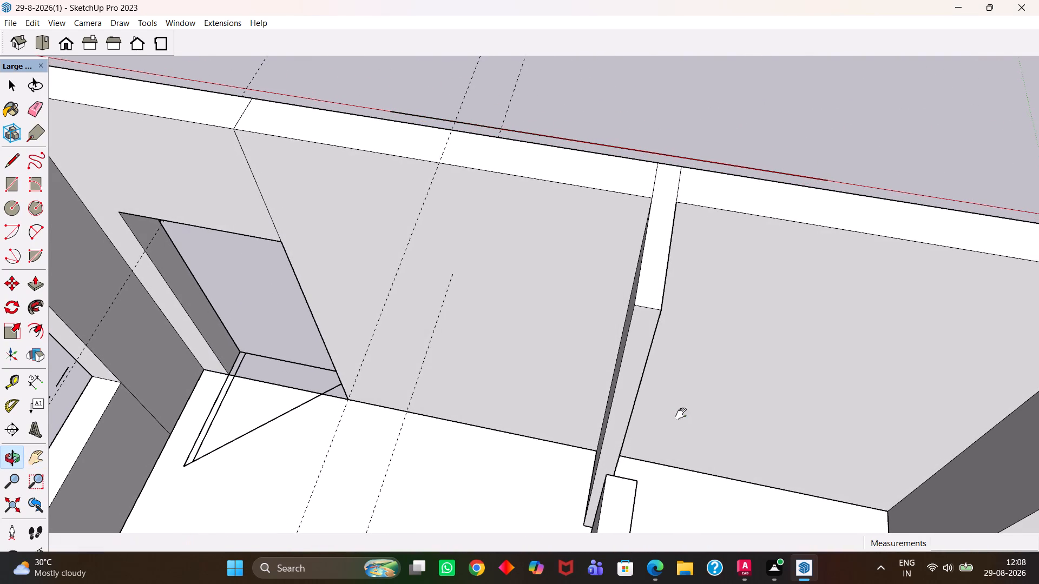
key("t")
scroll(649, 313, "up", 3)
left_click(648, 306)
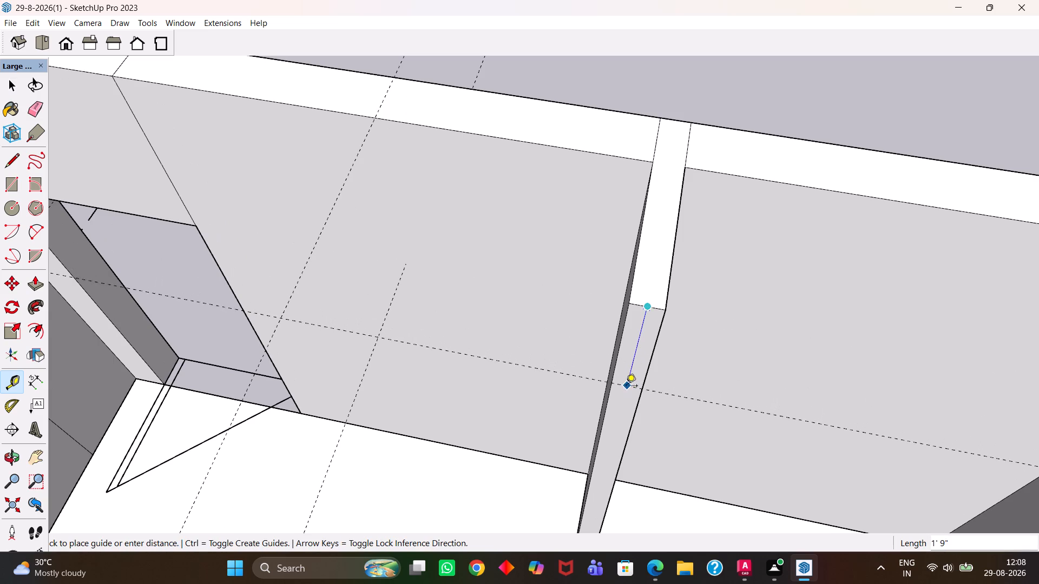
key("3")
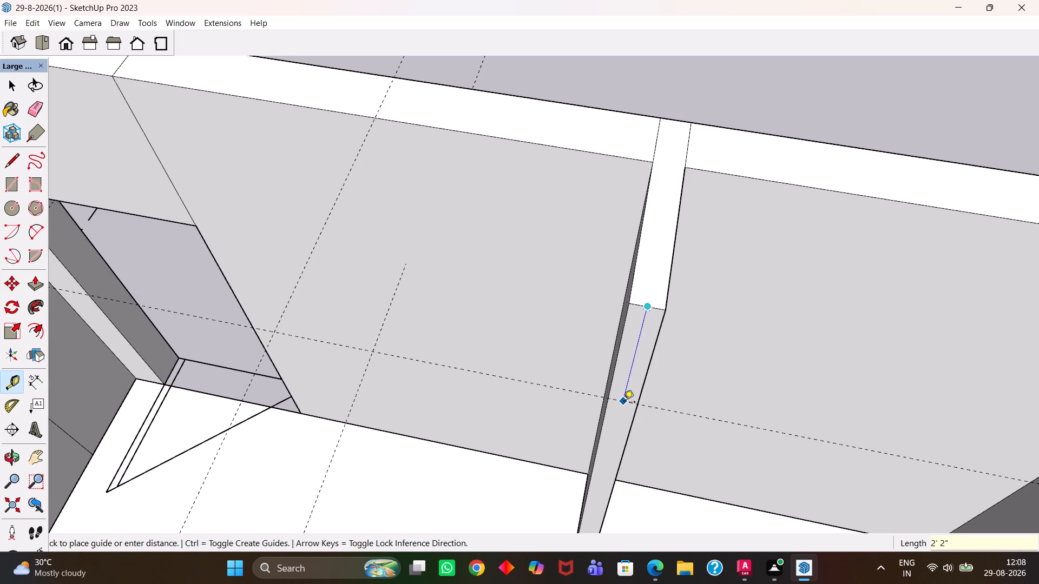
key("apostrophe")
key("Return")
Draw a line across the stub wall's end face along the guide, edge to edge.
key("h")
scroll(624, 403, "up", 2)
left_click_drag(626, 408, 613, 377)
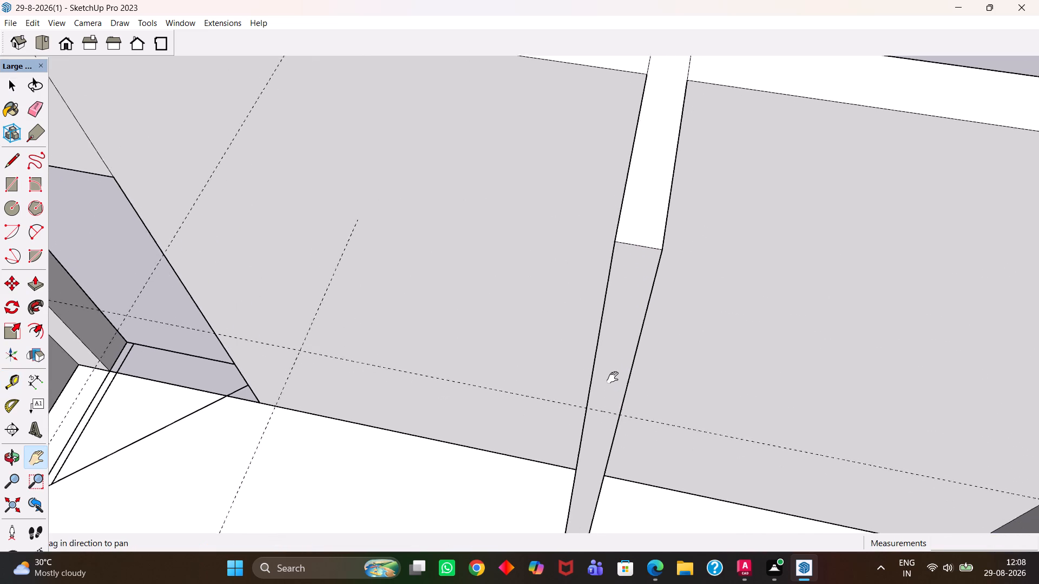
left_click_drag(613, 377, 611, 373)
key("space")
left_click(606, 384)
scroll(606, 388, "up", 1)
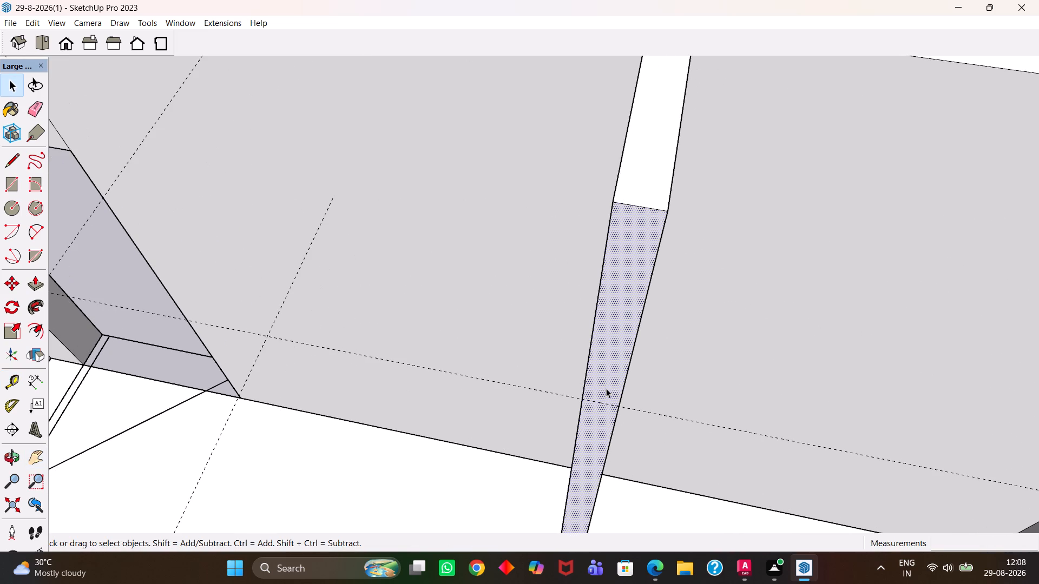
key("l")
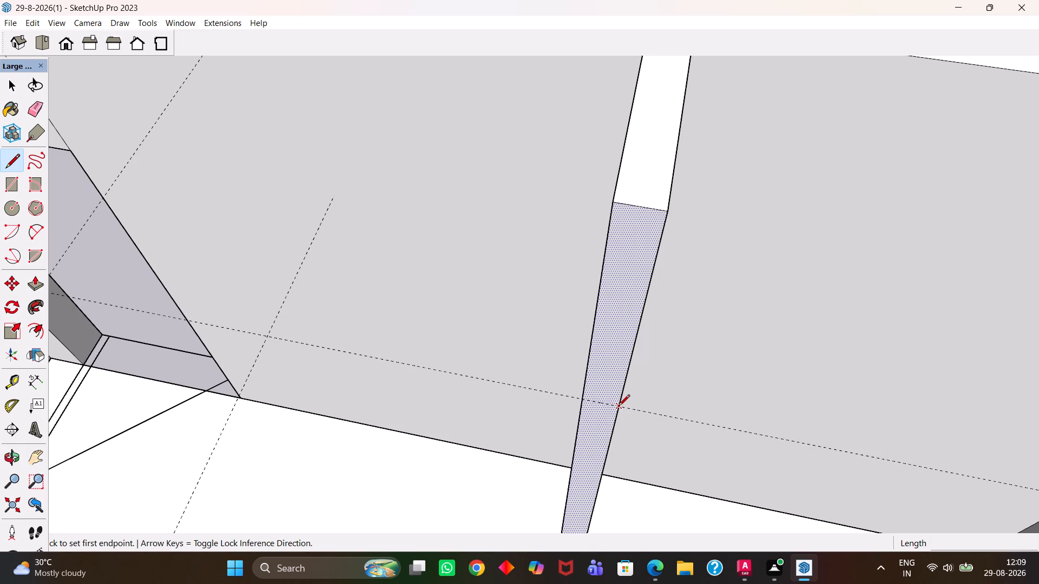
scroll(619, 407, "up", 2)
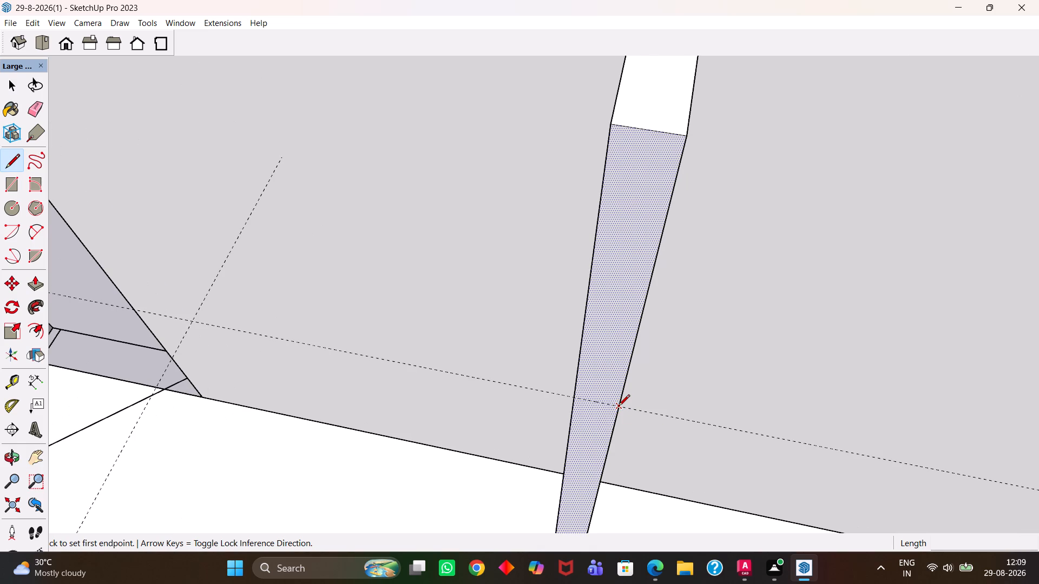
left_click(619, 407)
left_click(574, 395)
Push/Pull the upper part of the stub's end face across to the opposite partition to form the door header.
scroll(574, 395, "down", 5)
key("space")
left_click(607, 348)
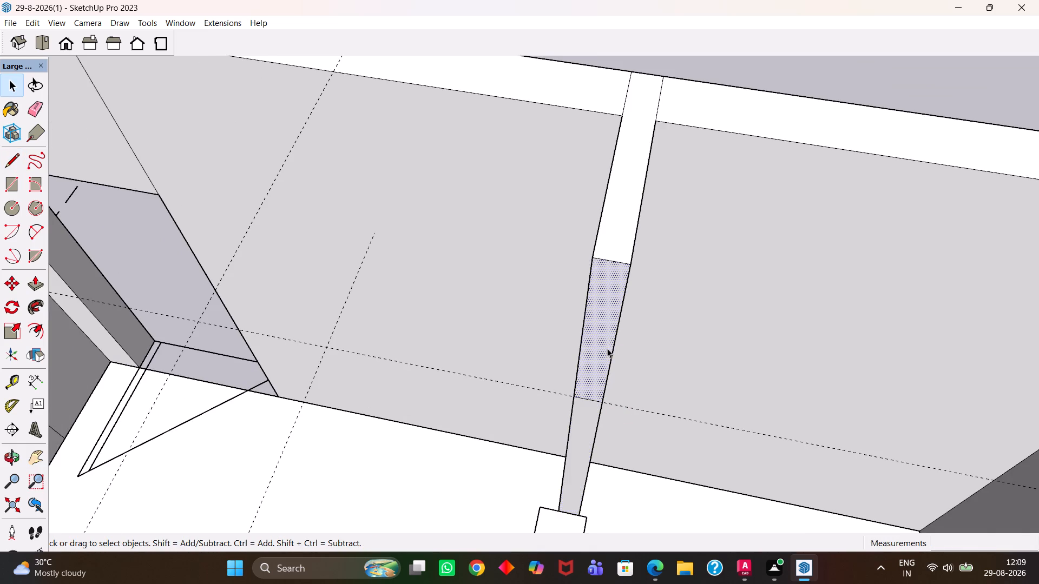
scroll(607, 348, "down", 4)
key("p")
left_click(607, 346)
scroll(590, 364, "down", 5)
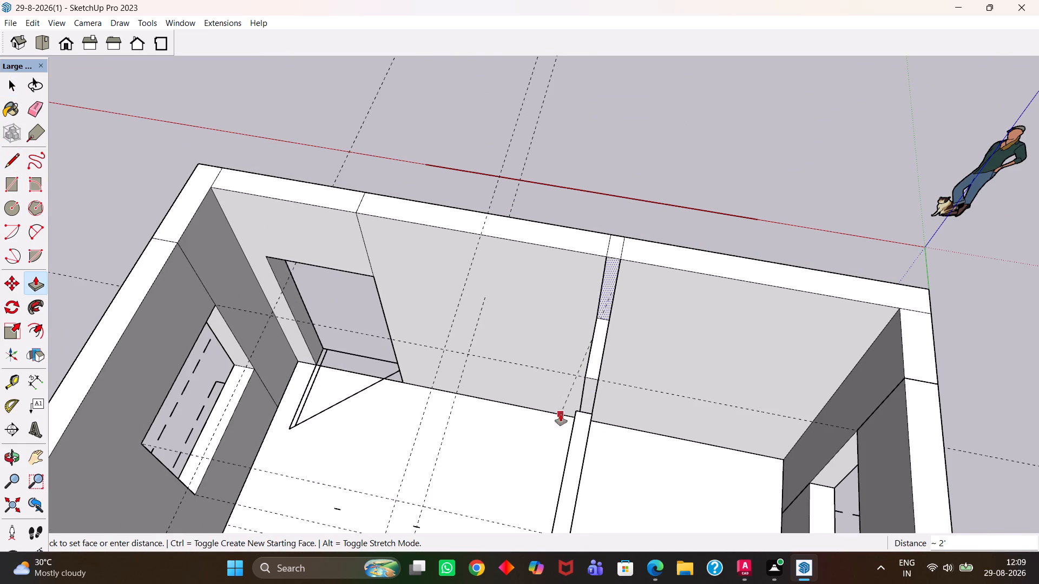
left_click(582, 412)
Erase the vertical seam edges on the stair-side wall's outer face and the top seam edges where the stub wall joins it.
scroll(582, 412, "down", 2)
key("h")
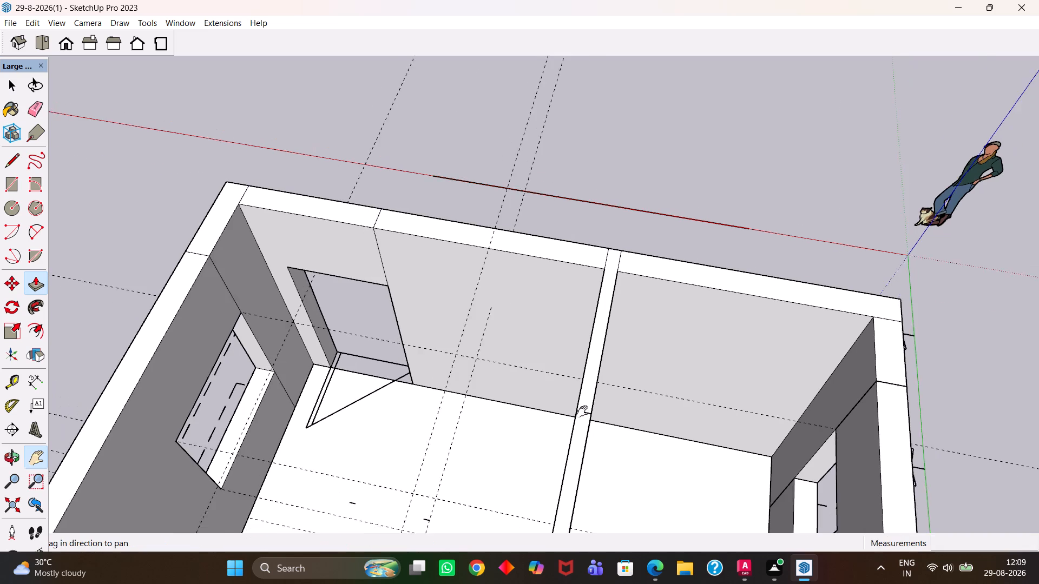
scroll(582, 412, "down", 6)
middle_click_drag(622, 411, 391, 348)
scroll(492, 381, "up", 5)
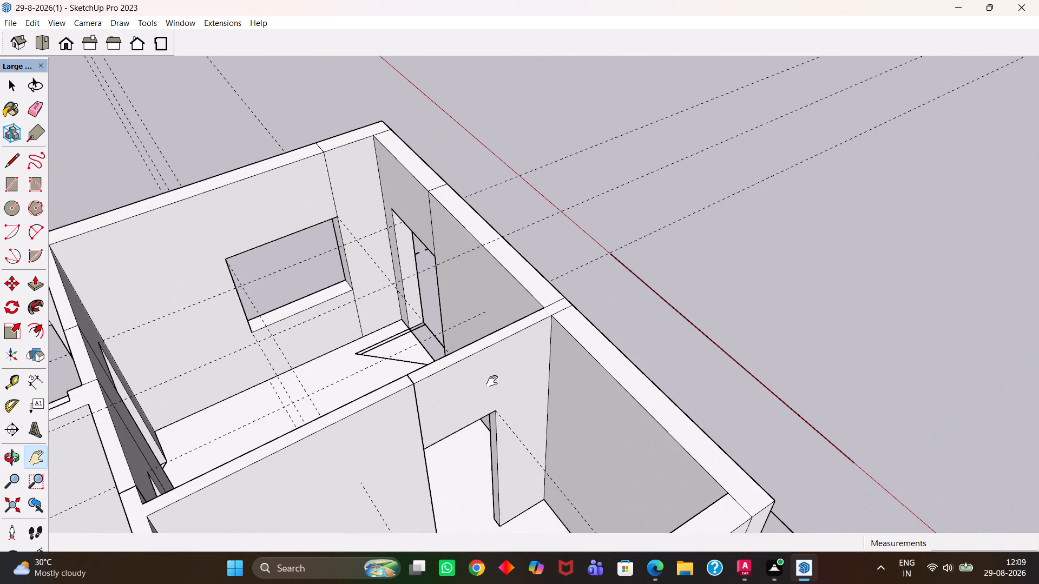
scroll(492, 381, "down", 6)
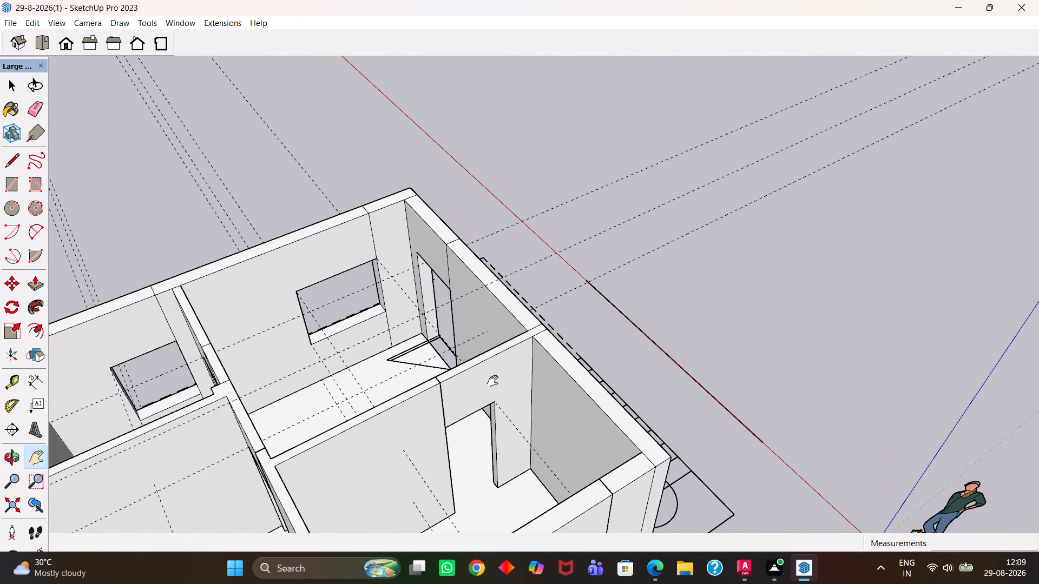
scroll(492, 381, "down", 2)
key("h")
left_click_drag(465, 375, 558, 324)
left_click_drag(615, 450, 625, 334)
middle_click_drag(665, 342, 658, 361)
scroll(606, 377, "down", 1)
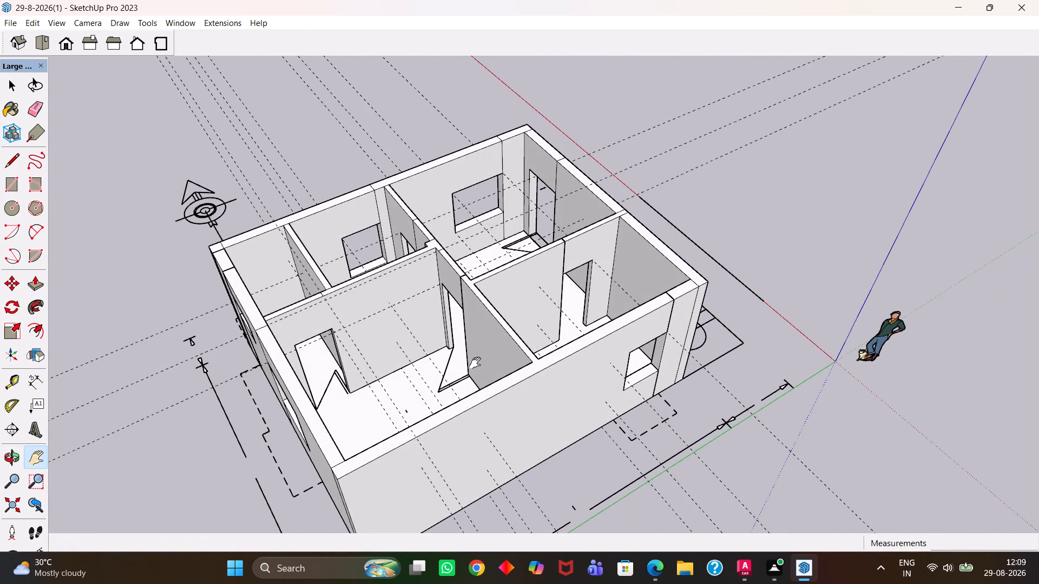
middle_click_drag(663, 365, 314, 350)
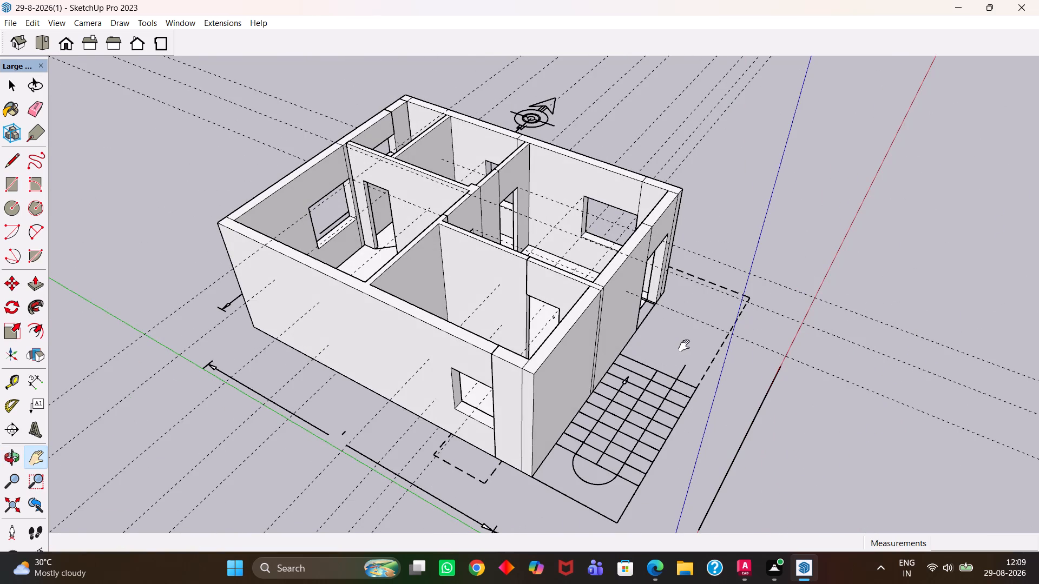
scroll(684, 346, "up", 4)
scroll(640, 346, "up", 4)
middle_click_drag(547, 345, 516, 376)
left_click_drag(446, 347, 533, 348)
middle_click_drag(550, 370, 521, 381)
scroll(522, 382, "up", 1)
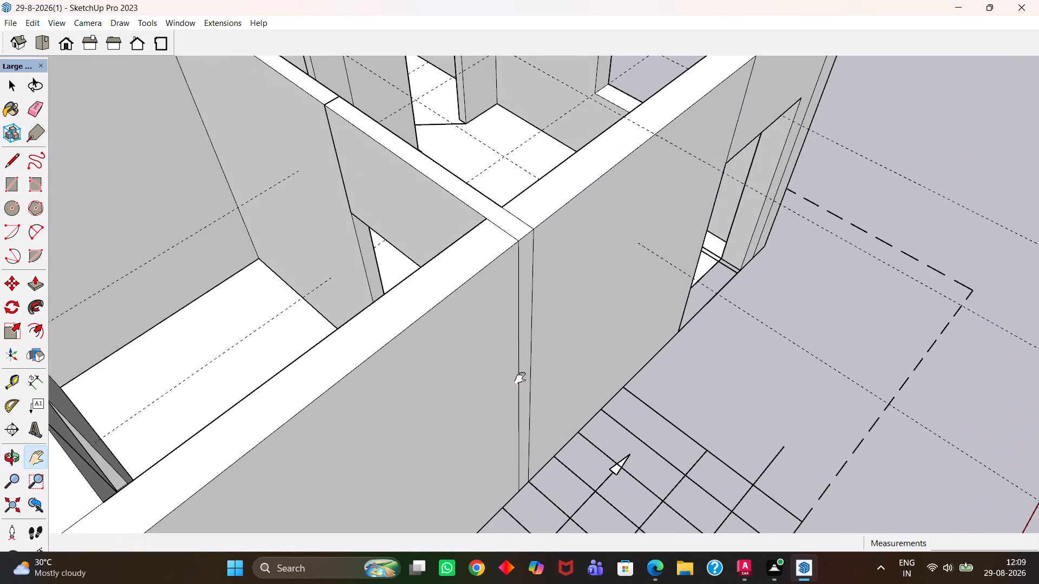
key("space")
double_click(460, 363)
left_click(460, 361)
key("e")
left_click_drag(544, 318, 521, 325)
left_click_drag(517, 274, 522, 276)
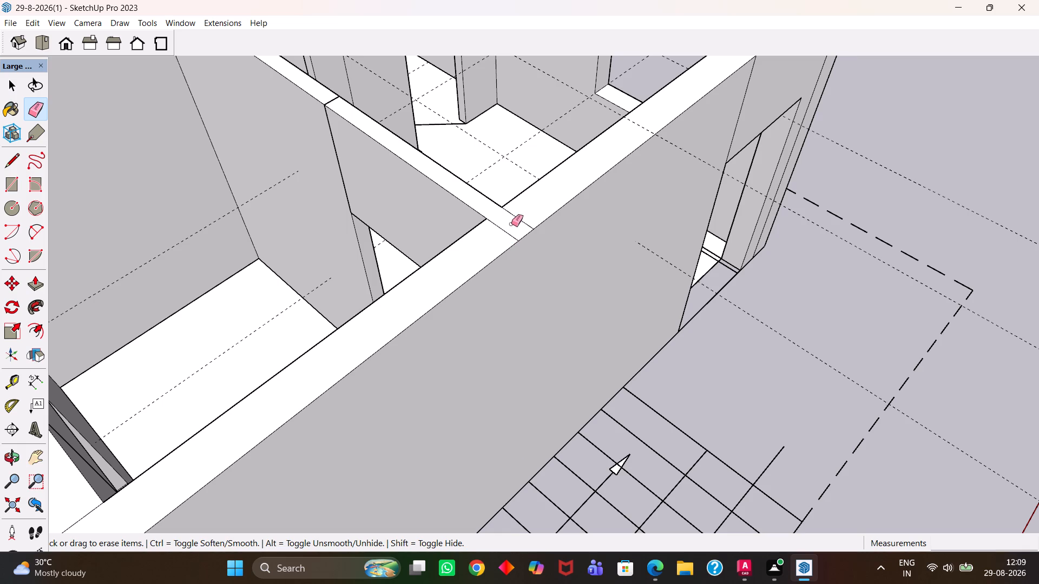
left_click_drag(523, 215, 497, 234)
Erase the vertical and top seam edges at the building corner between the small window and the stairs.
key("h")
scroll(495, 273, "down", 10)
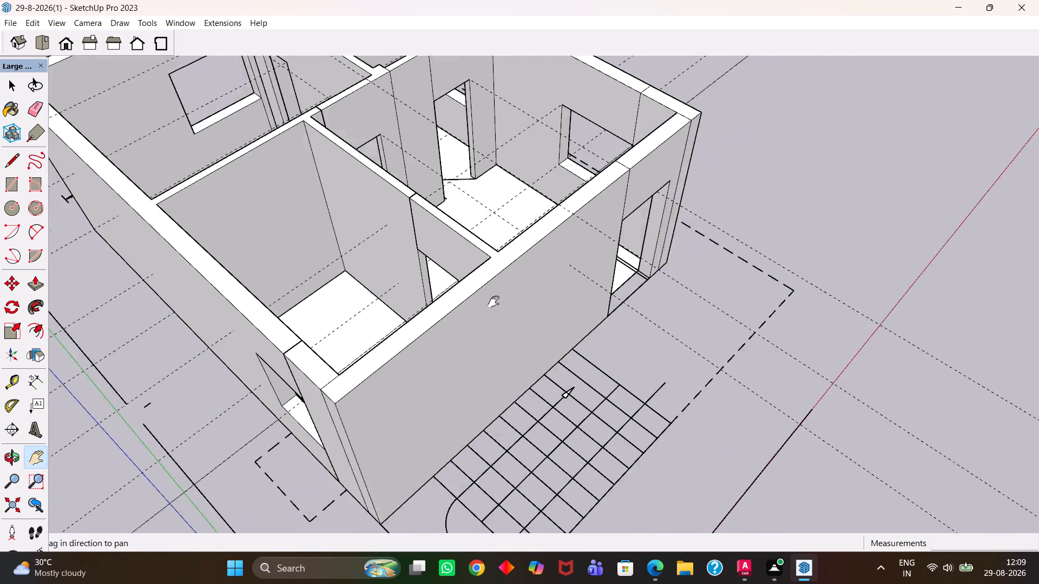
scroll(494, 302, "down", 1)
middle_click_drag(432, 322, 595, 316)
scroll(441, 329, "up", 1)
scroll(651, 169, "up", 5)
scroll(496, 324, "down", 4)
left_click_drag(497, 382, 502, 368)
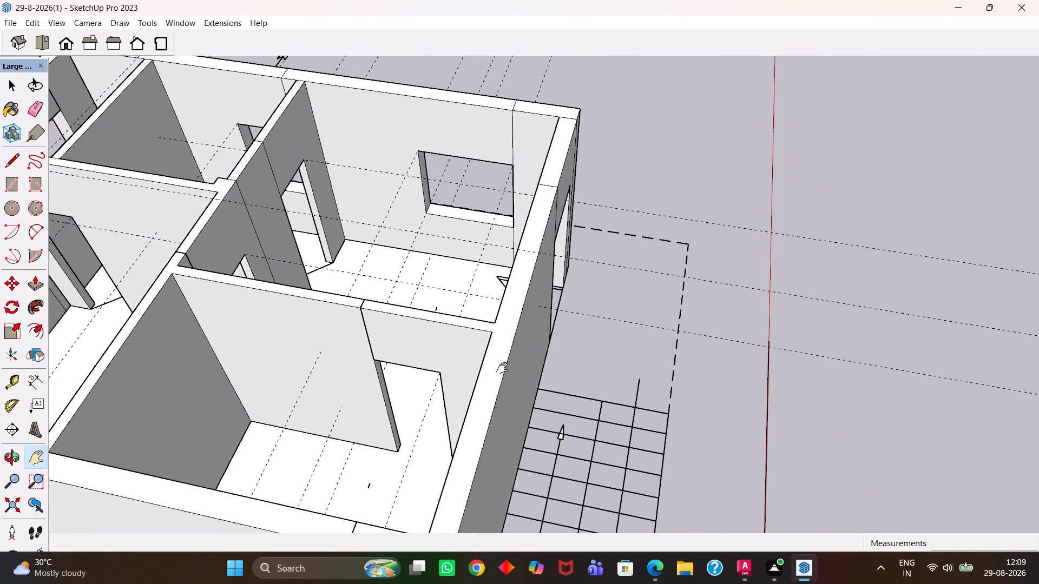
left_click_drag(502, 368, 609, 160)
middle_click(528, 365)
key("e")
left_click_drag(557, 362, 550, 362)
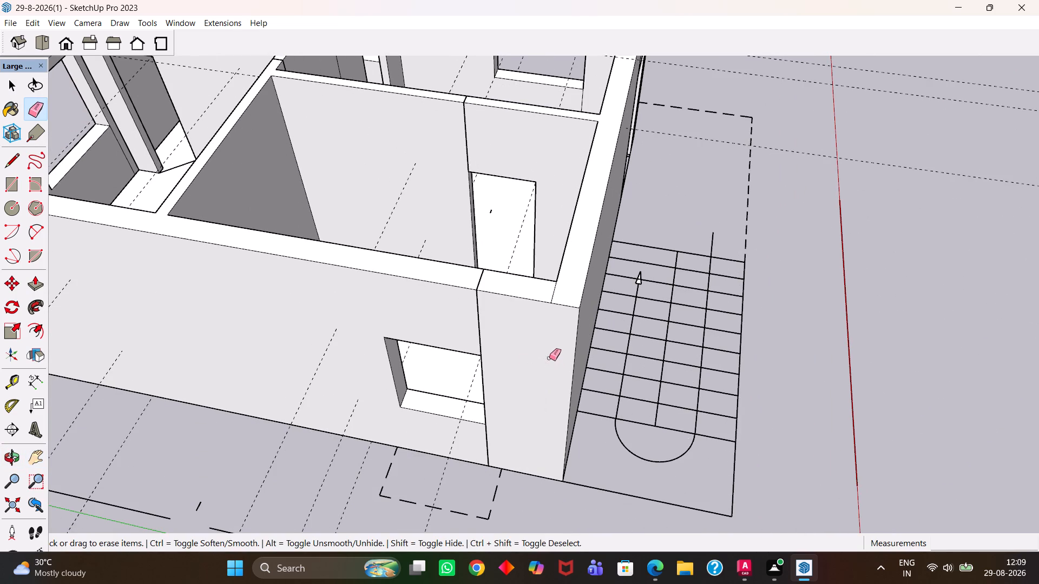
left_click_drag(557, 296, 551, 294)
Erase the seam edges beside the far corner room's window and on the wall tops around that corner.
key("h")
scroll(539, 309, "down", 5)
left_click_drag(552, 212, 554, 336)
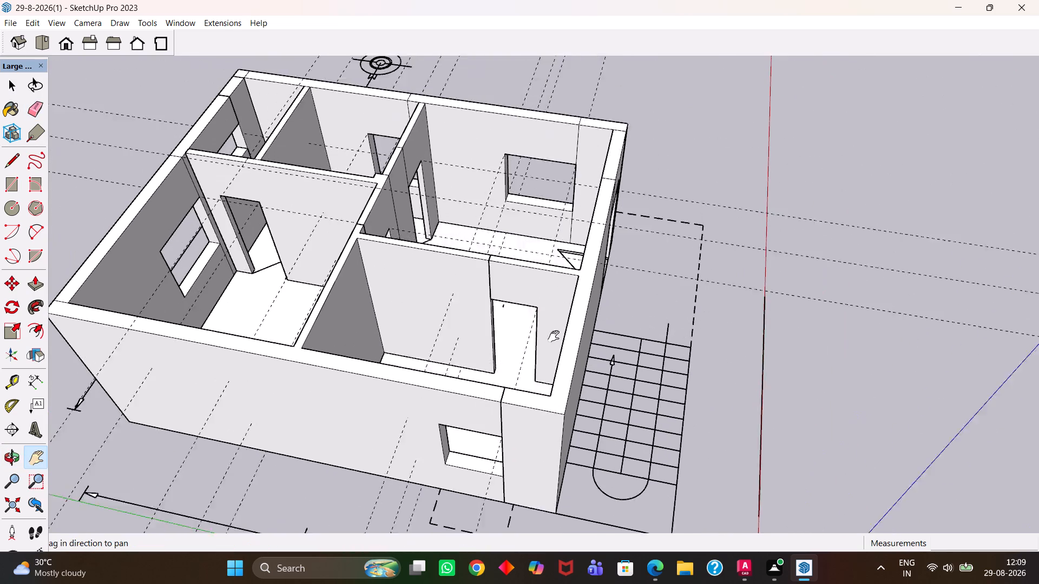
left_click_drag(554, 336, 555, 396)
scroll(610, 221, "up", 4)
left_click_drag(595, 207, 608, 305)
scroll(606, 308, "up", 3)
key("e")
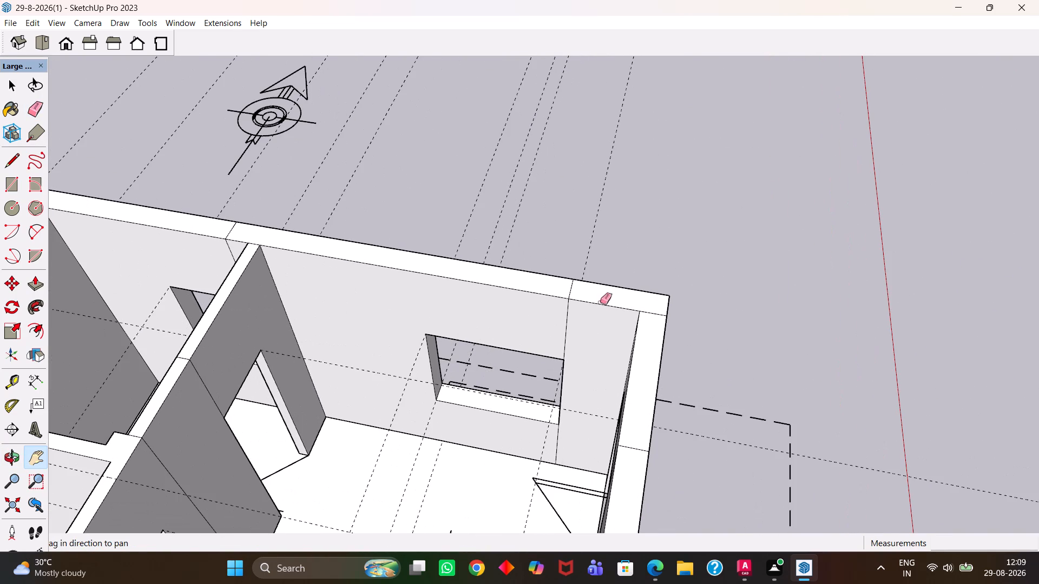
left_click_drag(575, 288, 569, 289)
left_click(563, 322)
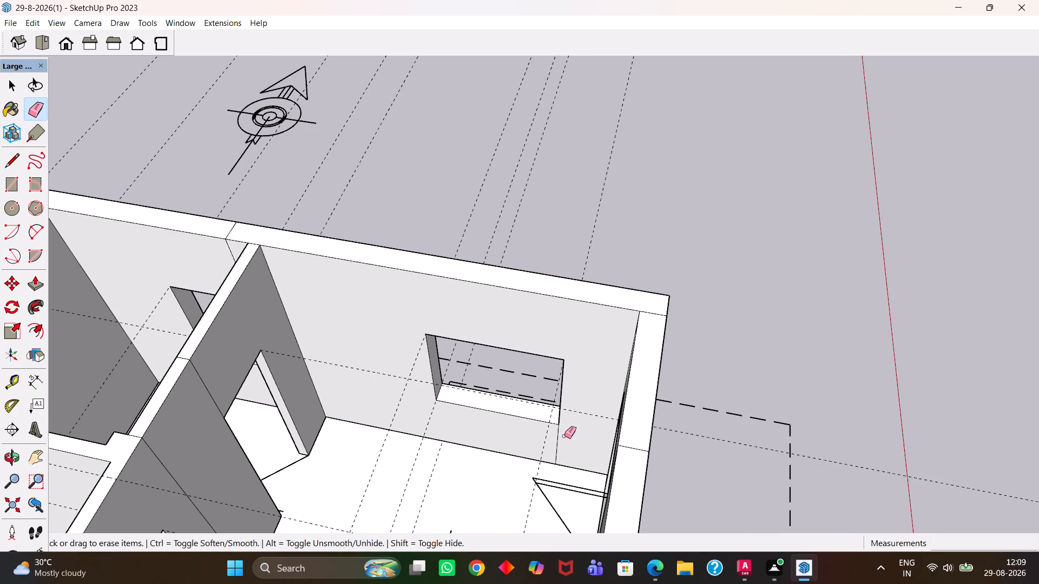
left_click(562, 438)
left_click_drag(632, 460, 635, 448)
left_click_drag(651, 310, 652, 317)
On the stair-side wall's outer face, erase the vertical seams above the entrance door opening and beside the building corner.
scroll(642, 324, "down", 2)
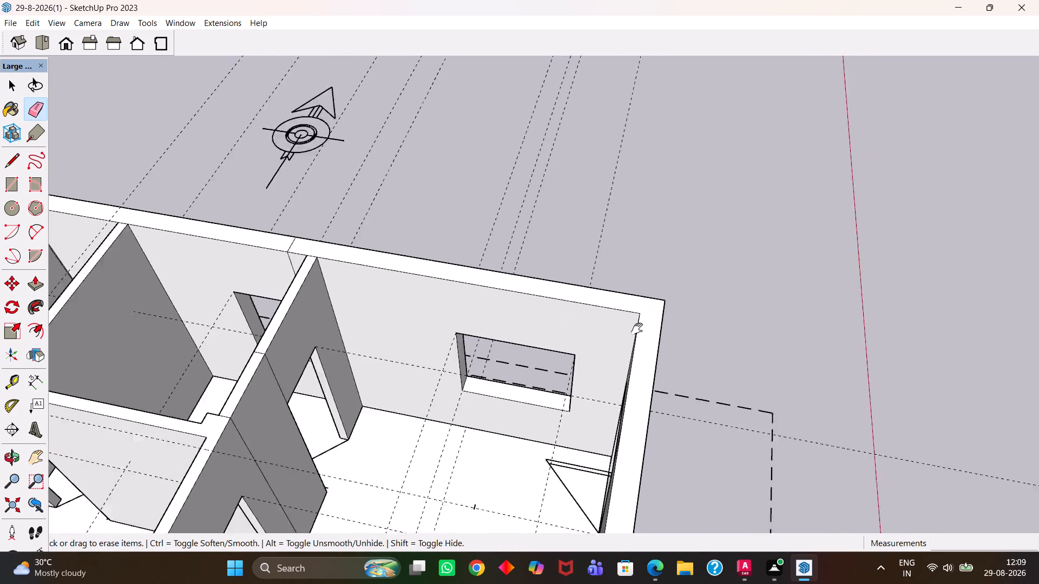
key("h")
scroll(637, 329, "down", 3)
middle_click_drag(641, 402, 330, 297)
scroll(635, 400, "up", 1)
scroll(469, 382, "up", 3)
left_click_drag(449, 383, 449, 382)
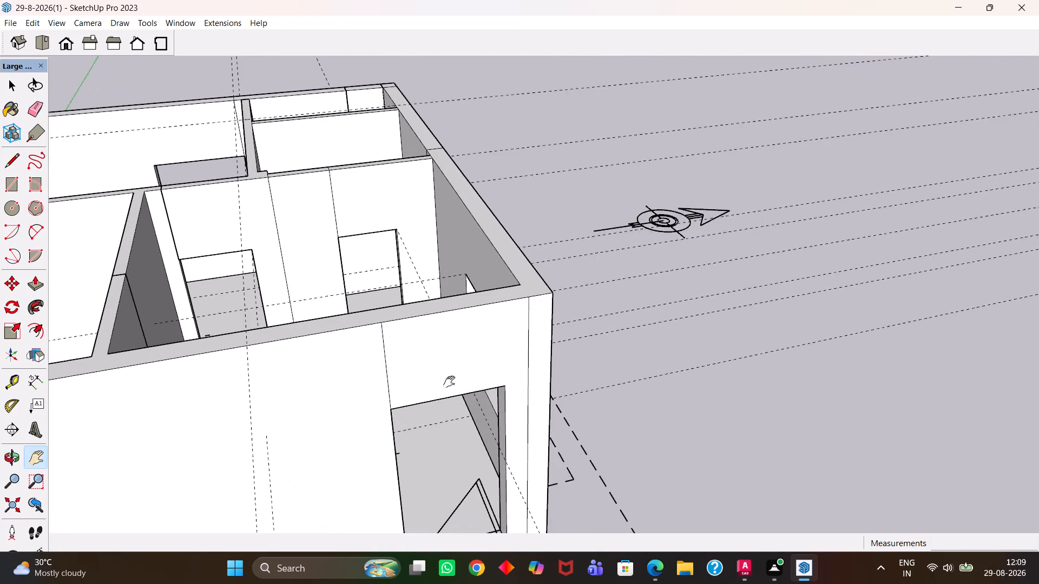
left_click_drag(449, 382, 496, 330)
middle_click_drag(503, 349, 486, 353)
key("e")
scroll(469, 345, "up", 1)
left_click_drag(415, 320, 398, 326)
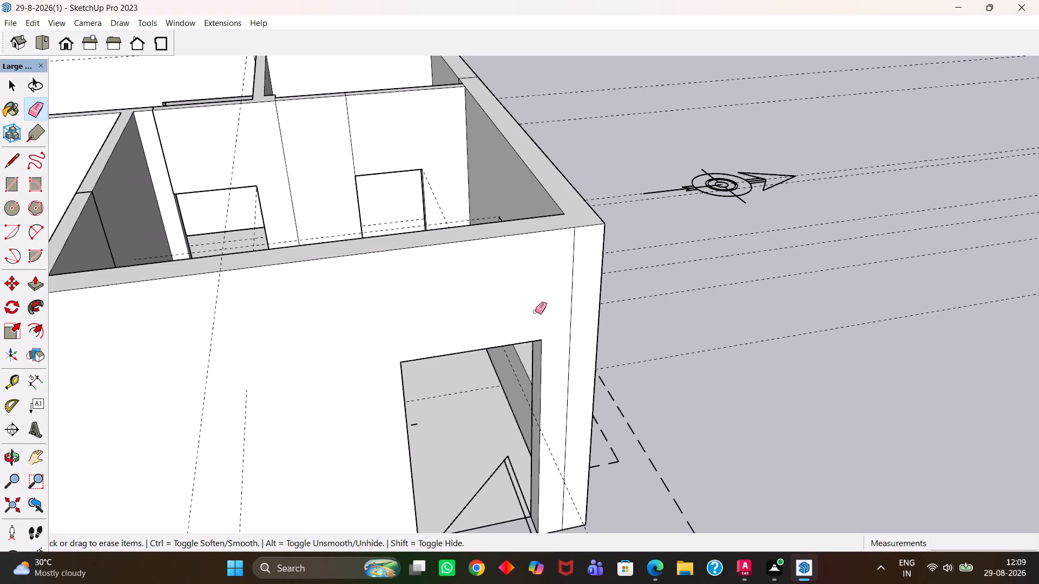
left_click_drag(585, 309, 565, 310)
Erase the vertical seam edges above and below the larger window on the outer wall around the corner from the entrance.
scroll(546, 322, "down", 10)
scroll(636, 334, "up", 1)
middle_click_drag(636, 334, 635, 337)
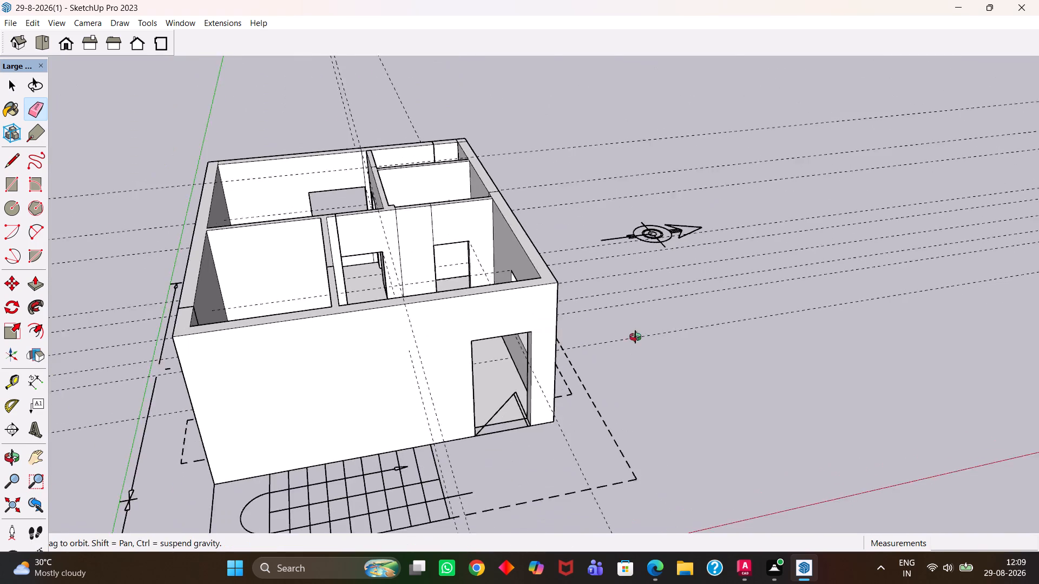
middle_click_drag(635, 337, 346, 345)
scroll(452, 270, "up", 4)
left_click(444, 271)
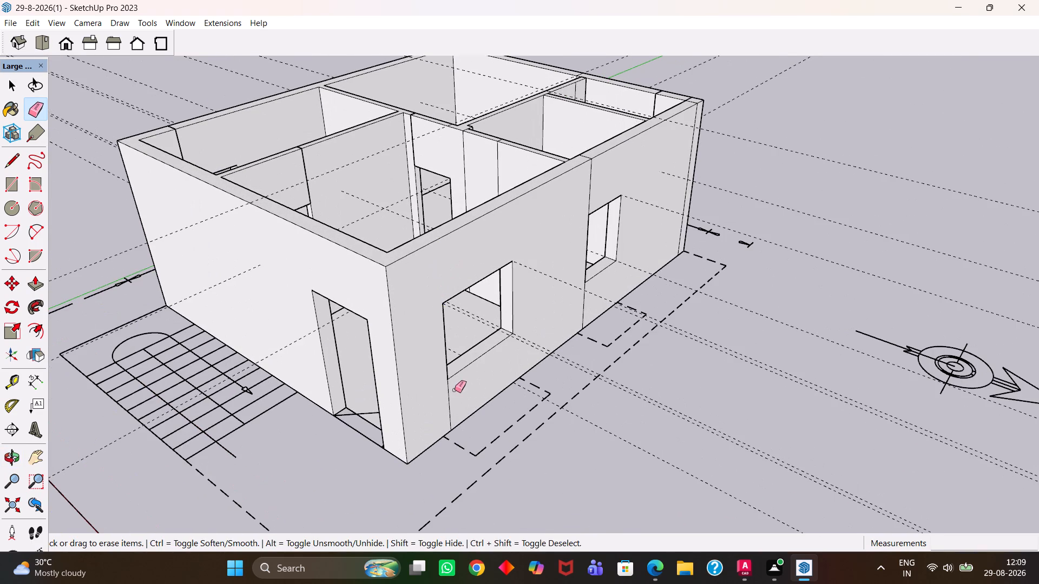
left_click_drag(453, 391, 446, 395)
On the outer wall with two windows, erase the vertical seams above and below the smaller window and beside the far corner.
middle_click_drag(586, 351, 385, 368)
key("h")
scroll(547, 247, "up", 4)
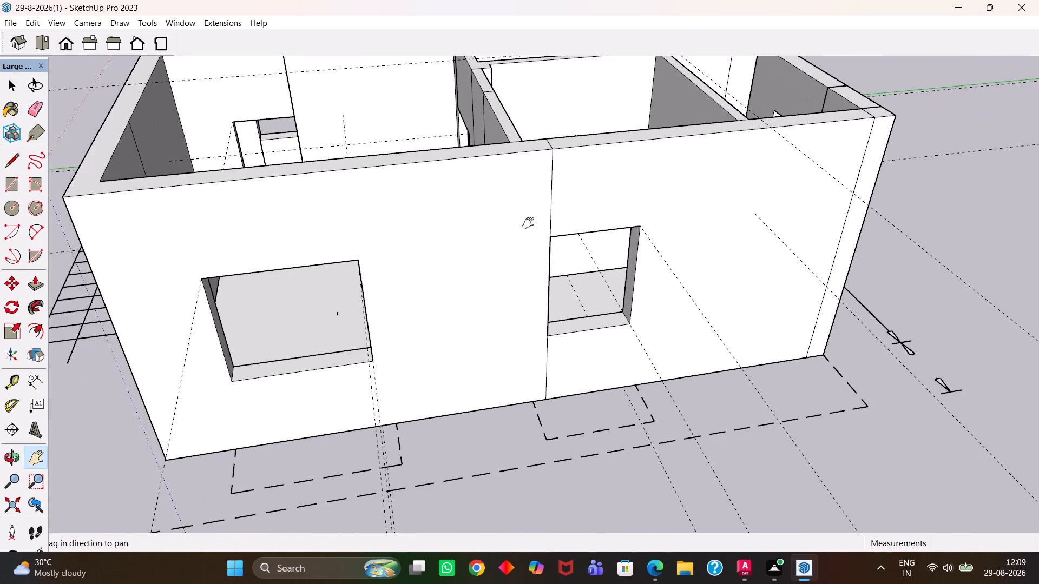
left_click_drag(527, 225, 529, 310)
middle_click_drag(543, 315, 542, 336)
middle_click(542, 336)
middle_click(542, 336)
scroll(542, 336, "up", 1)
left_click_drag(601, 350, 603, 346)
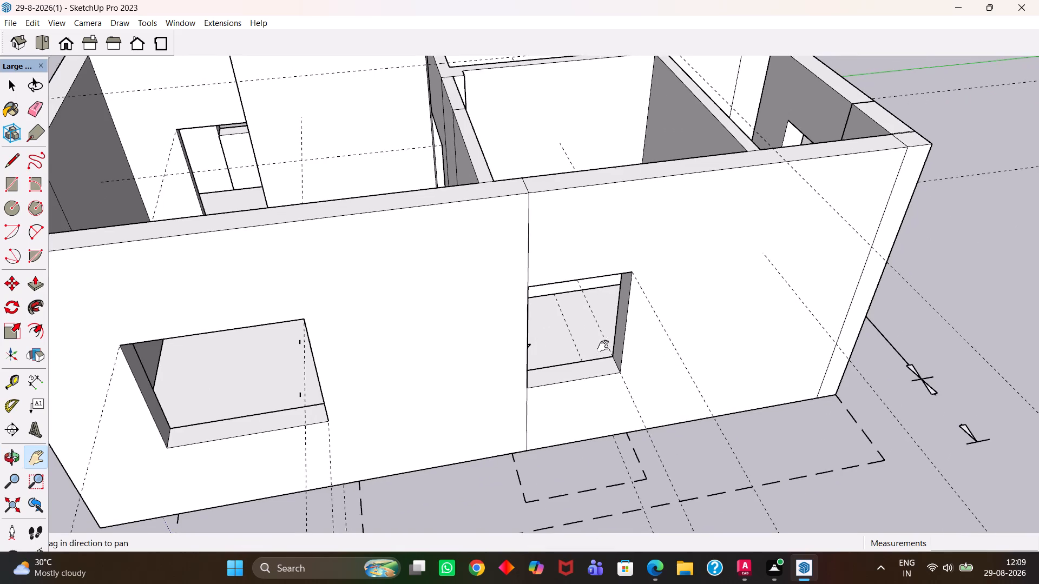
left_click_drag(603, 346, 603, 311)
key("e")
left_click_drag(534, 205, 527, 204)
left_click_drag(532, 373, 523, 376)
left_click_drag(843, 296, 838, 295)
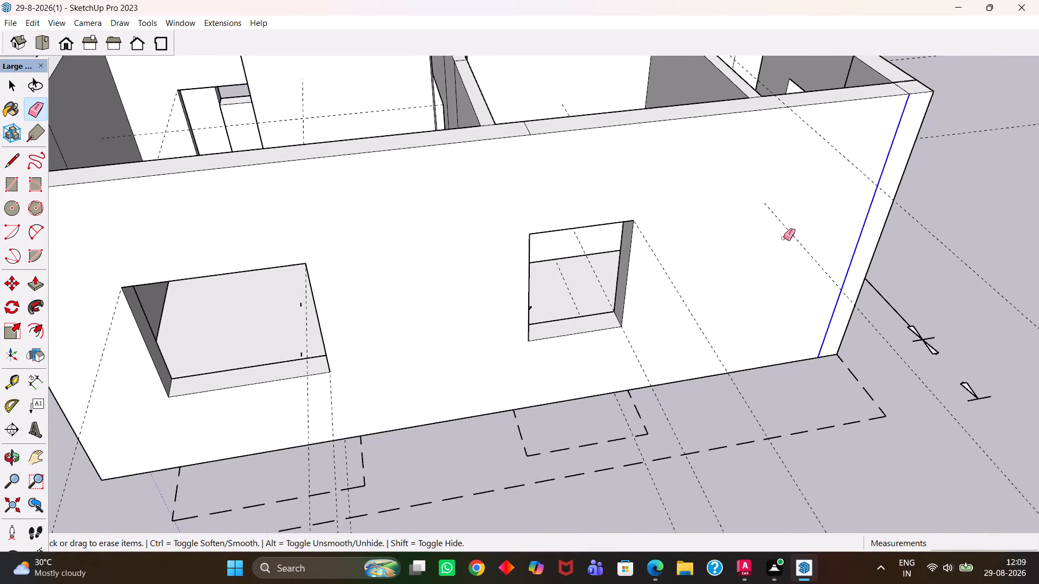
Erase the seam edges across that wall's top, above the smaller window, at the partition junction and around the far corner.
scroll(784, 238, "up", 1)
scroll(780, 258, "down", 2)
middle_click_drag(716, 245, 715, 322)
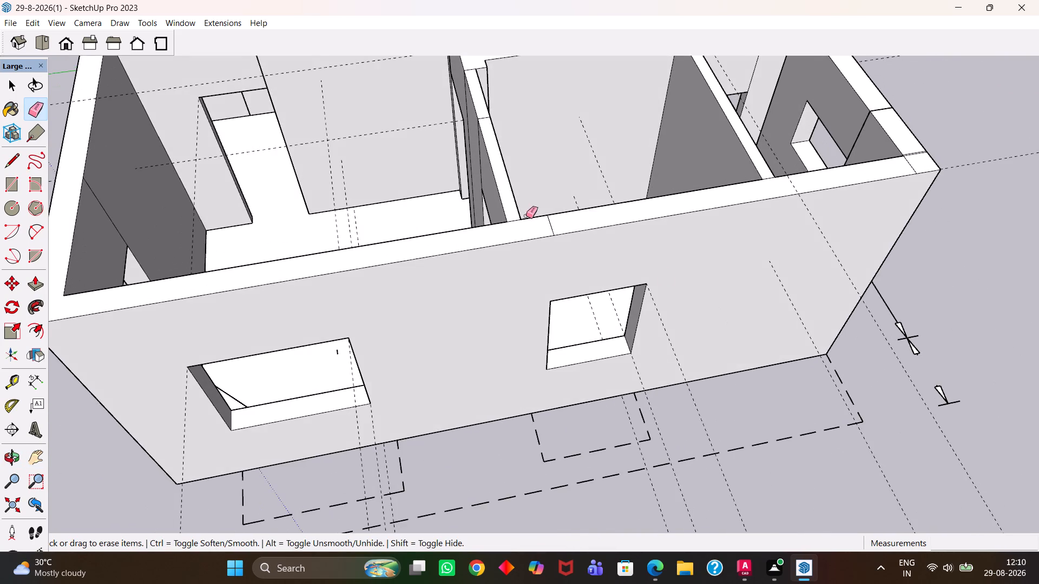
scroll(541, 222, "up", 2)
left_click_drag(558, 227, 550, 231)
scroll(550, 231, "down", 4)
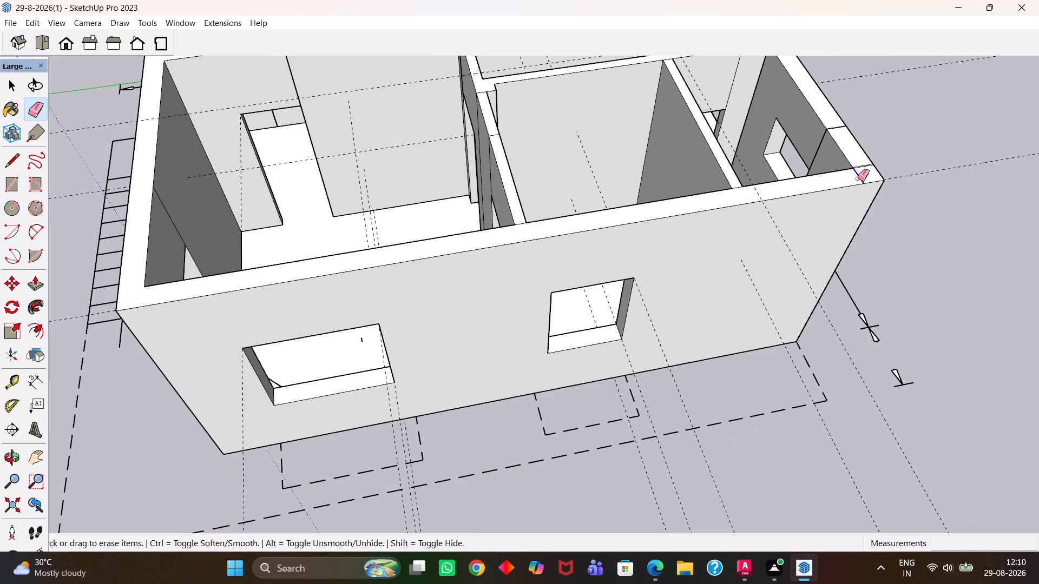
left_click(858, 178)
scroll(525, 234, "up", 4)
left_click(521, 216)
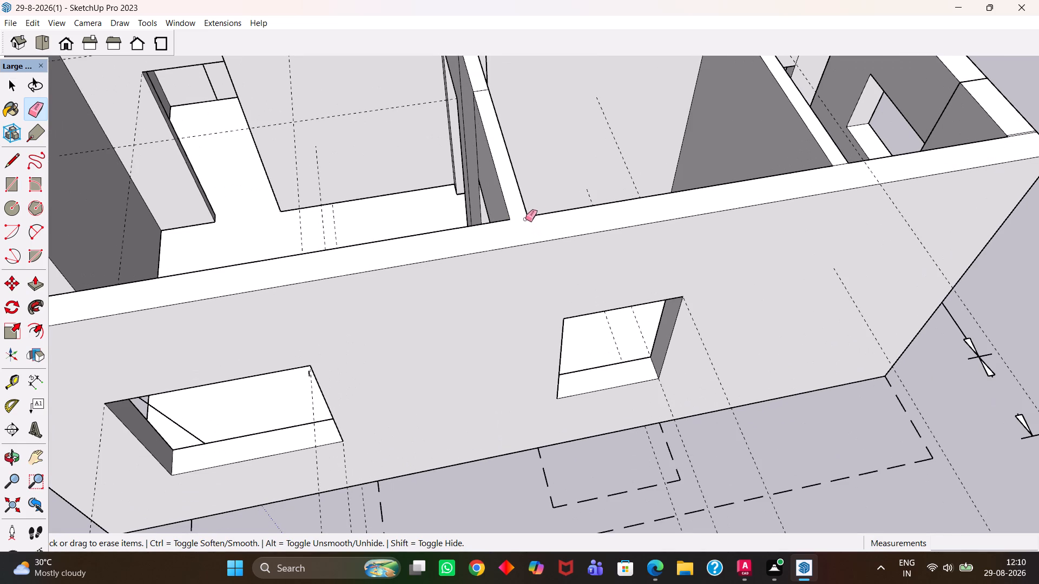
scroll(532, 231, "down", 5)
key("h")
left_click_drag(744, 213, 496, 315)
scroll(601, 274, "up", 9)
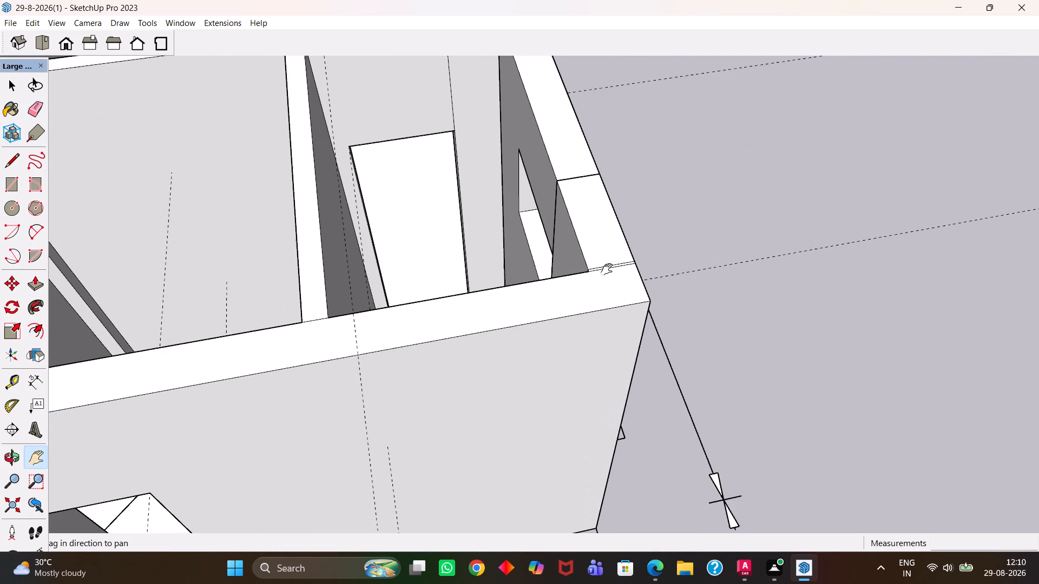
scroll(607, 269, "up", 4)
key("e")
left_click_drag(616, 255, 610, 282)
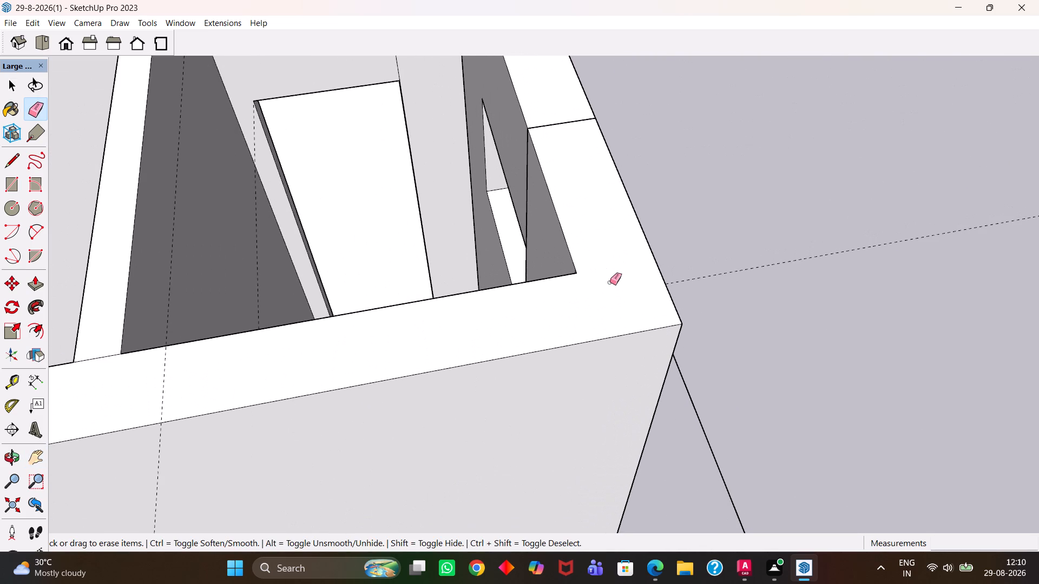
Erase the top seam where the two small rooms' partition meets the cross wall, and the vertical seam beside the door header.
key("h")
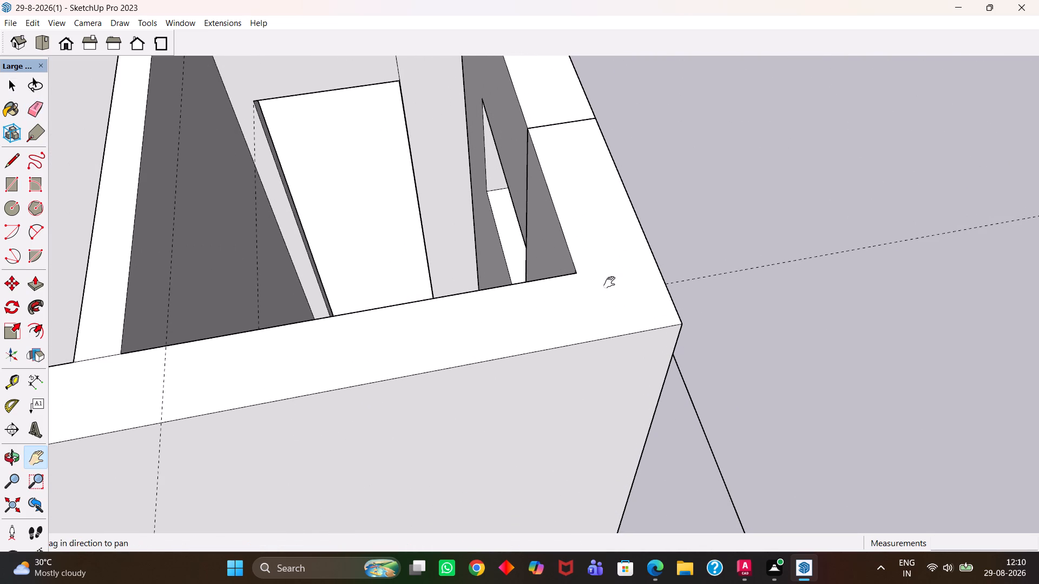
scroll(609, 282, "down", 1)
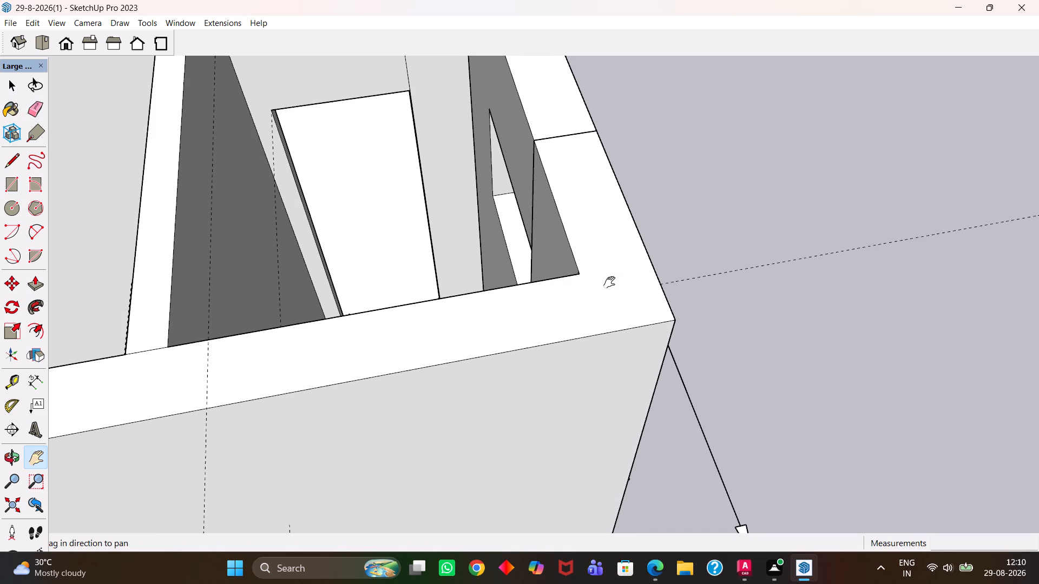
scroll(609, 282, "down", 6)
left_click_drag(601, 229, 669, 419)
left_click_drag(564, 278, 731, 407)
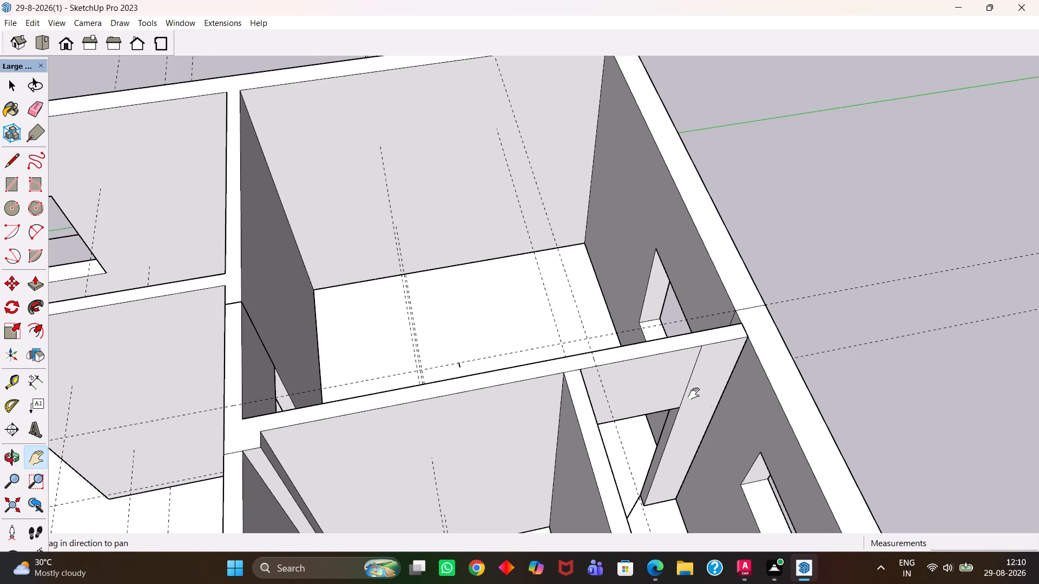
scroll(551, 360, "up", 4)
middle_click_drag(587, 386, 573, 391)
scroll(585, 389, "up", 1)
key("e")
scroll(576, 393, "up", 1)
left_click_drag(576, 388, 571, 373)
key("h")
scroll(569, 375, "down", 6)
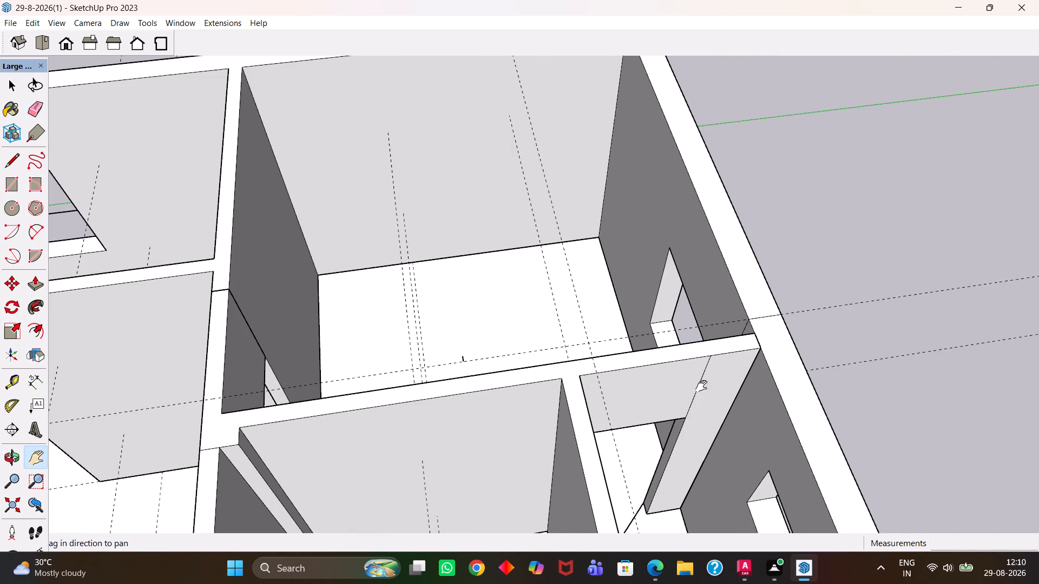
scroll(698, 386, "up", 2)
key("e")
left_click(697, 387)
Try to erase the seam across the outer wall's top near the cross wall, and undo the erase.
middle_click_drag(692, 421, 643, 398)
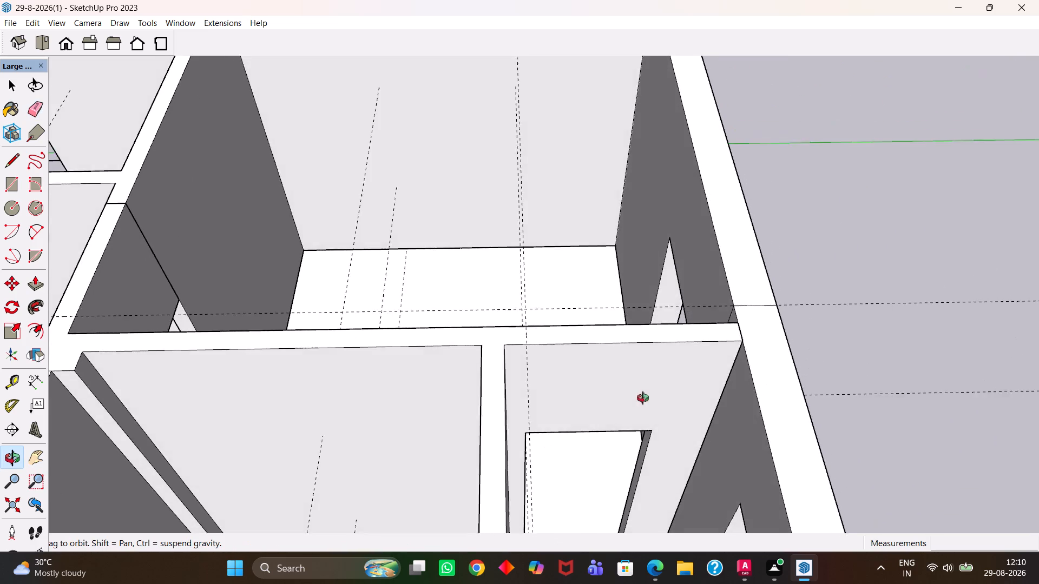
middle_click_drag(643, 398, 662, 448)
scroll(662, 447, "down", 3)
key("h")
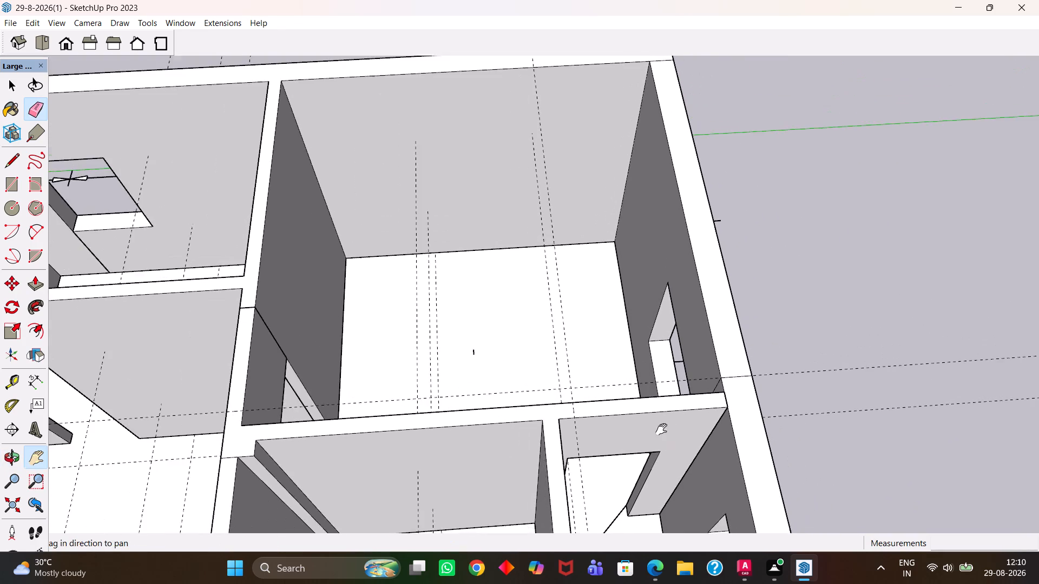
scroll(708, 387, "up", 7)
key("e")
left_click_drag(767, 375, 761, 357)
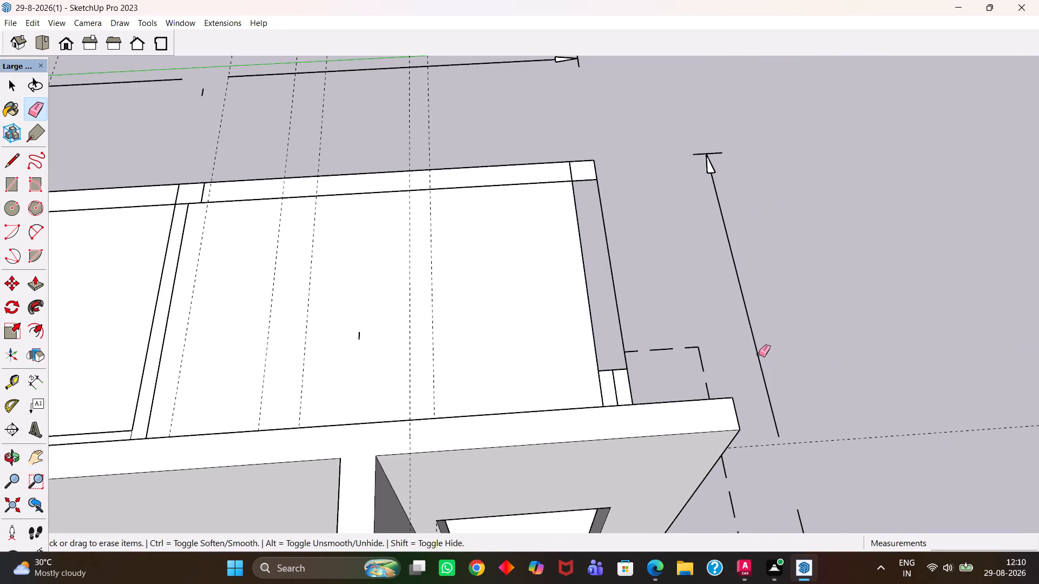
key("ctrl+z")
Open the outer wall group and erase the seam across its top and the vertical seam on its inner face near the cross wall.
scroll(731, 366, "up", 3)
middle_click_drag(734, 371, 744, 379)
scroll(744, 379, "up", 1)
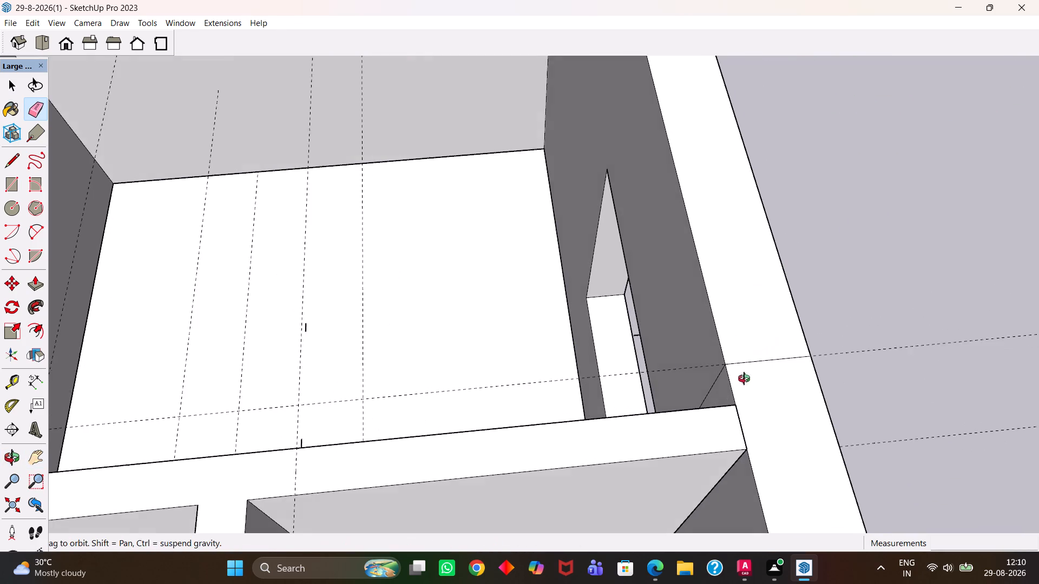
scroll(744, 379, "up", 1)
middle_click_drag(744, 379, 745, 379)
key("space")
double_click(752, 311)
middle_click_drag(745, 317, 753, 327)
scroll(750, 325, "up", 2)
key("e")
left_click_drag(782, 348, 782, 356)
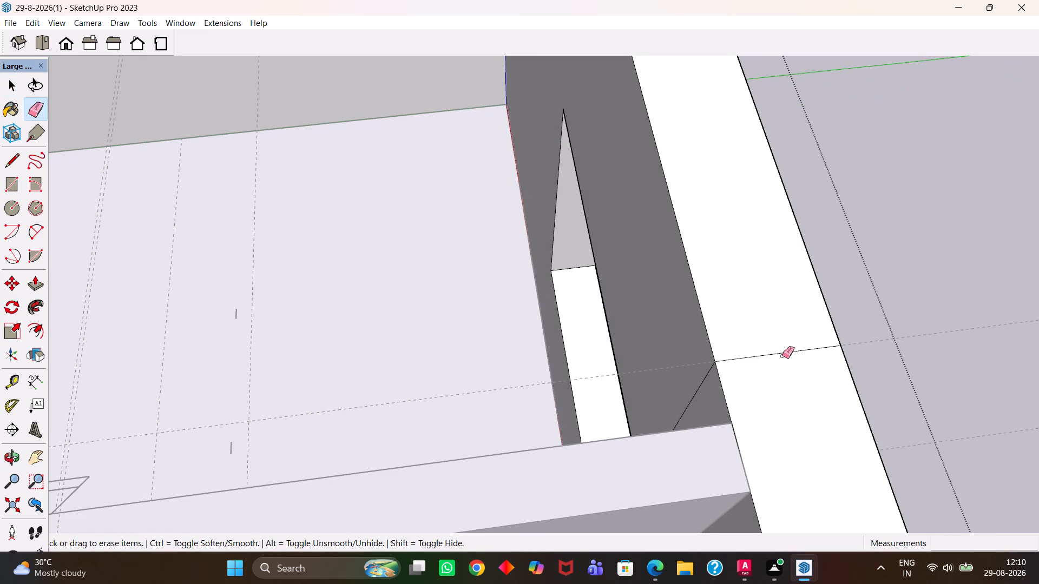
left_click_drag(782, 356, 781, 369)
left_click_drag(707, 380, 700, 376)
At the large room's outer building corner, erase the seam across the wall top and the vertical seam on the outer face.
key("h")
scroll(700, 360, "down", 17)
scroll(692, 371, "down", 5)
middle_click_drag(690, 380, 495, 382)
scroll(649, 401, "up", 1)
scroll(365, 269, "up", 5)
scroll(365, 271, "down", 7)
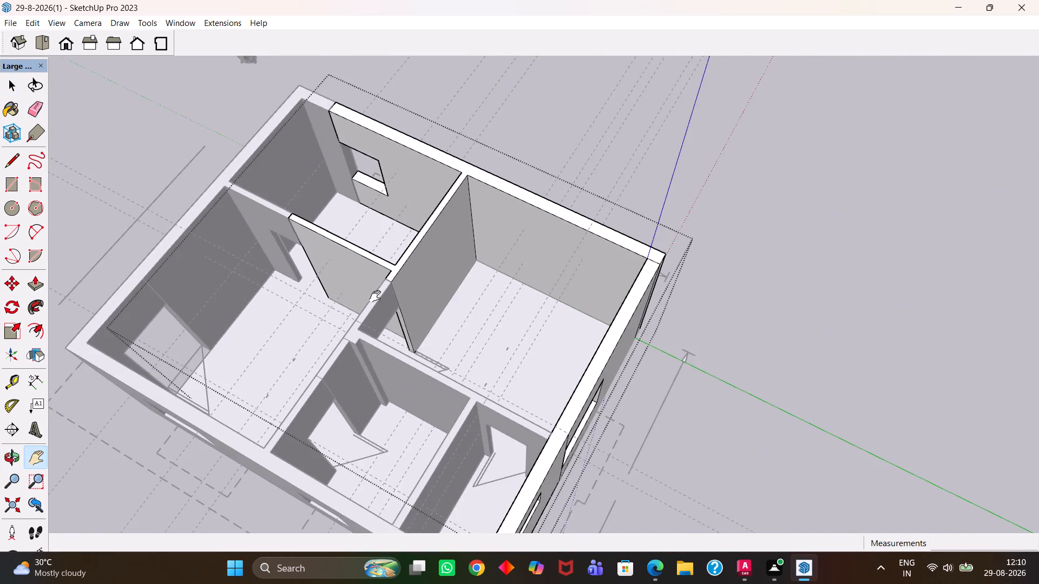
scroll(445, 327, "down", 4)
scroll(621, 277, "up", 5)
scroll(546, 289, "up", 7)
key("e")
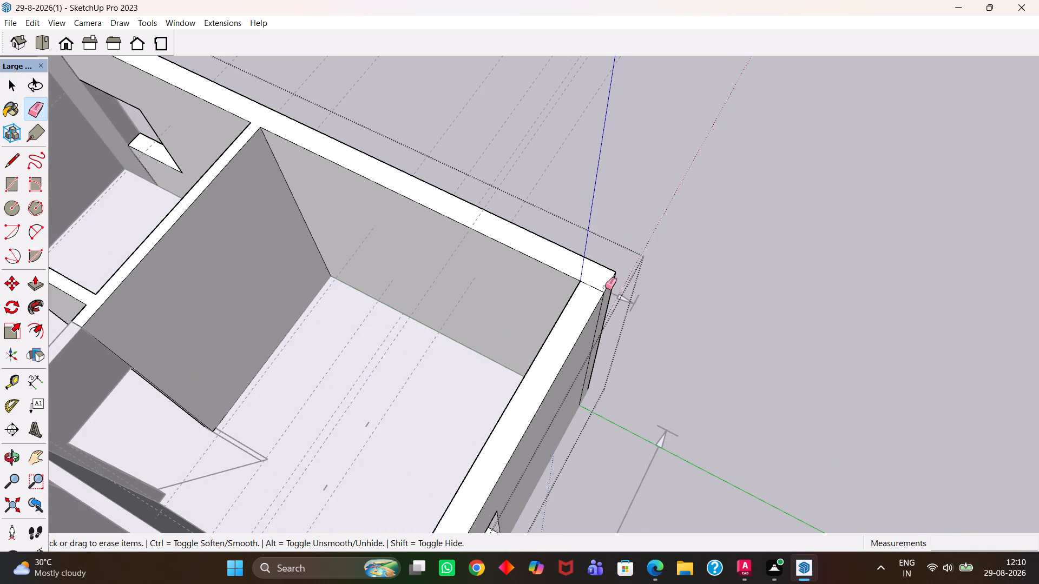
left_click(598, 285)
scroll(594, 321, "up", 1)
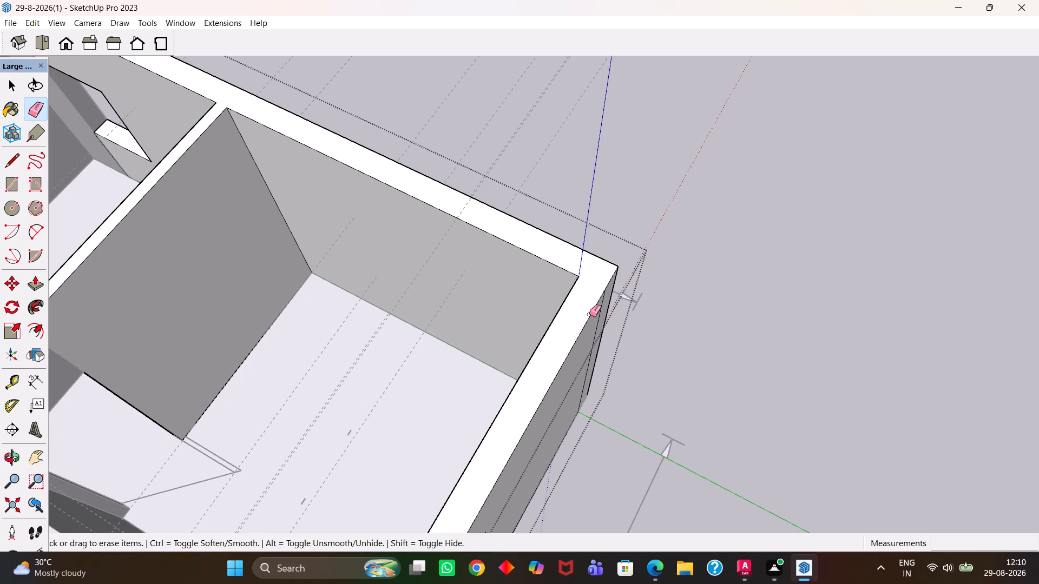
scroll(589, 324, "up", 3)
middle_click_drag(597, 333, 518, 282)
scroll(597, 333, "up", 1)
scroll(527, 277, "up", 1)
left_click(532, 264)
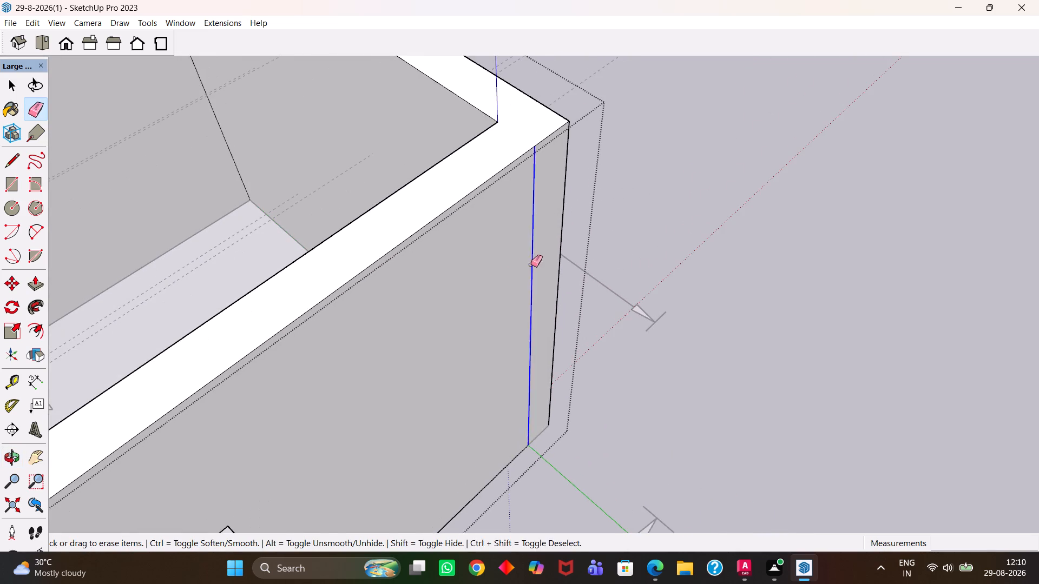
Look over the whole wall model from different sides to check for remaining seam edges.
scroll(518, 301, "down", 5)
scroll(522, 346, "down", 10)
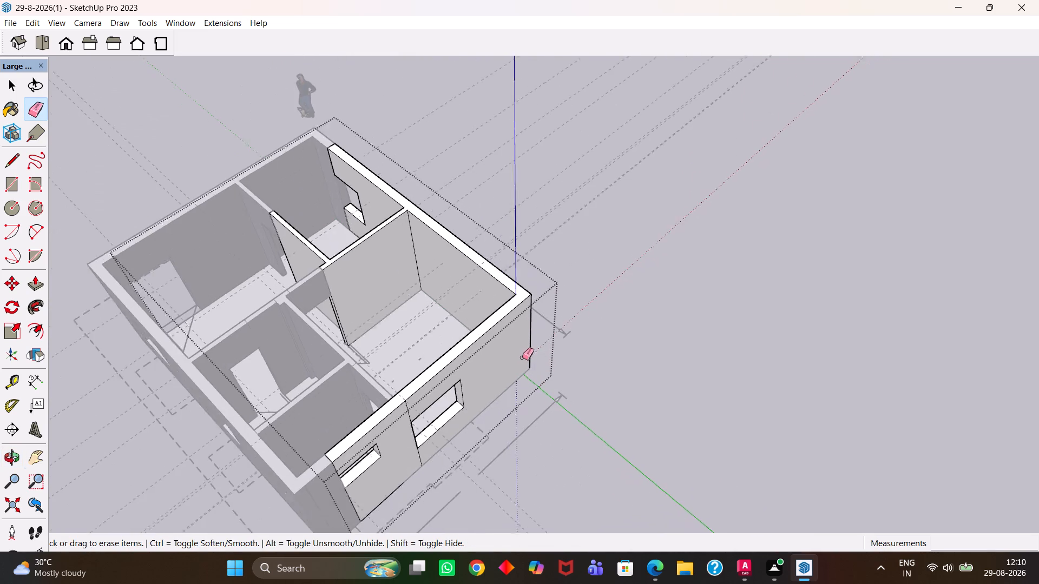
scroll(522, 357, "down", 2)
key("h")
middle_click_drag(476, 323, 729, 338)
middle_click_drag(515, 336, 591, 338)
left_click_drag(524, 356, 633, 303)
middle_click_drag(538, 351, 646, 330)
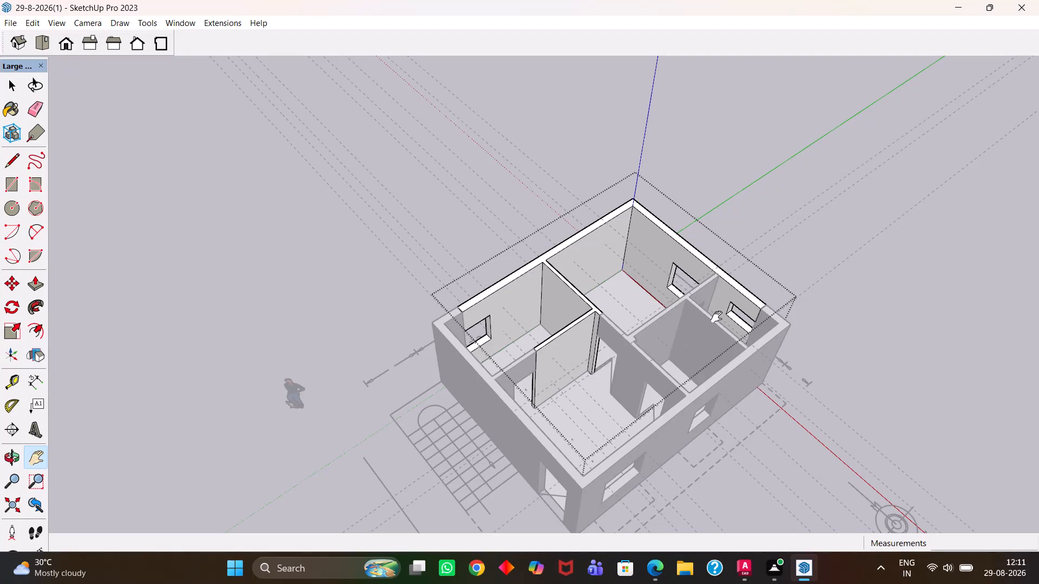
scroll(619, 294, "up", 1)
key("h")
scroll(599, 263, "down", 5)
scroll(647, 322, "up", 6)
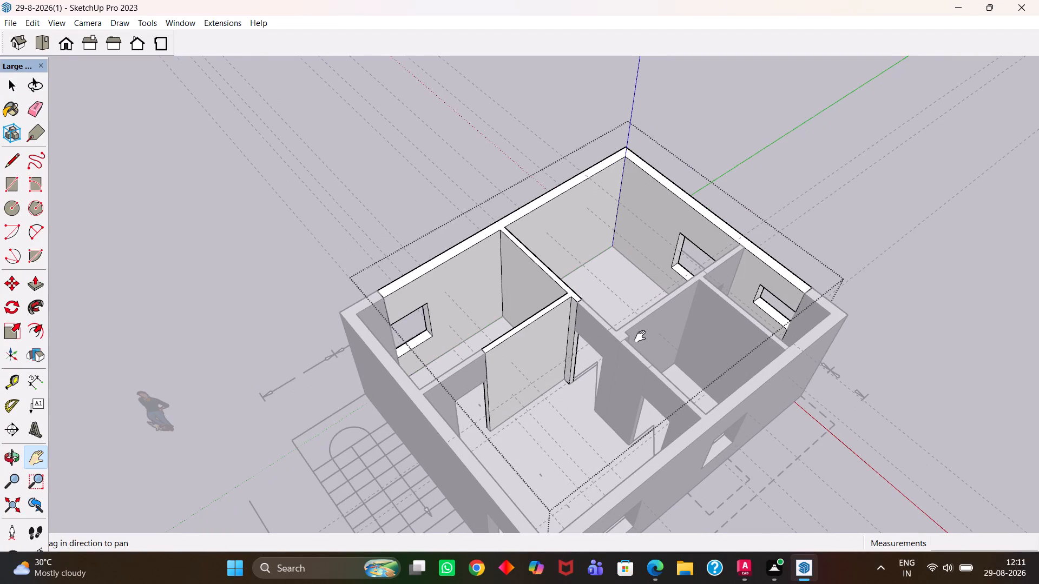
scroll(628, 320, "down", 9)
middle_click_drag(637, 339, 500, 356)
middle_click(500, 356)
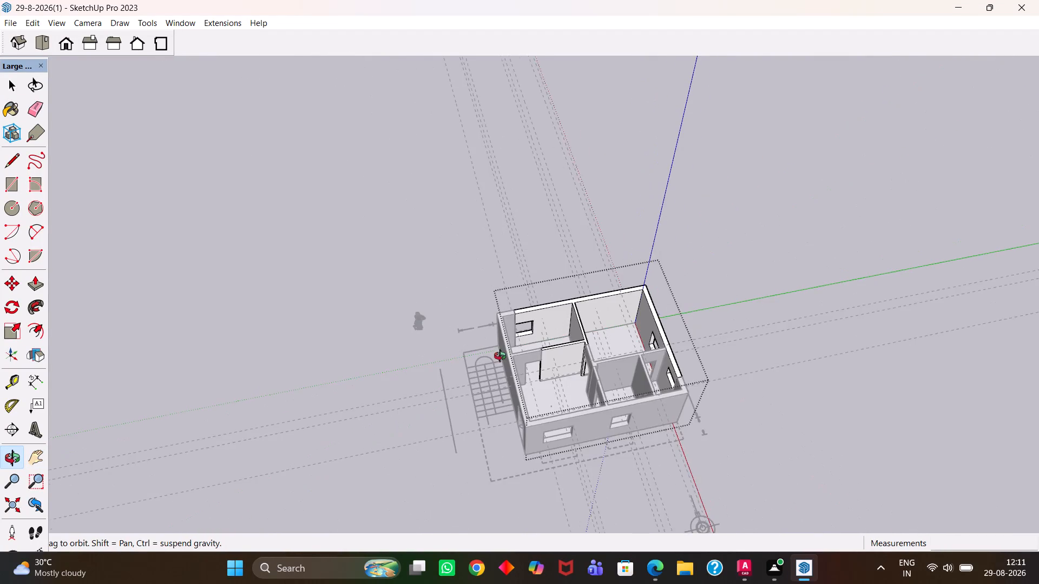
scroll(500, 356, "up", 3)
Close the outer wall group that is open for editing.
key("space")
double_click(837, 233)
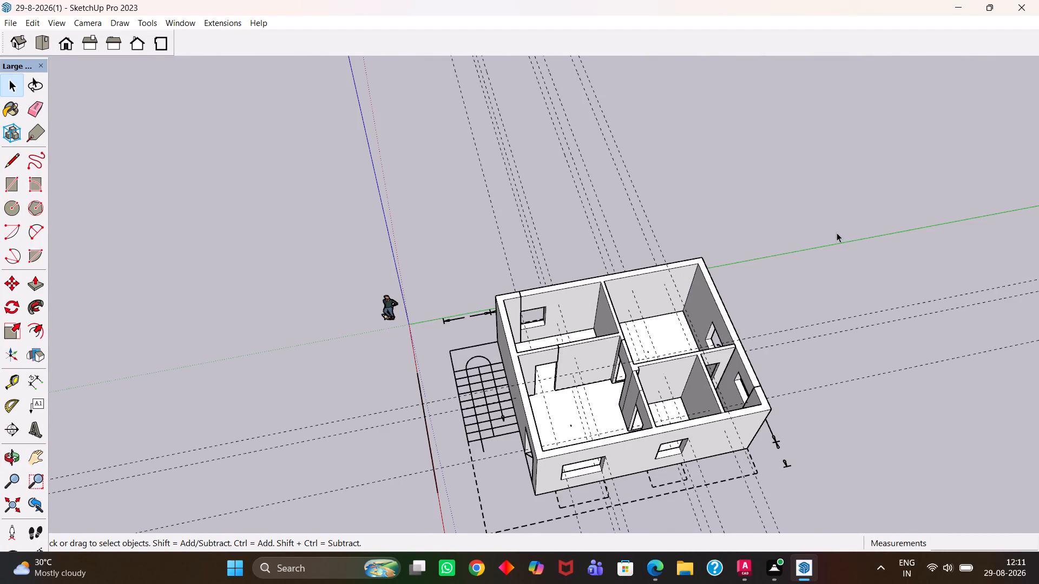
Delete all construction guides from the model.
key("h")
scroll(758, 372, "up", 4)
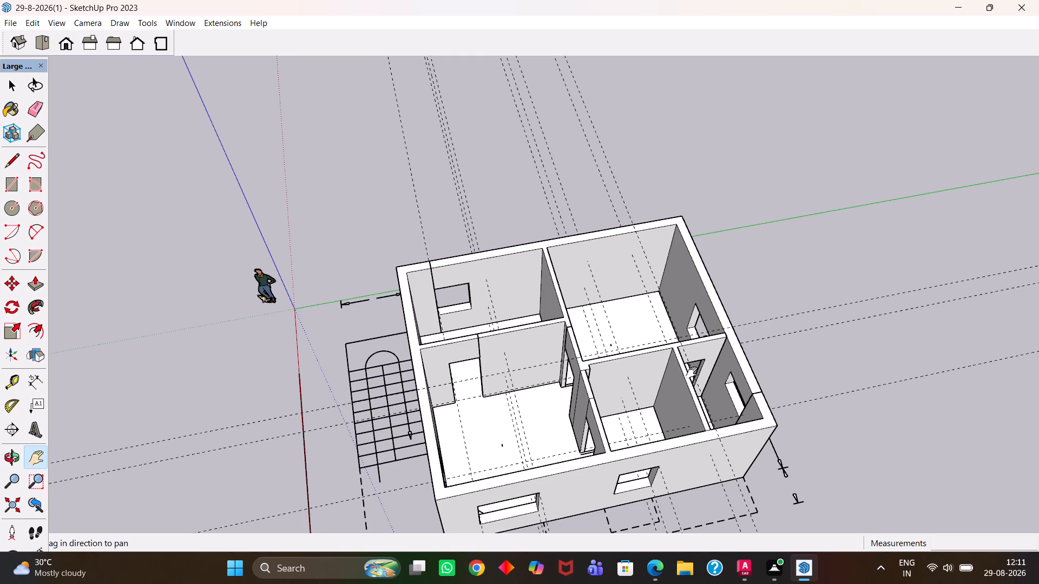
key("h")
scroll(695, 371, "up", 5)
key("h")
scroll(598, 361, "up", 6)
scroll(598, 361, "down", 9)
middle_click_drag(611, 326, 599, 361)
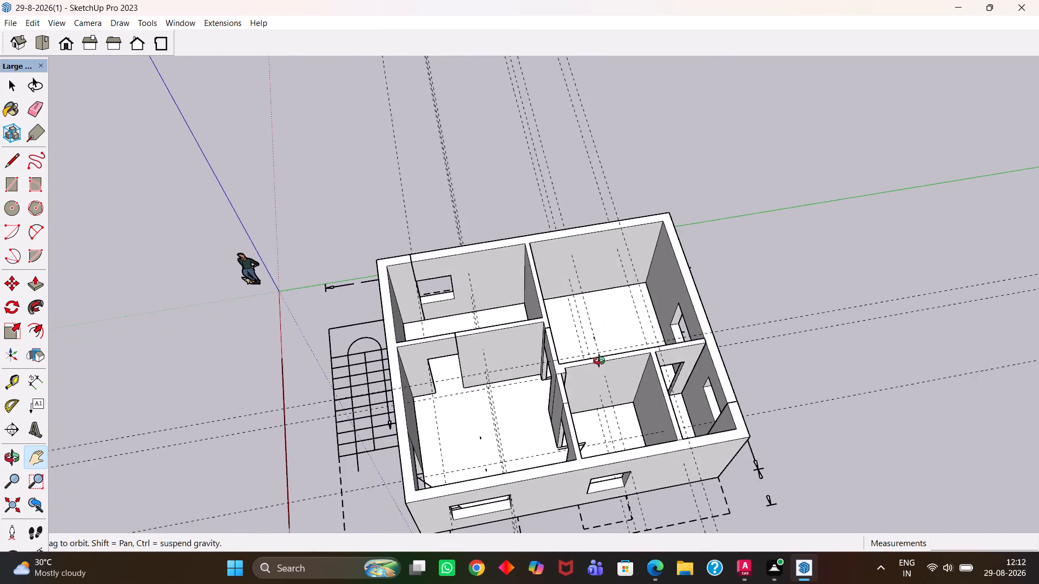
middle_click_drag(599, 361, 594, 374)
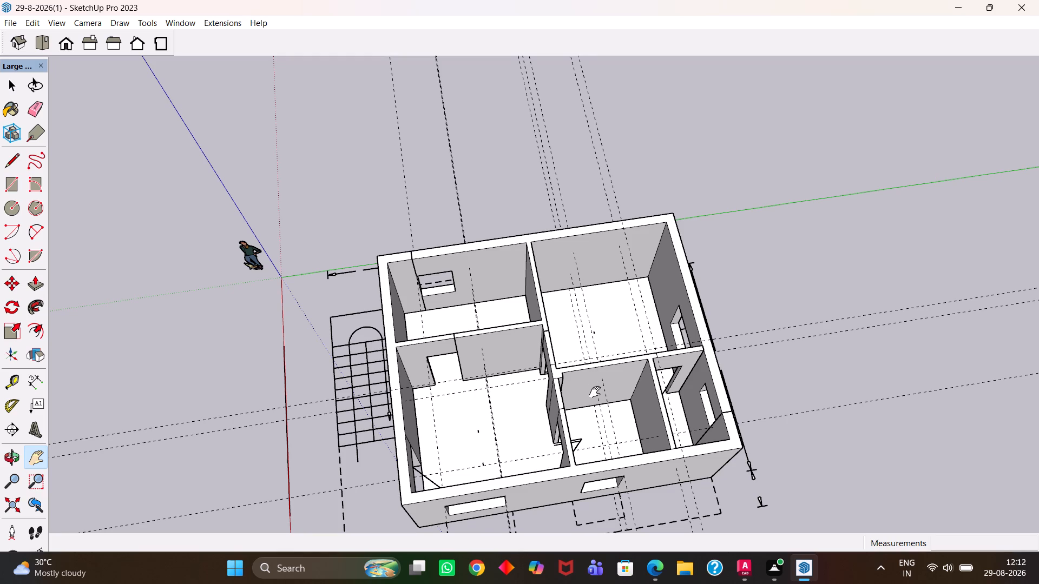
scroll(595, 392, "up", 9)
scroll(596, 370, "down", 5)
scroll(586, 330, "up", 4)
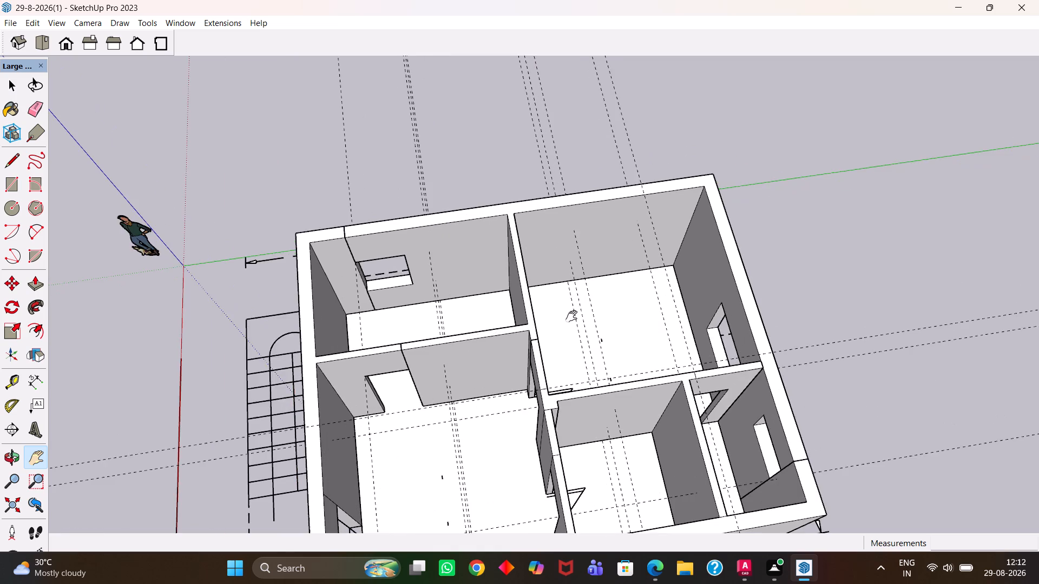
scroll(571, 319, "down", 6)
left_click(32, 20)
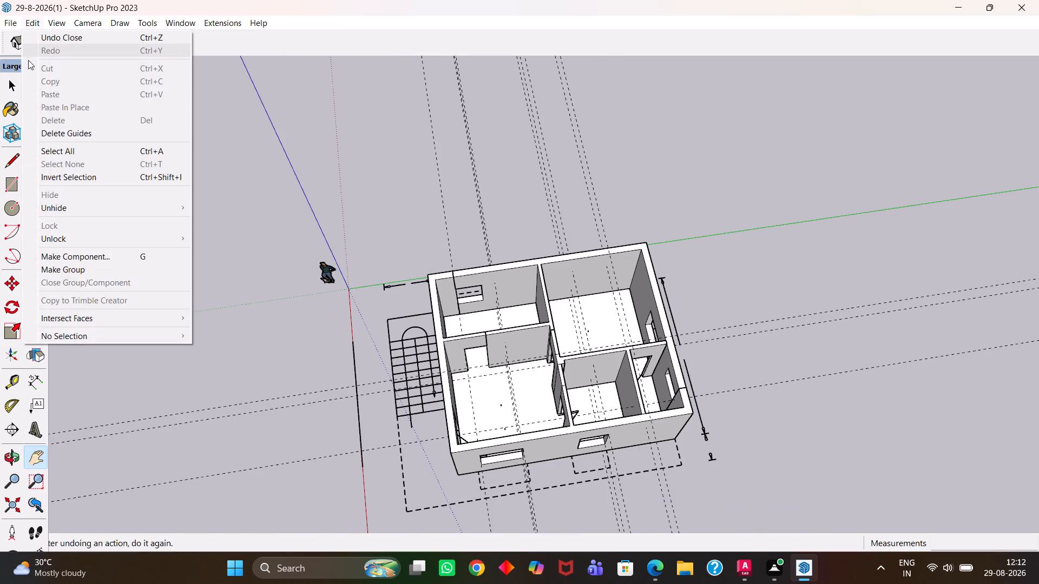
left_click(68, 138)
scroll(578, 390, "up", 4)
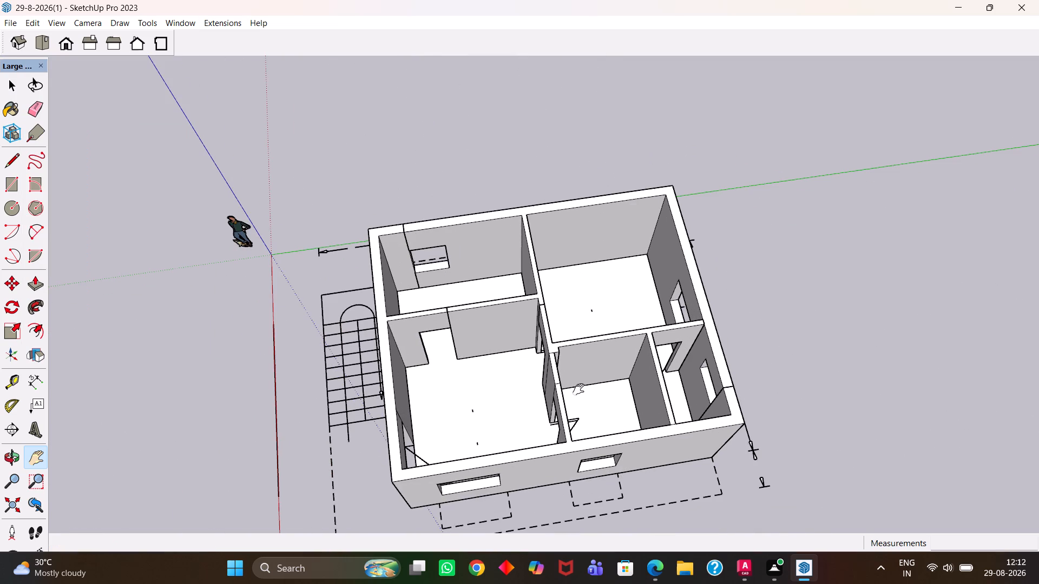
scroll(582, 381, "up", 1)
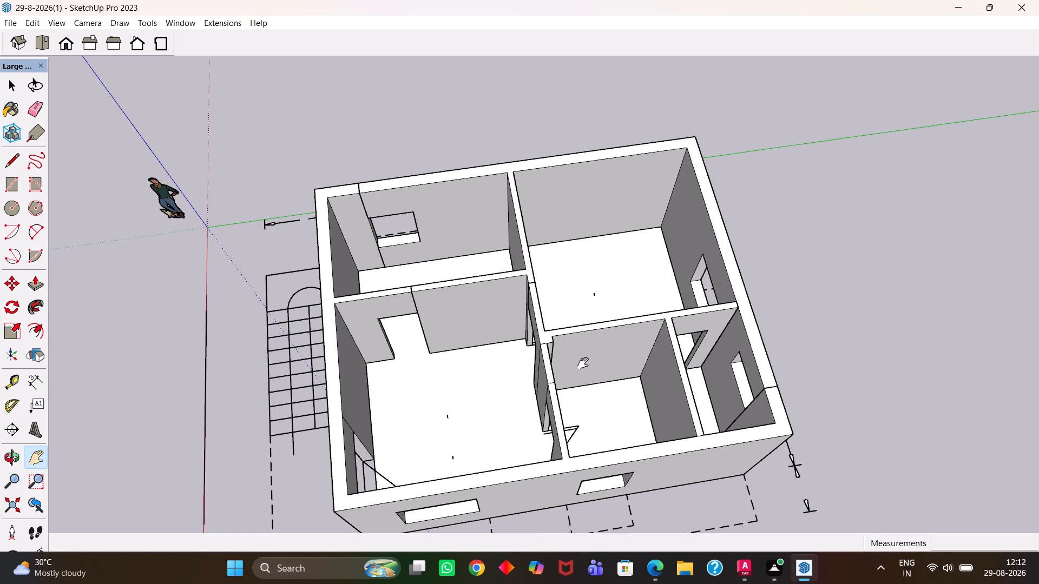
Look over the wall model from above, from one side at low level, and from above again to check the walls and openings.
key("h")
scroll(583, 363, "down", 5)
scroll(609, 310, "up", 5)
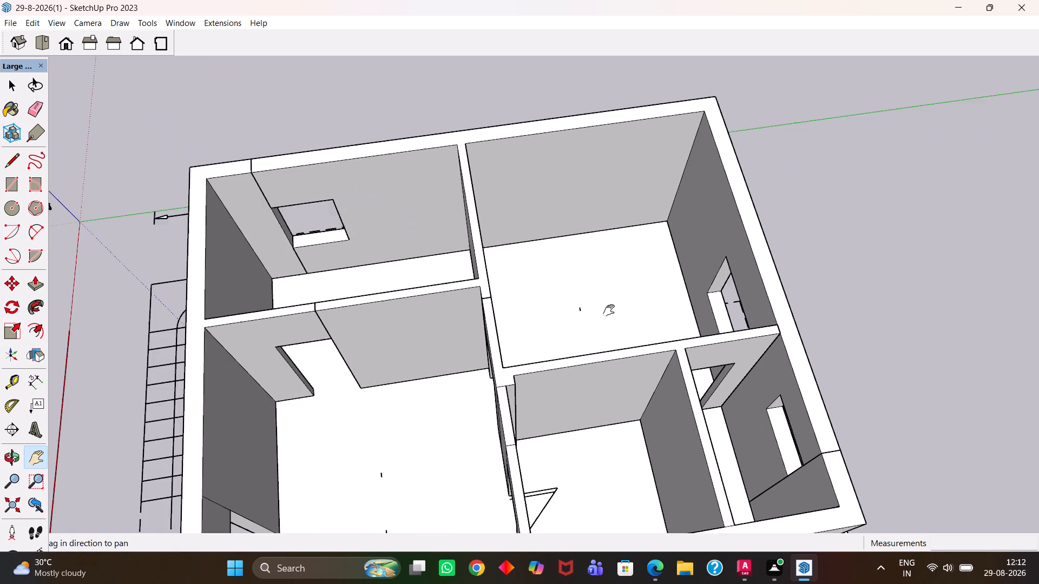
scroll(609, 310, "down", 7)
middle_click_drag(684, 342, 546, 241)
scroll(533, 355, "up", 5)
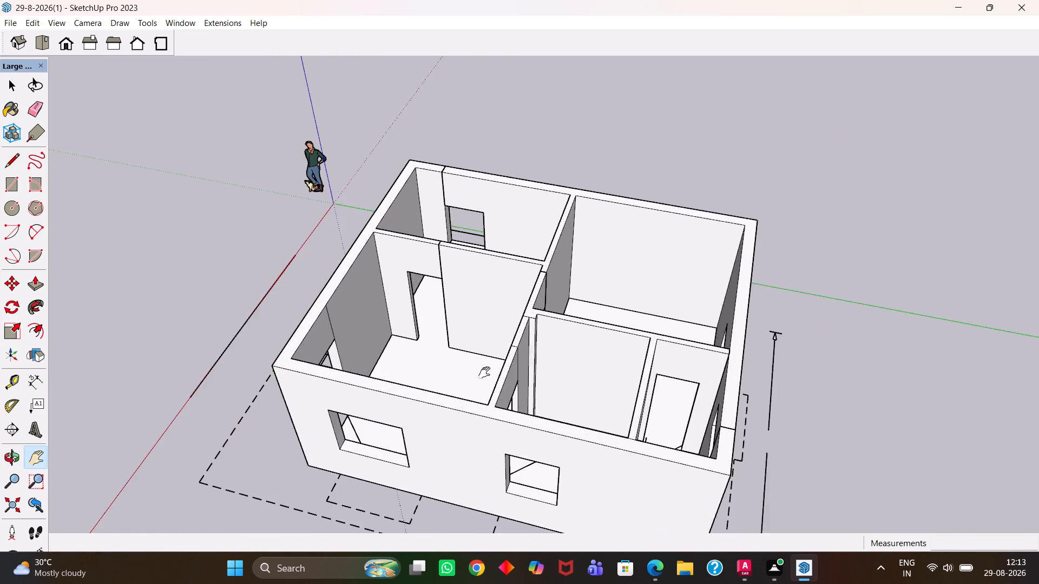
middle_click_drag(484, 373, 614, 235)
middle_click_drag(545, 367, 540, 227)
middle_click_drag(606, 348, 600, 335)
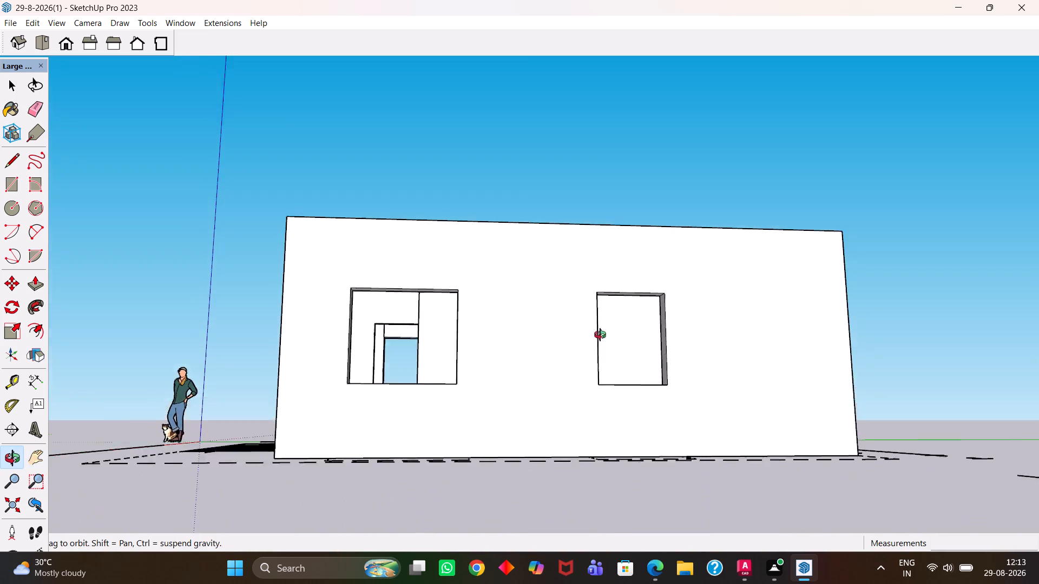
middle_click_drag(600, 335, 570, 410)
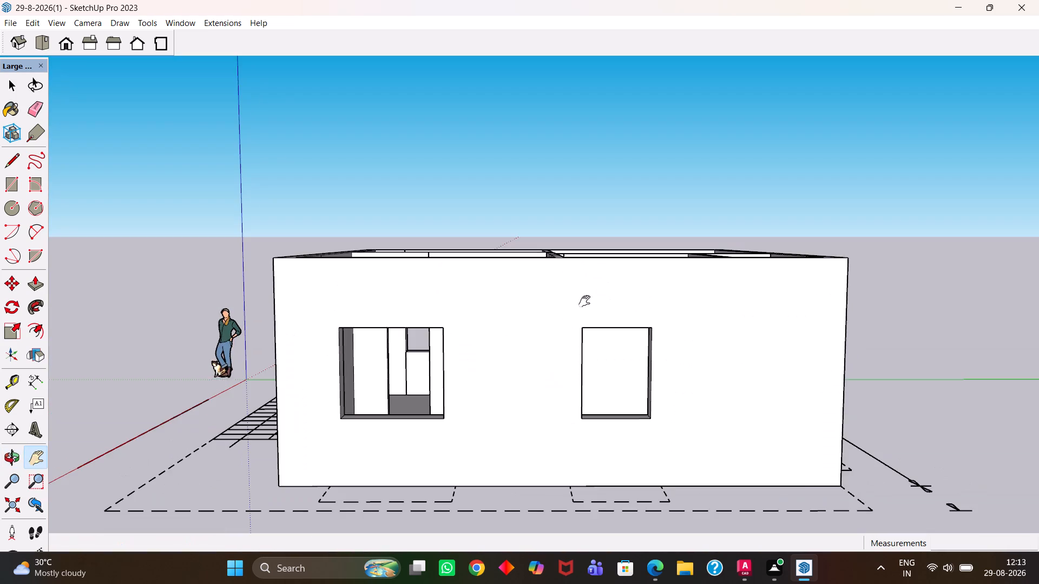
middle_click_drag(573, 269, 571, 427)
middle_click_drag(579, 334, 588, 470)
scroll(604, 450, "up", 1)
middle_click_drag(552, 336, 575, 447)
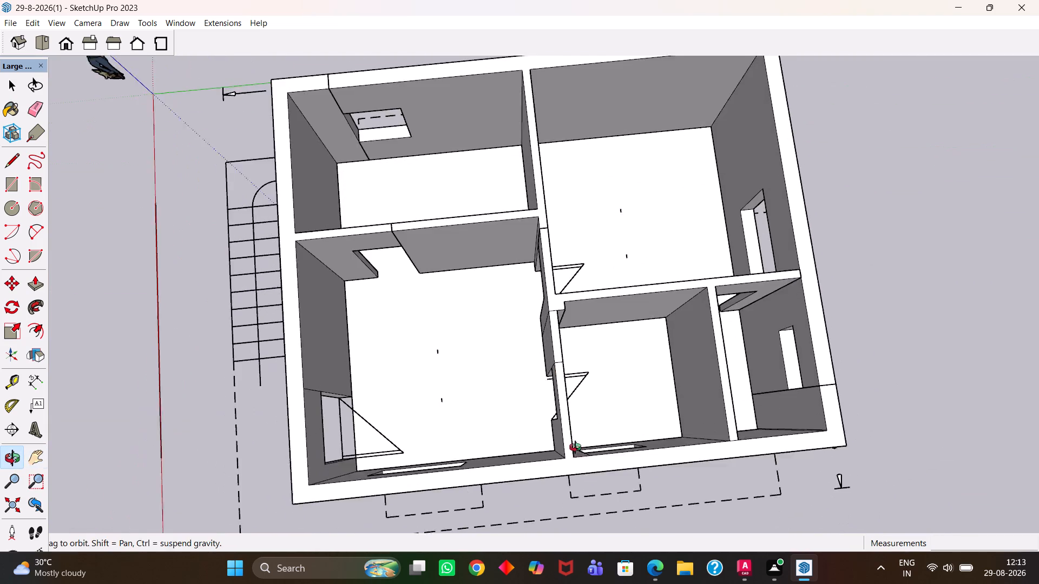
middle_click_drag(575, 447, 557, 441)
Select the floor face inside the walls and paint it with the Marble Carrara Floor Tile material from the Tile collection.
scroll(557, 441, "up", 4)
key("h")
left_click_drag(628, 332, 466, 469)
key("space")
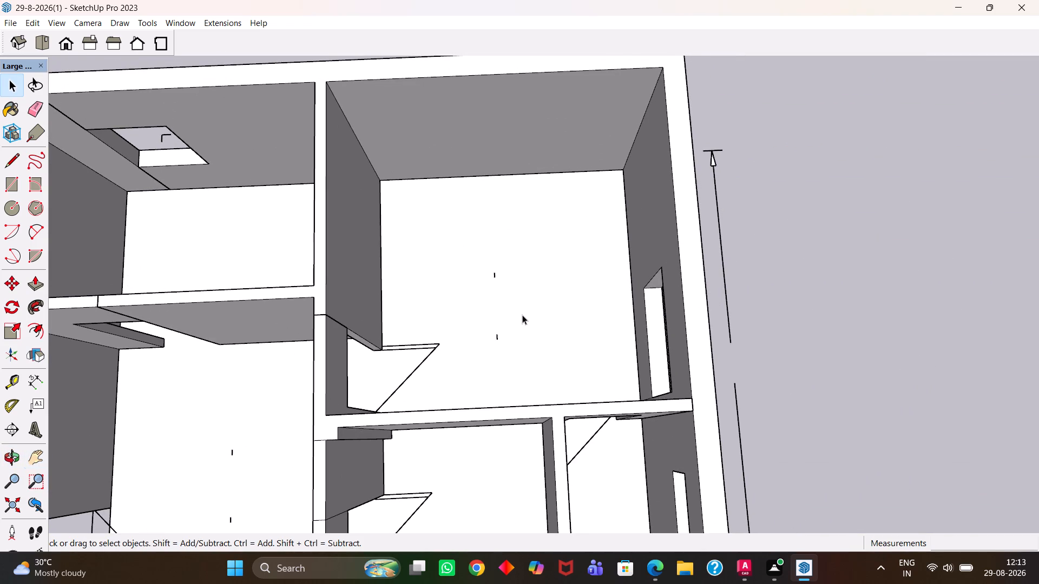
left_click(522, 315)
key("h")
scroll(519, 315, "down", 5)
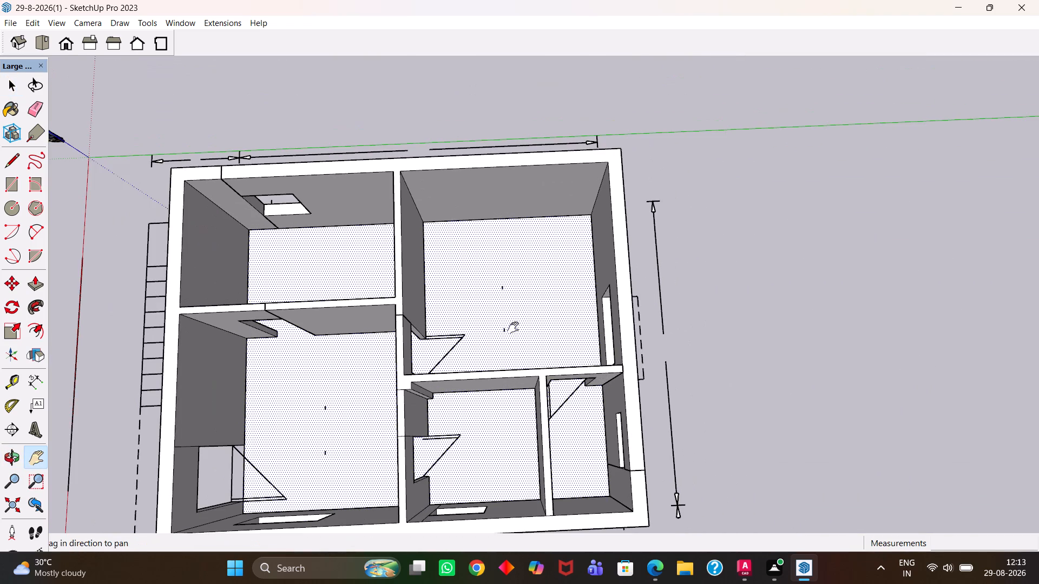
scroll(514, 319, "up", 3)
middle_click_drag(473, 318, 568, 294)
scroll(569, 294, "up", 6)
key("b")
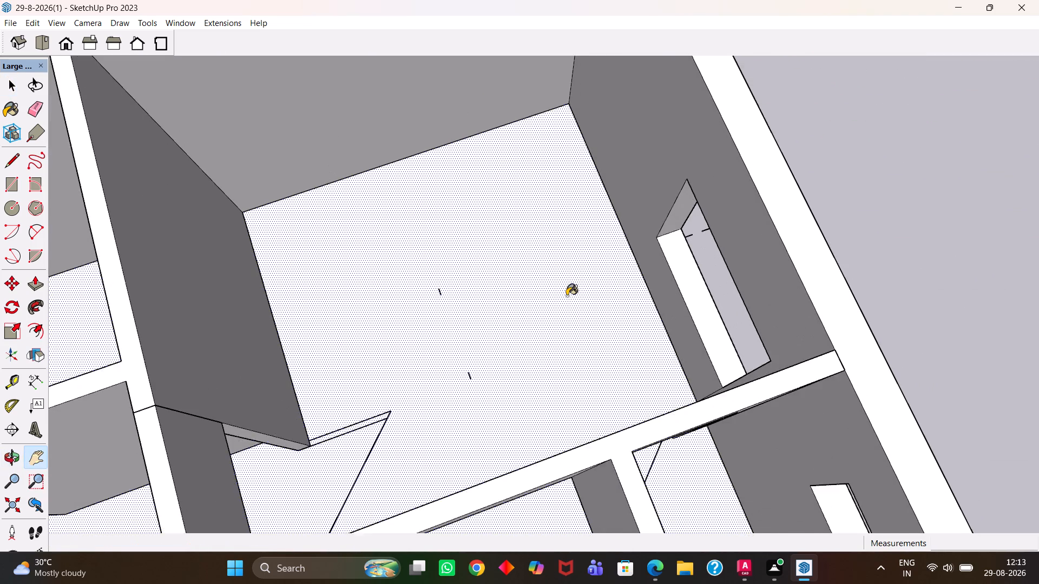
scroll(553, 352, "down", 1)
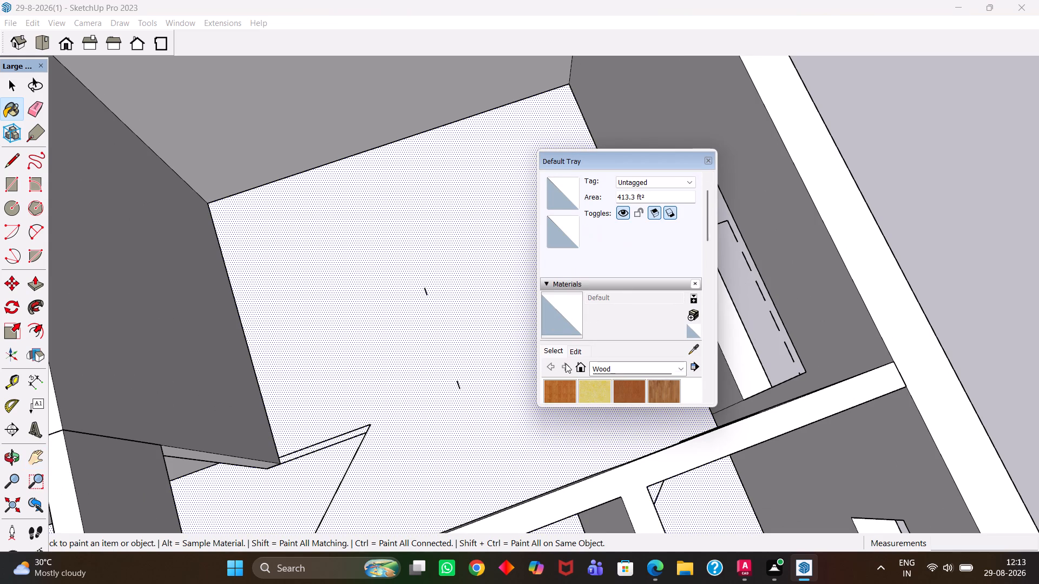
left_click(641, 369)
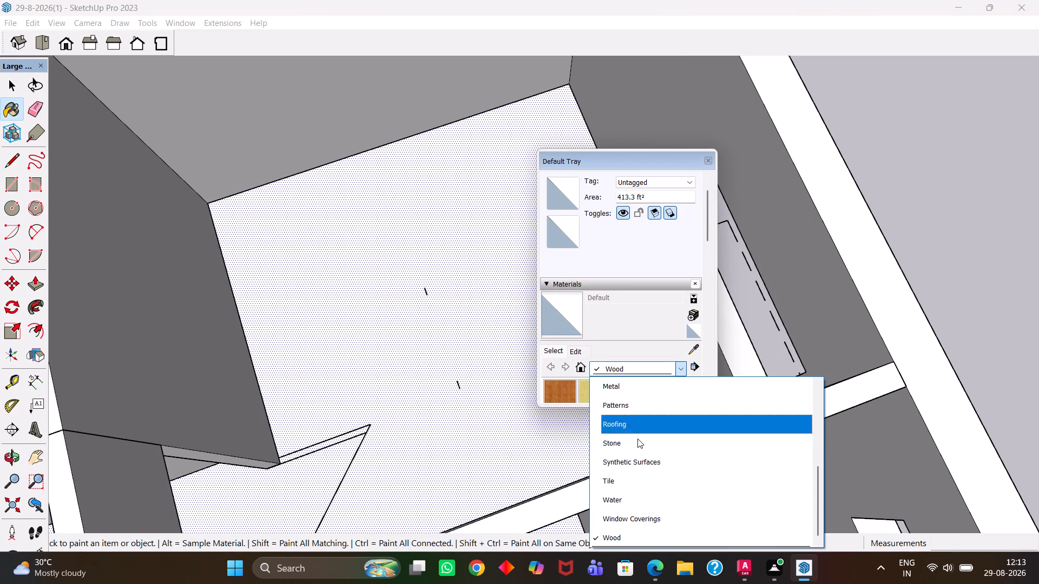
scroll(624, 500, "down", 3)
scroll(638, 437, "down", 3)
scroll(667, 497, "down", 3)
scroll(802, 479, "down", 3)
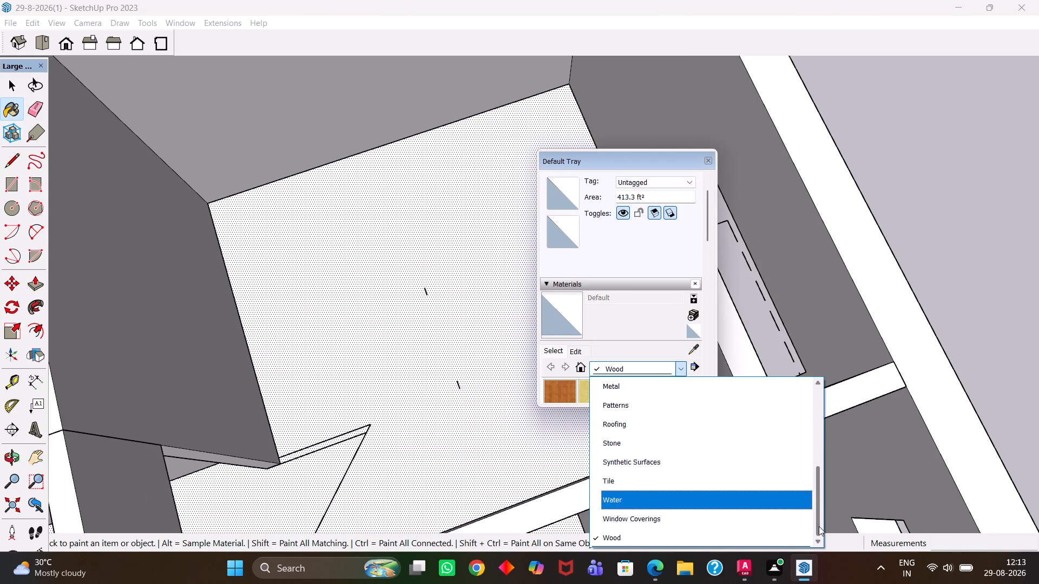
left_click_drag(819, 526, 818, 536)
left_click_drag(818, 472, 817, 440)
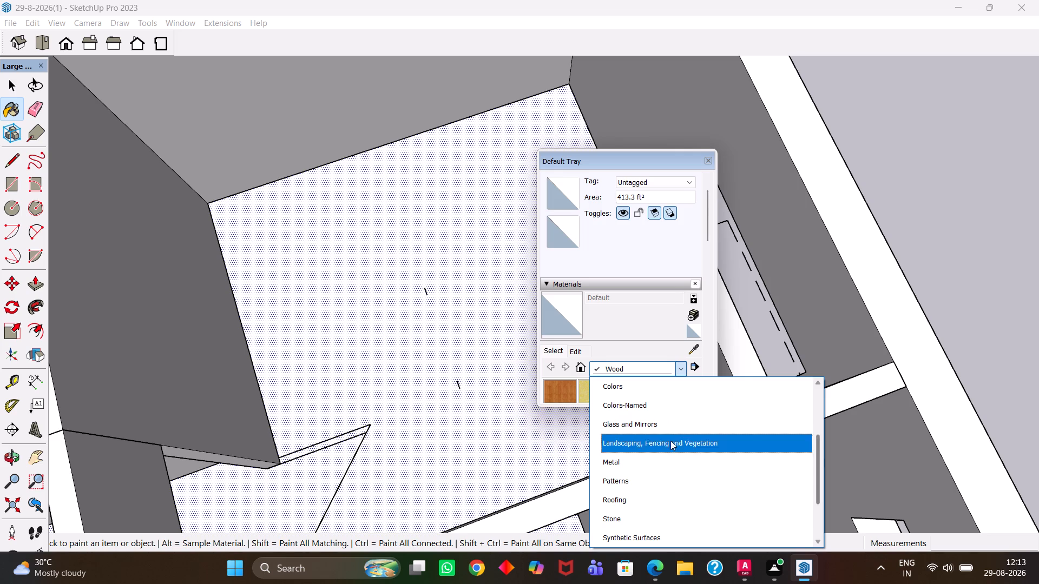
scroll(636, 472, "up", 2)
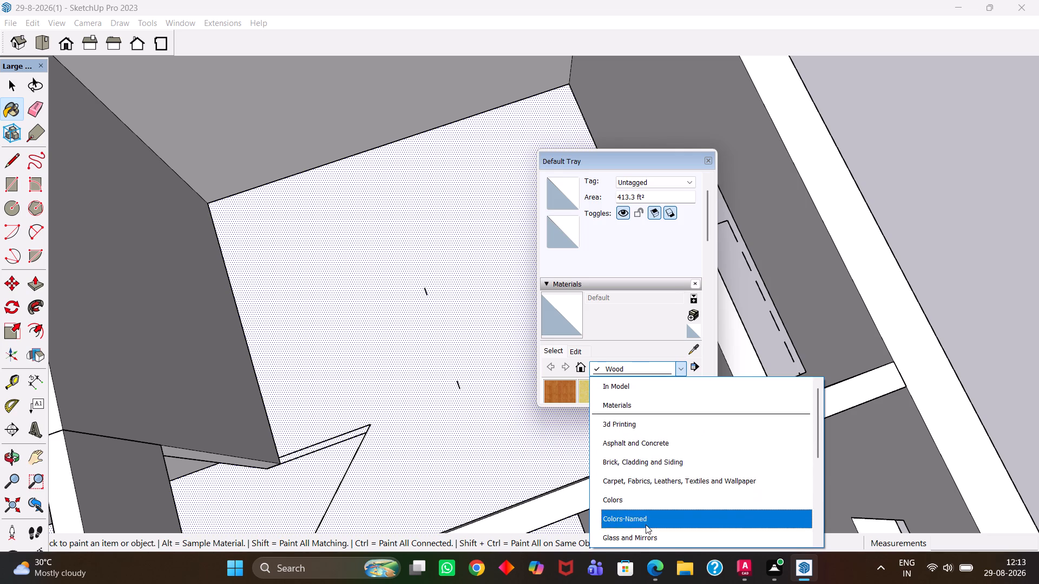
scroll(660, 500, "down", 1)
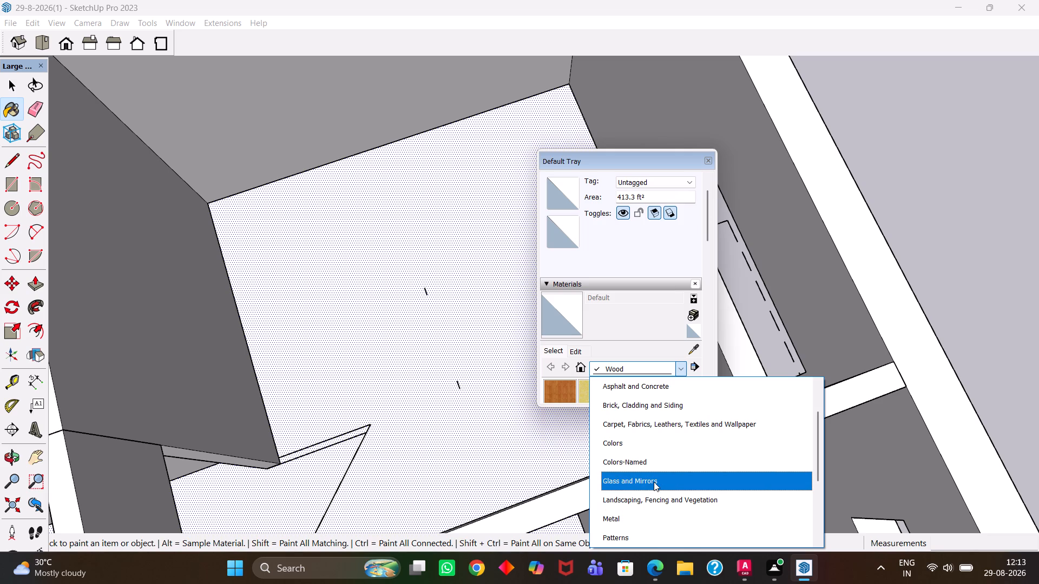
scroll(659, 494, "down", 2)
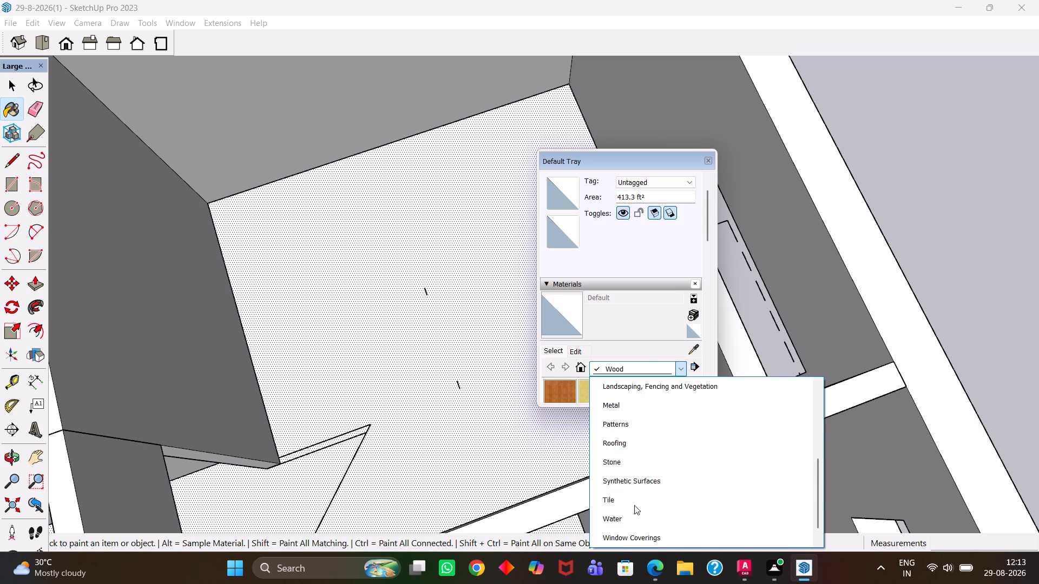
left_click(634, 505)
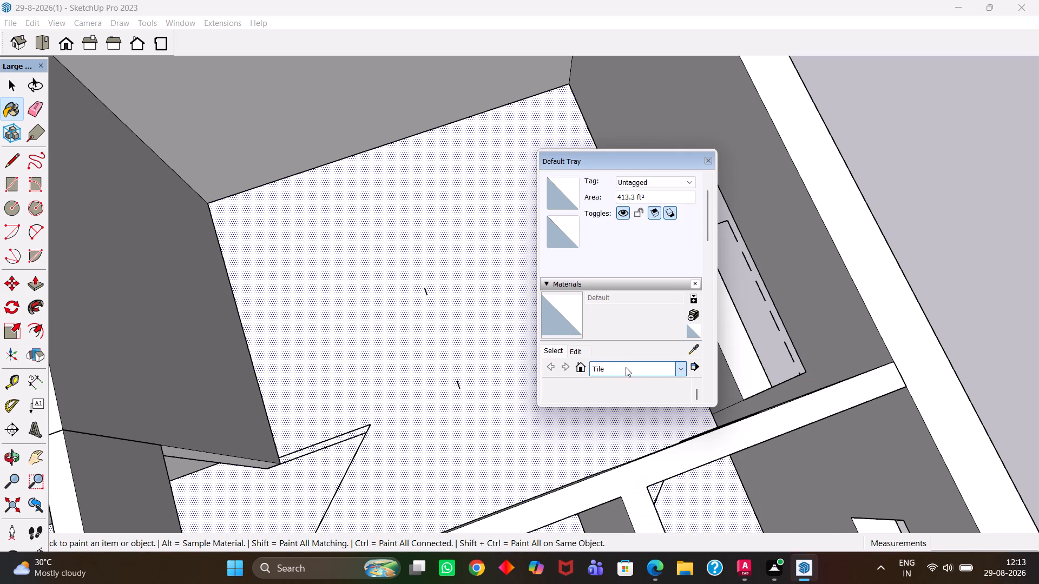
scroll(562, 386, "down", 1)
left_click(561, 386)
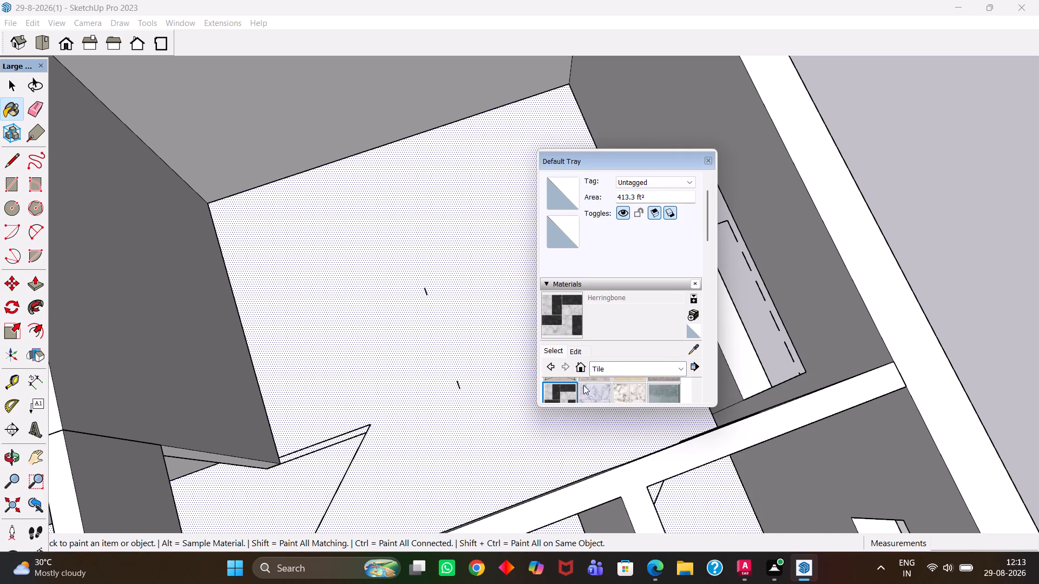
left_click(606, 394)
left_click(461, 363)
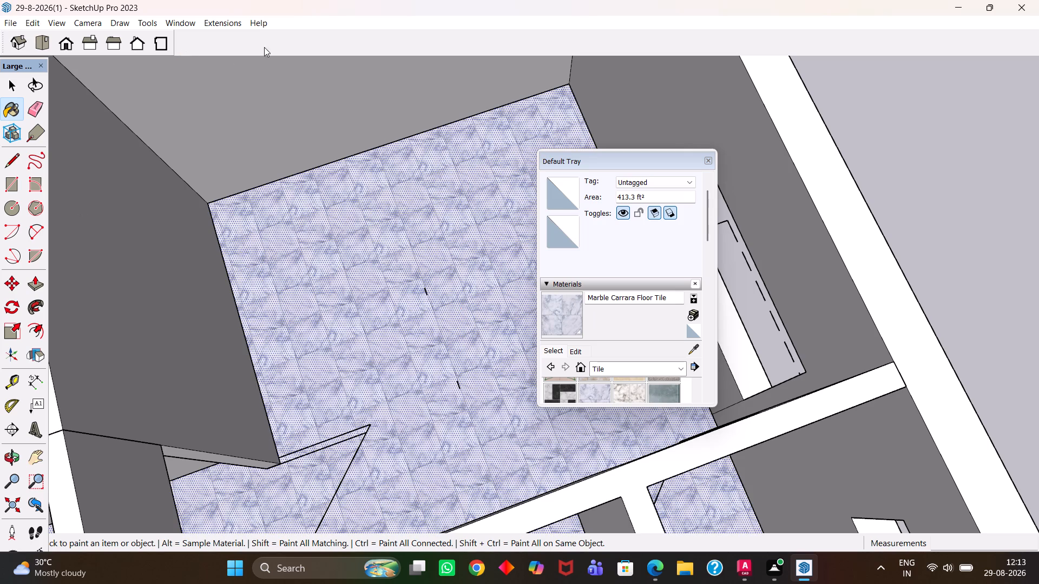
Show the Trimble Connect toolbar and close the Default Tray.
right_click(324, 28)
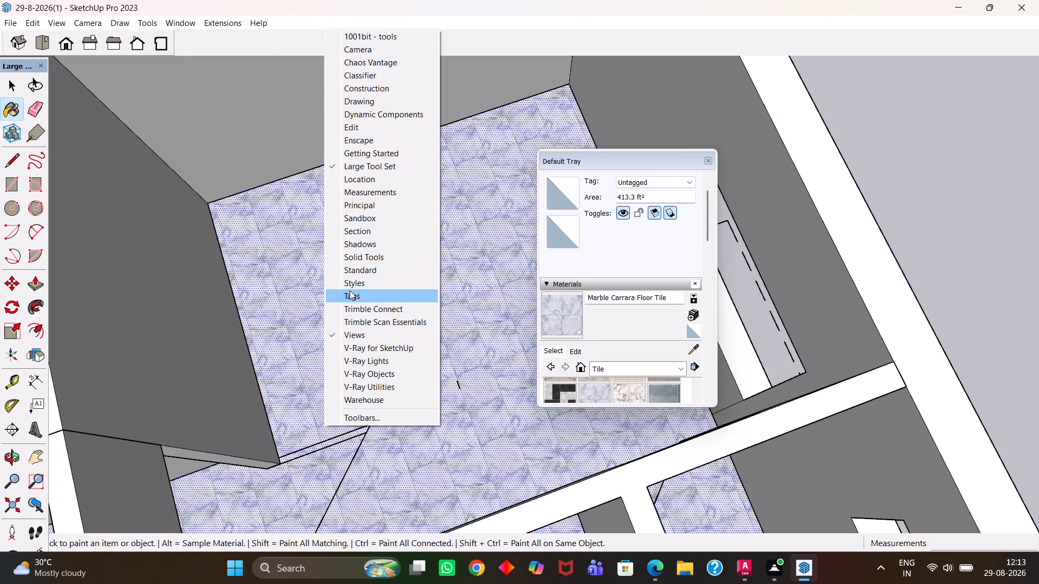
left_click(351, 311)
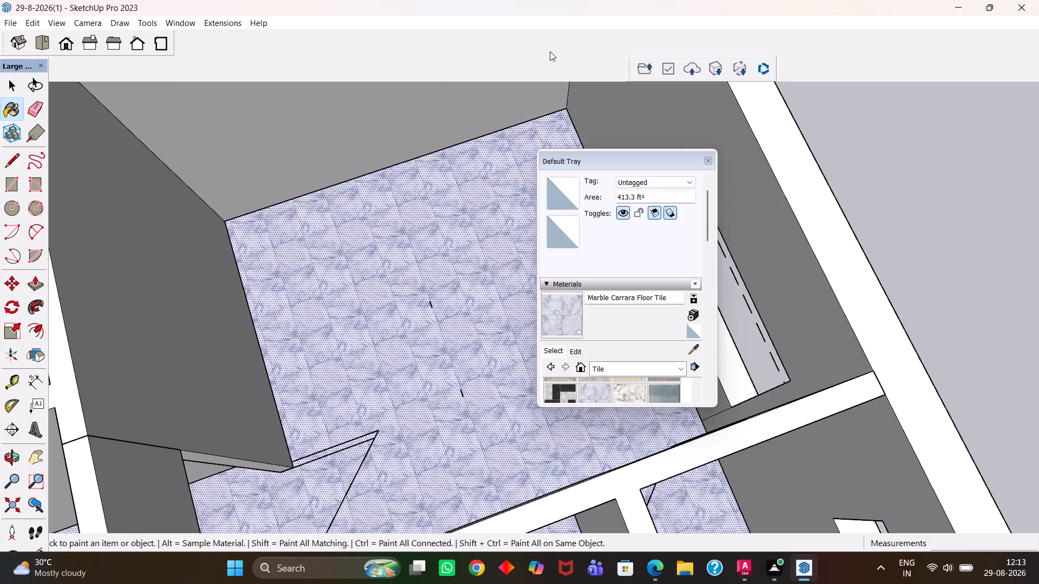
left_click(709, 162)
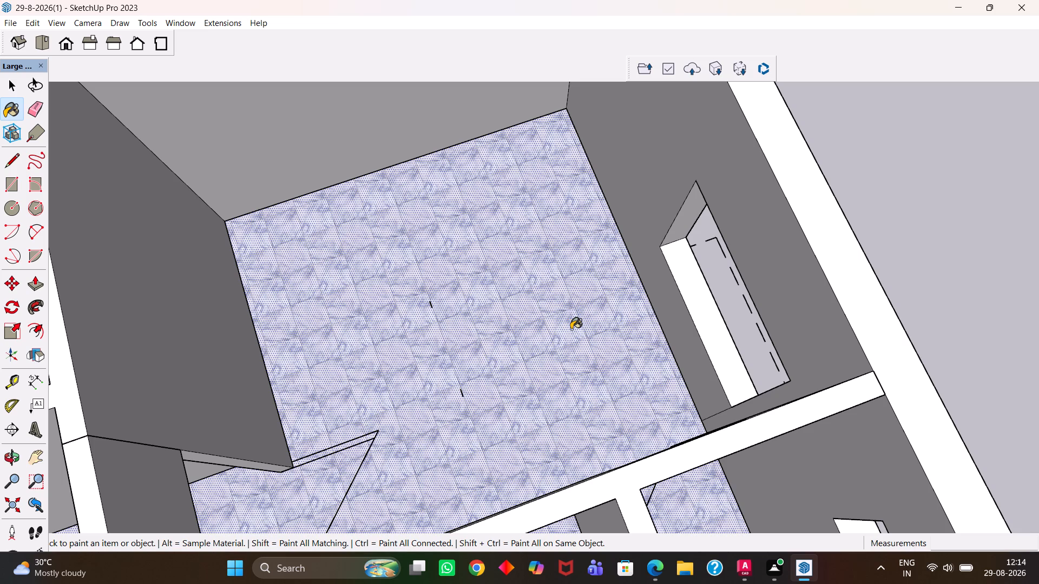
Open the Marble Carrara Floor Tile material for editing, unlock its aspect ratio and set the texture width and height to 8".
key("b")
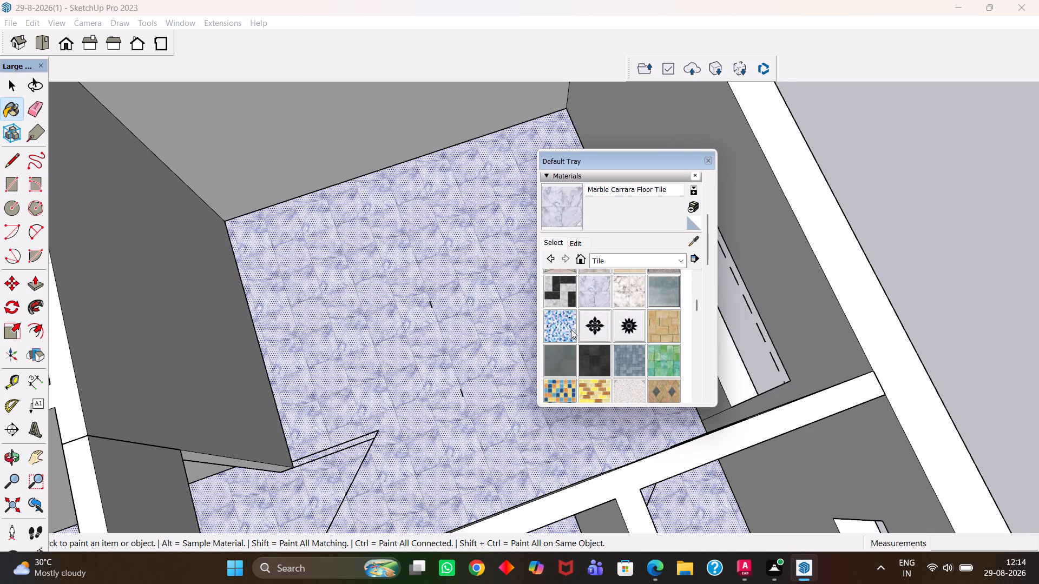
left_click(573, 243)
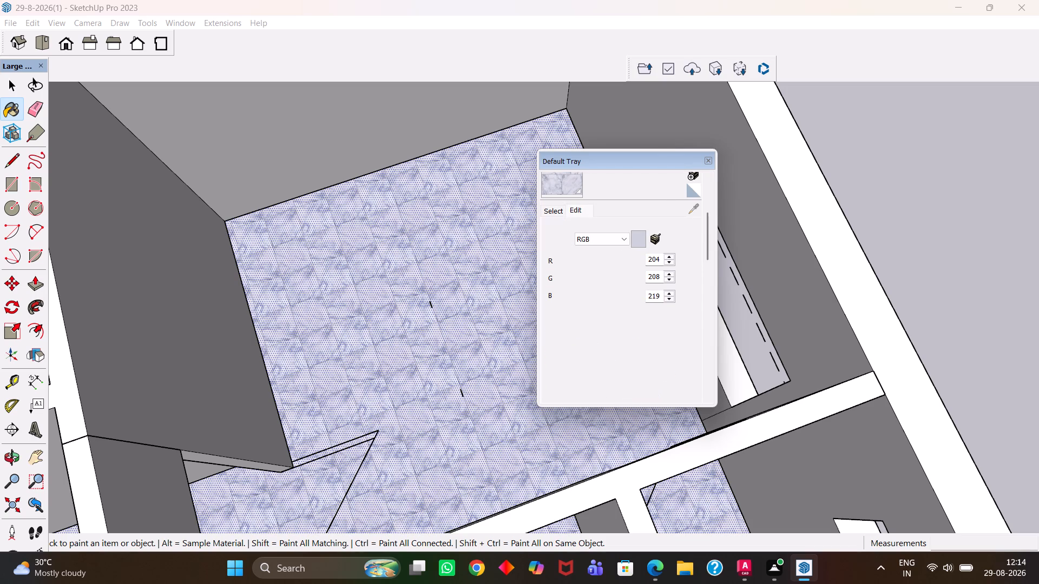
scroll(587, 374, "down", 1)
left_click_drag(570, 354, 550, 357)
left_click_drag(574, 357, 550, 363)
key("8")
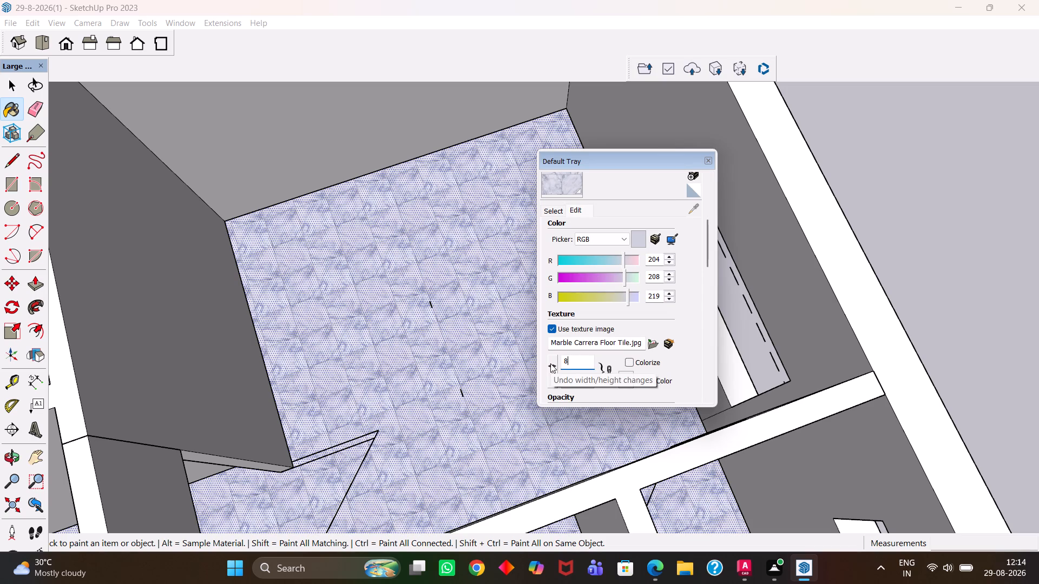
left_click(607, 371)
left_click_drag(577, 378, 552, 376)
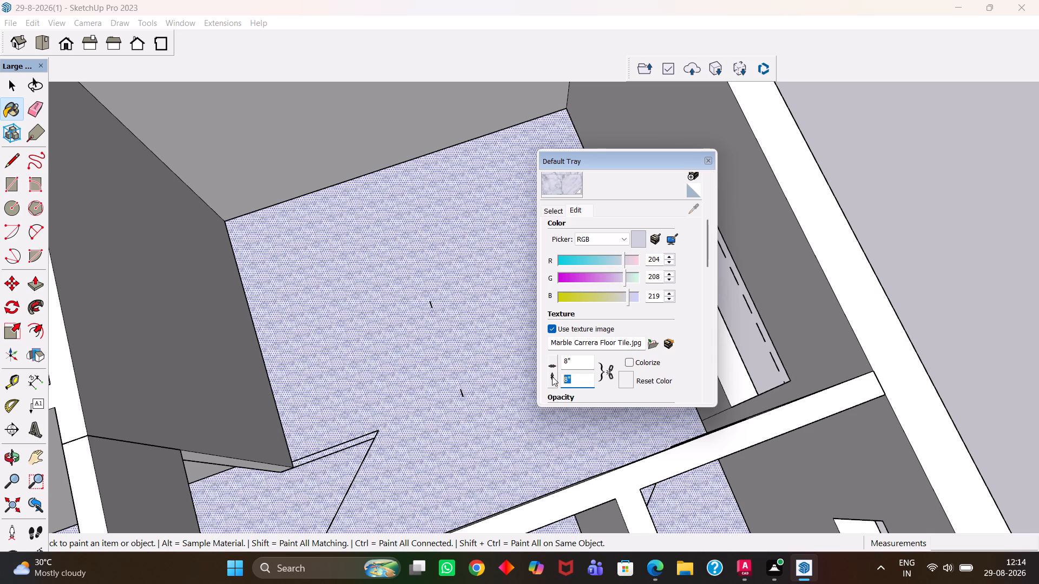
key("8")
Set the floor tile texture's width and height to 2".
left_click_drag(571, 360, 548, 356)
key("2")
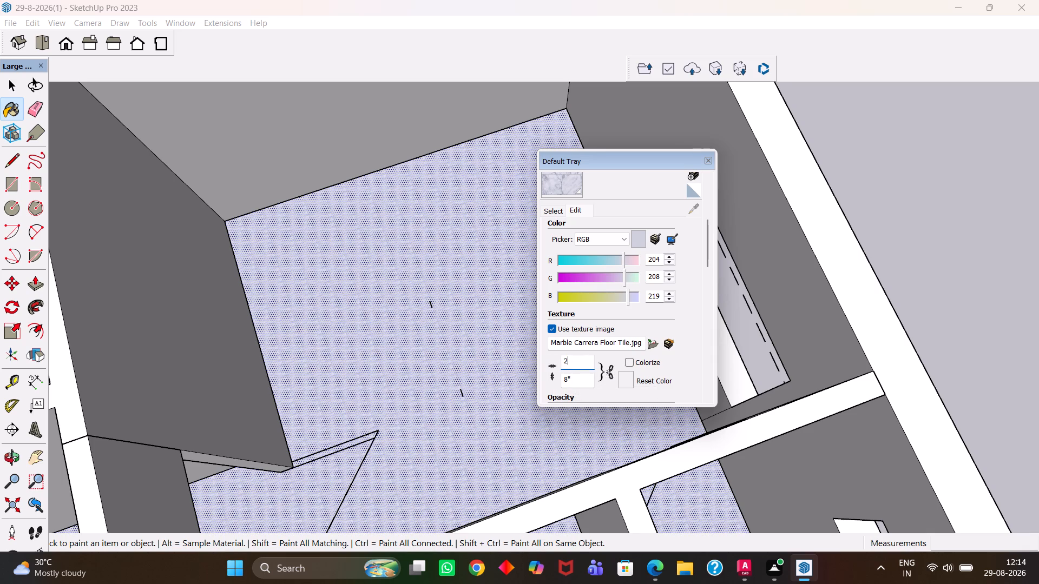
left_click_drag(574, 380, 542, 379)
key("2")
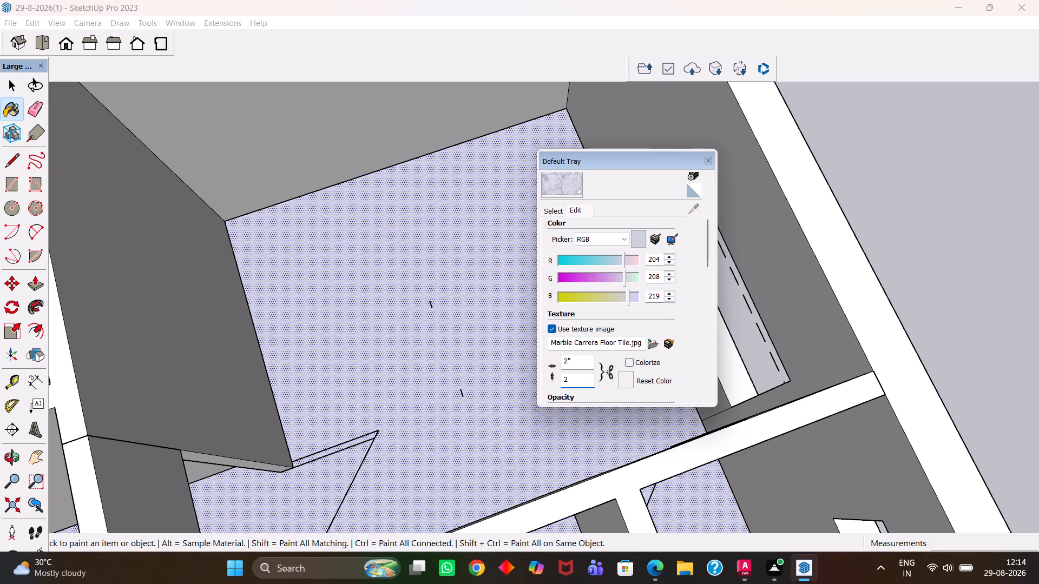
Set the floor tile texture's width and height to 23" each and lock its aspect ratio again.
left_click_drag(580, 357, 548, 362)
type("23")
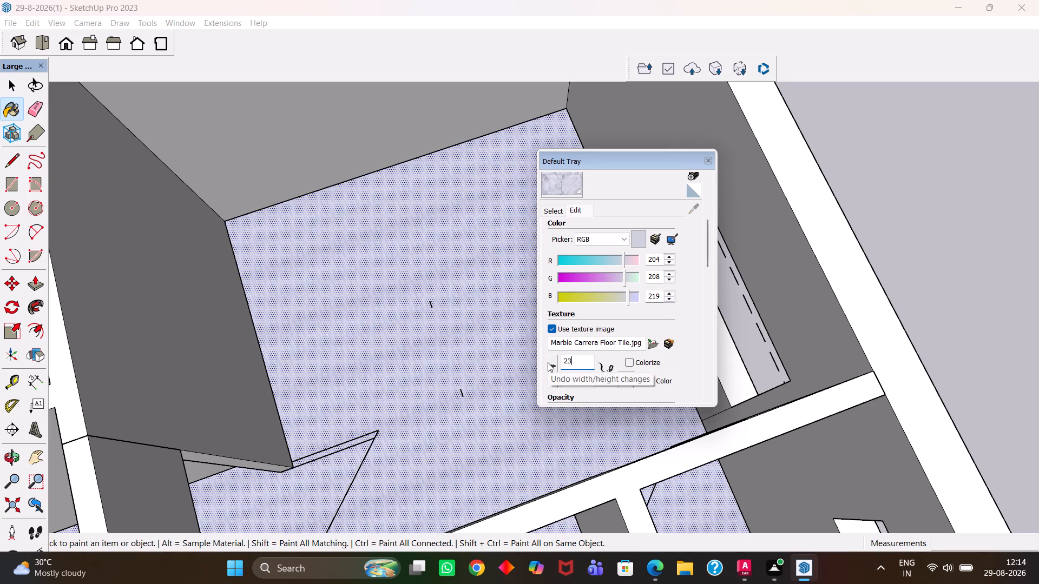
left_click_drag(578, 380, 529, 377)
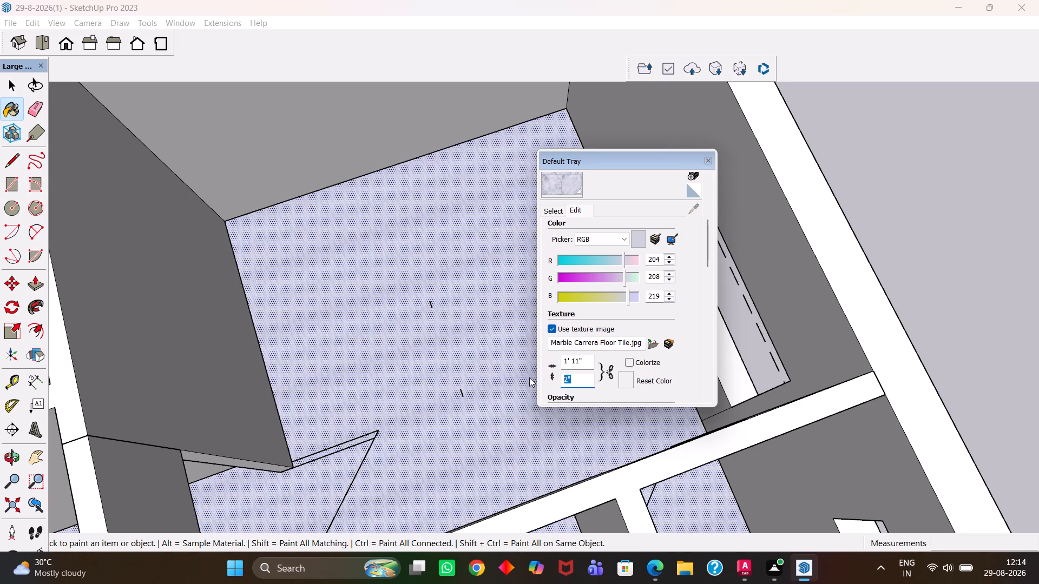
type("23")
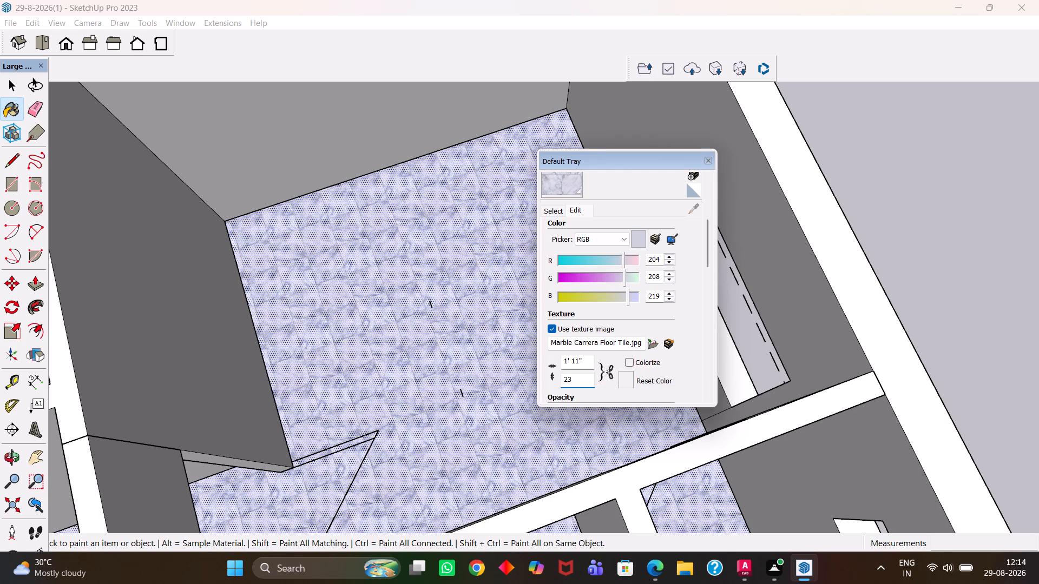
left_click_drag(580, 359, 532, 356)
left_click(606, 375)
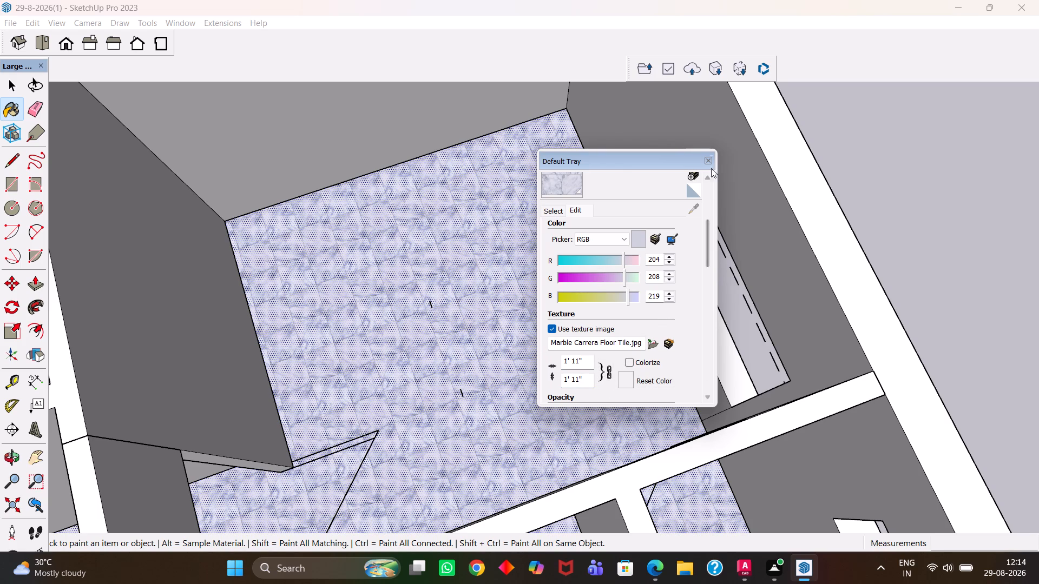
Close the Default Tray.
left_click(707, 155)
Examine the tiled floors, walls and openings of the whole house from several angles.
scroll(517, 250, "down", 12)
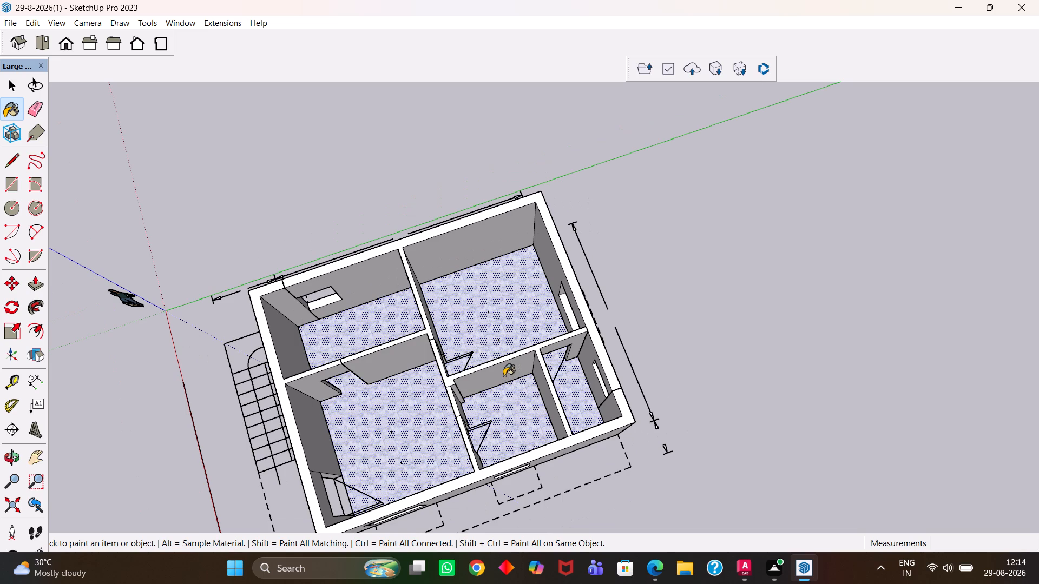
key("h")
left_click_drag(469, 395, 564, 370)
middle_click_drag(565, 392, 549, 392)
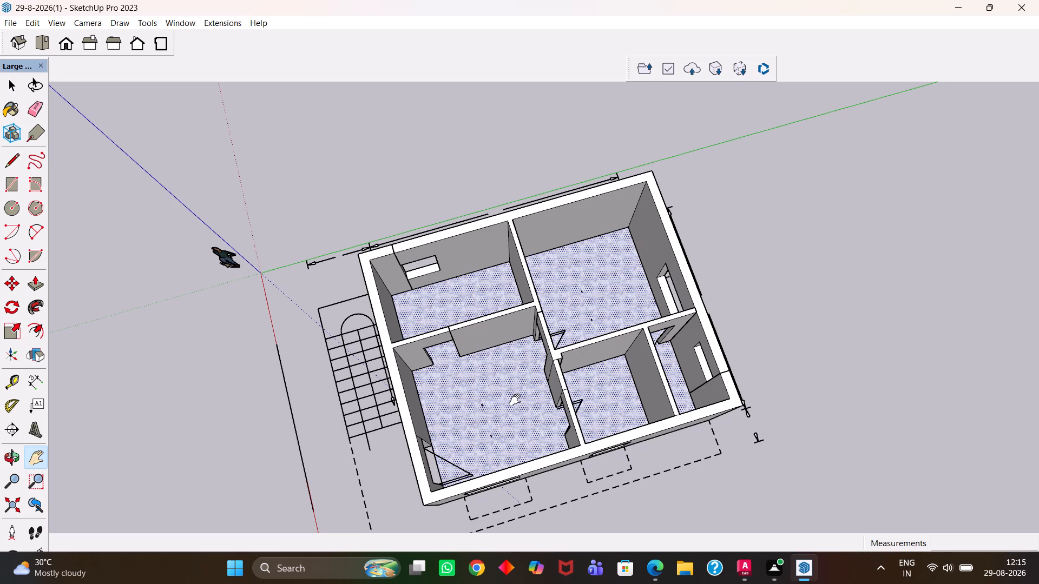
scroll(515, 400, "up", 3)
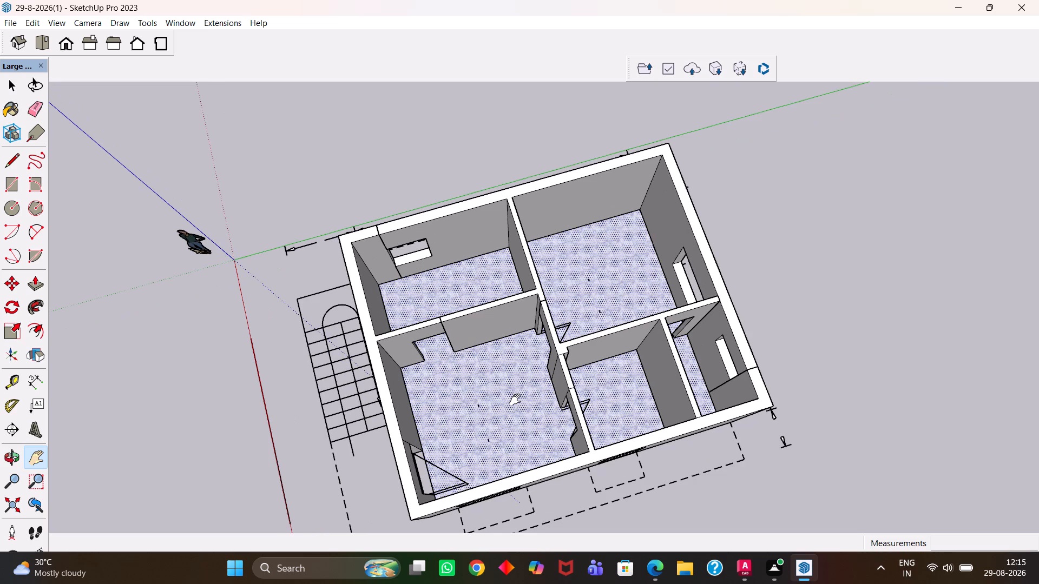
scroll(515, 400, "up", 2)
key("h")
scroll(515, 397, "down", 2)
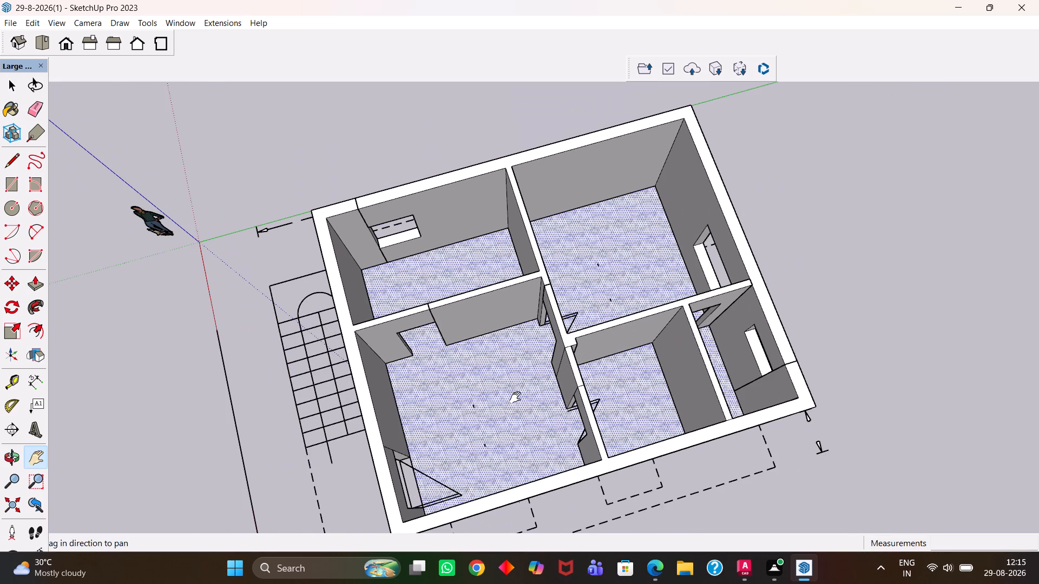
scroll(515, 397, "down", 4)
scroll(528, 398, "up", 4)
key("h")
middle_click_drag(543, 406, 439, 353)
scroll(541, 406, "up", 1)
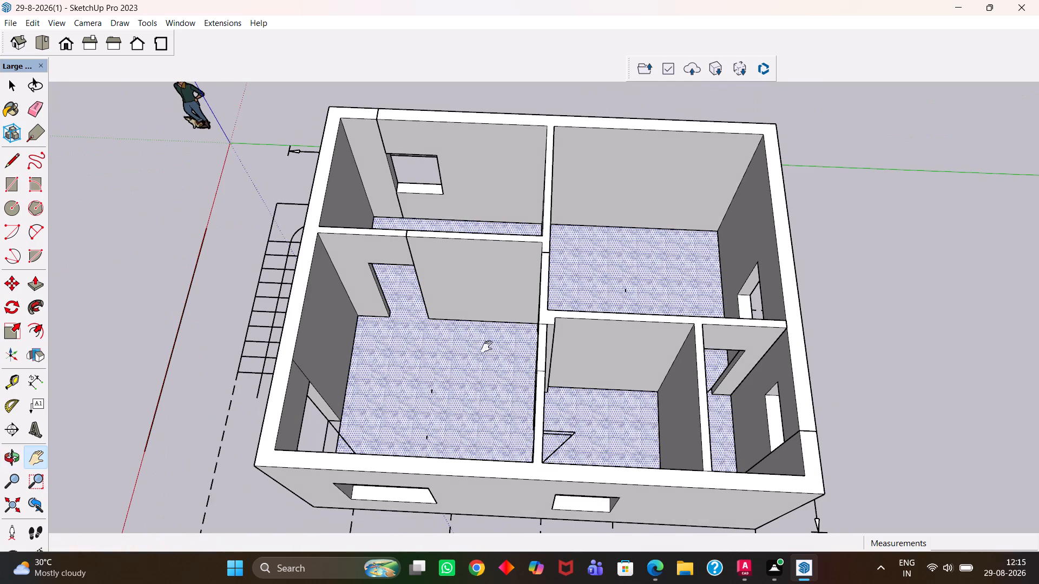
scroll(525, 375, "up", 1)
scroll(530, 379, "down", 9)
middle_click_drag(492, 395, 525, 423)
scroll(519, 417, "up", 1)
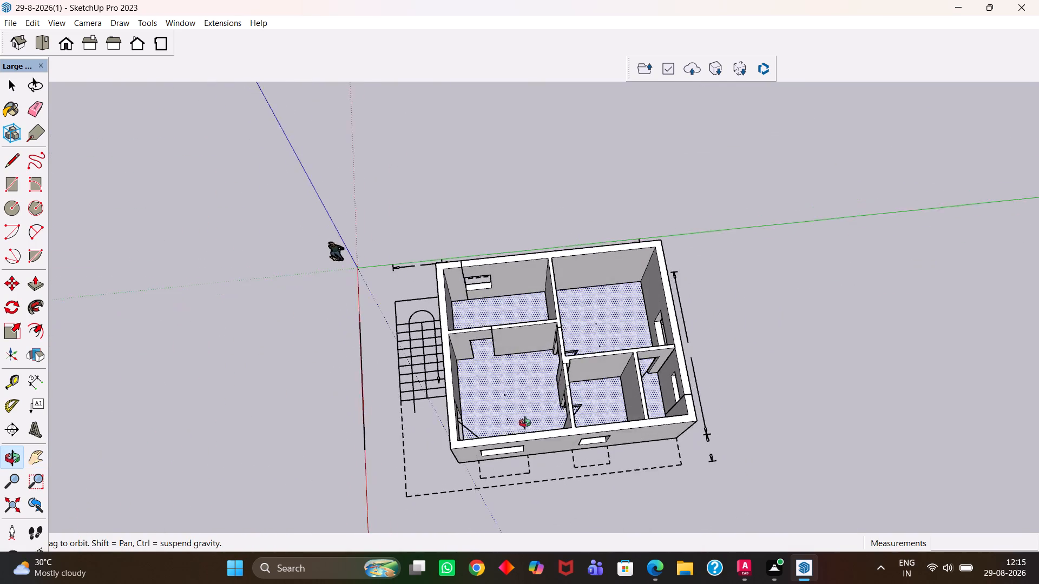
middle_click_drag(525, 423, 523, 422)
scroll(523, 422, "up", 5)
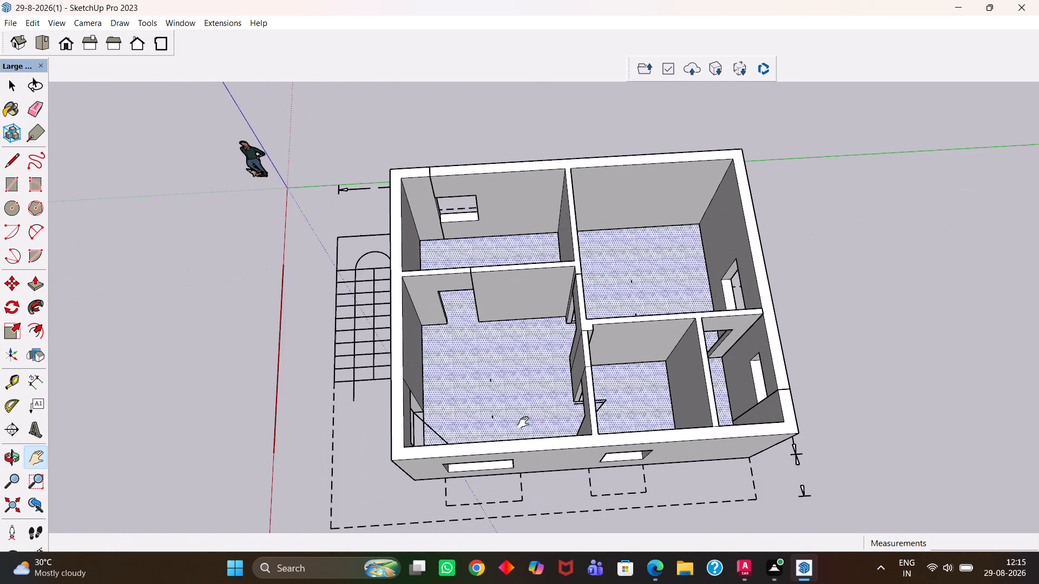
Draw a ground rectangle about 39' by 53' from the origin, enclosing the house, staircase and dashed outlines.
scroll(514, 386, "down", 7)
key("r")
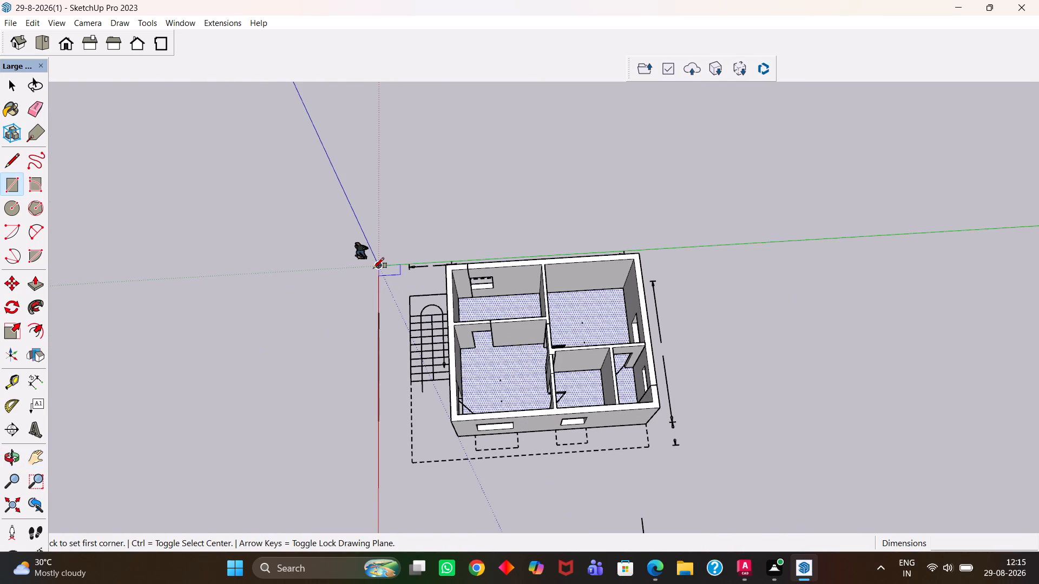
left_click(378, 267)
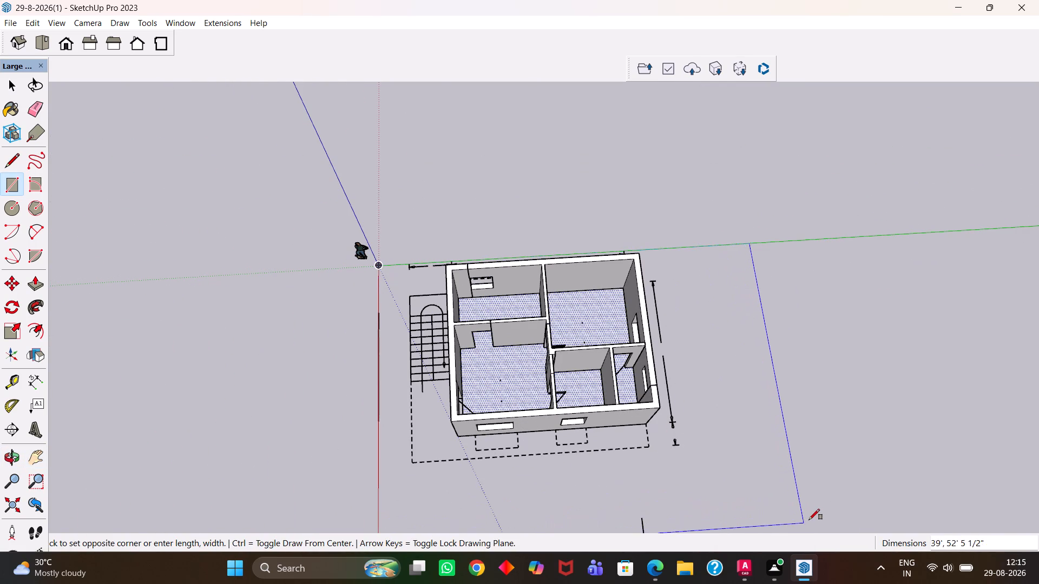
left_click(816, 515)
Inspect the house on the ground rectangle, from an overview to a near-plan view of the tiled rooms.
key("h")
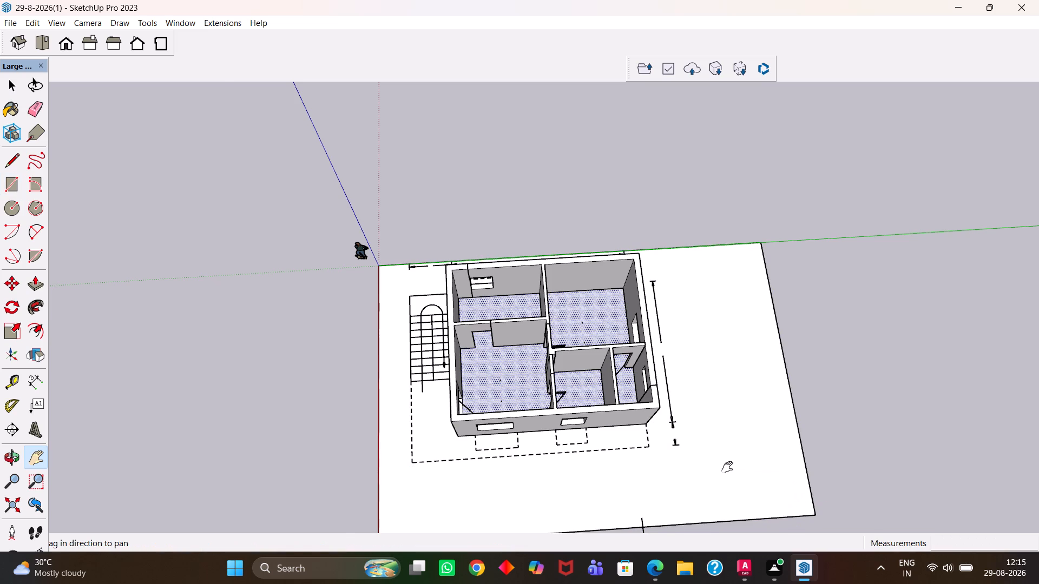
scroll(727, 467, "up", 6)
key("space")
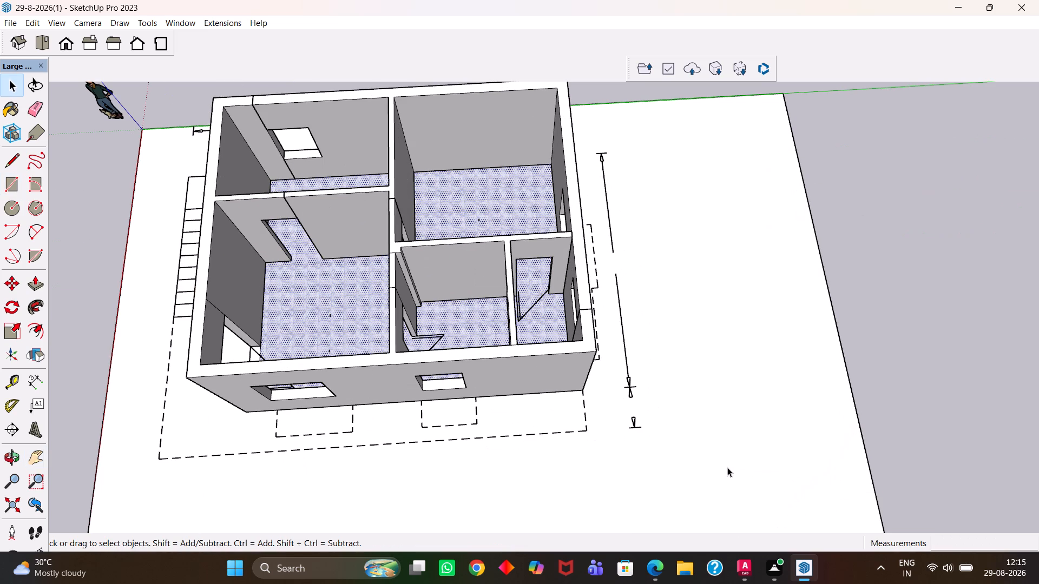
key("h")
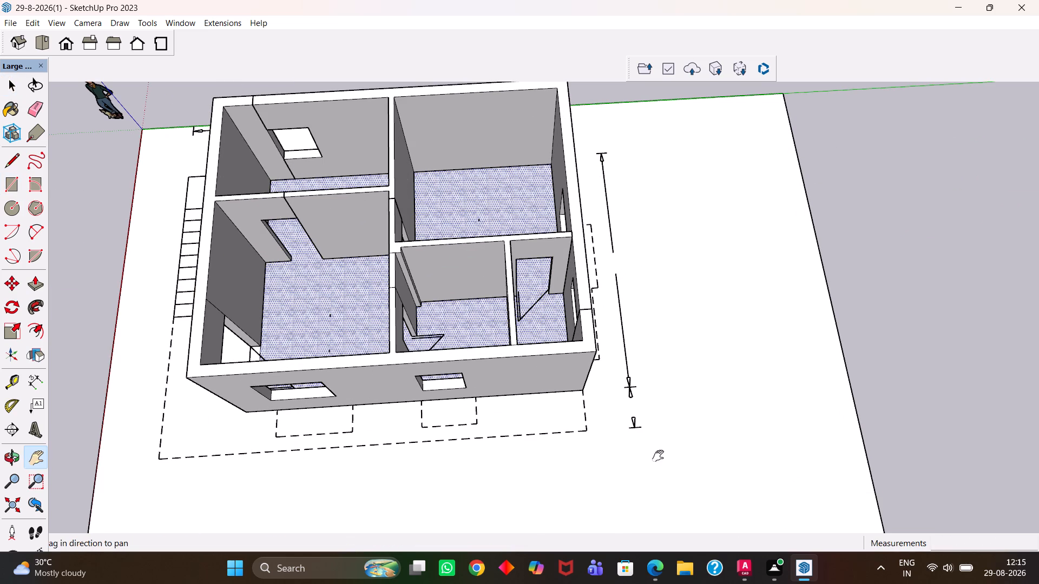
scroll(614, 454, "down", 10)
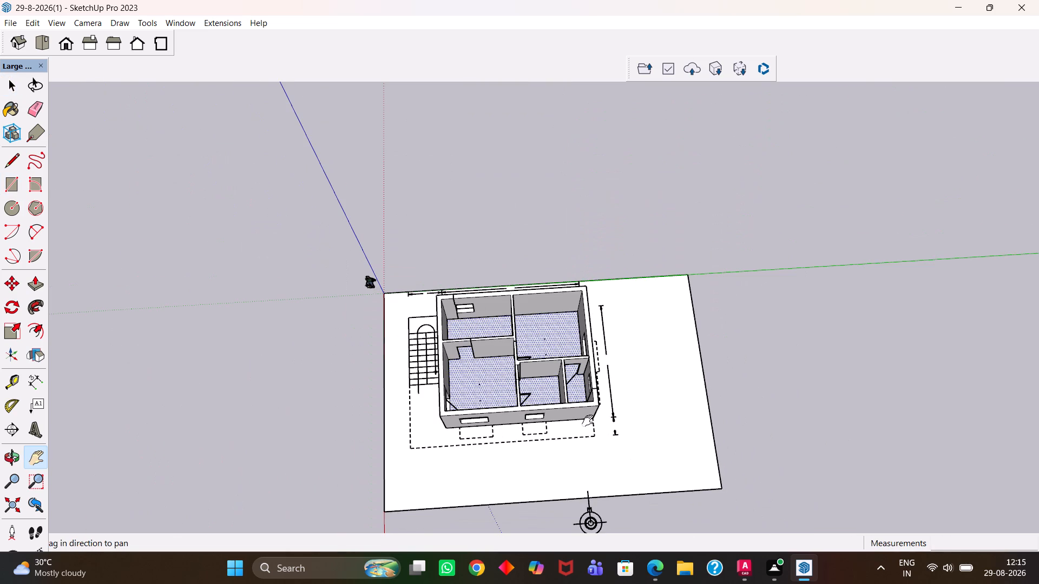
scroll(588, 421, "up", 1)
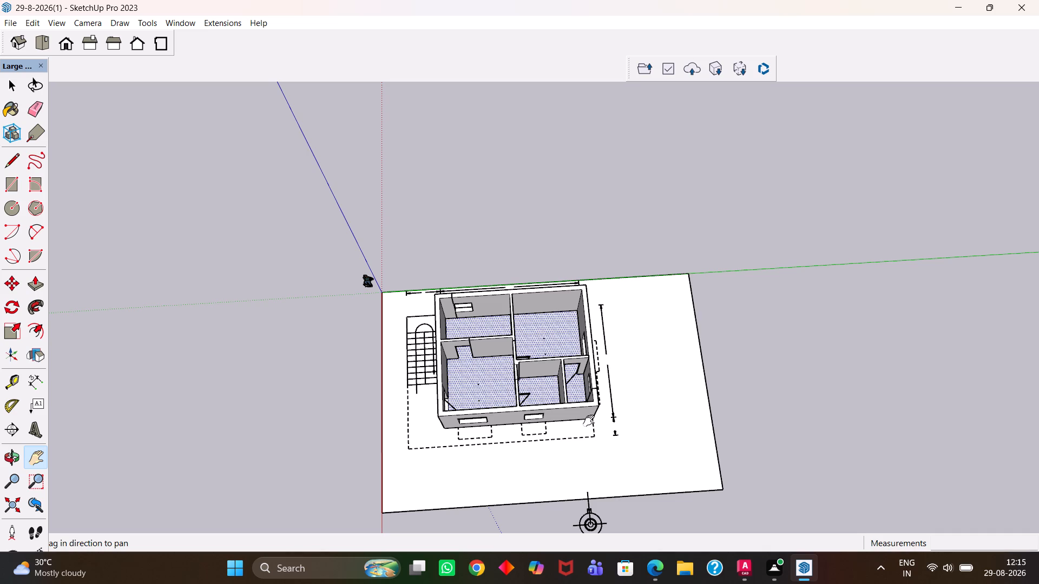
scroll(589, 421, "up", 4)
scroll(680, 405, "up", 5)
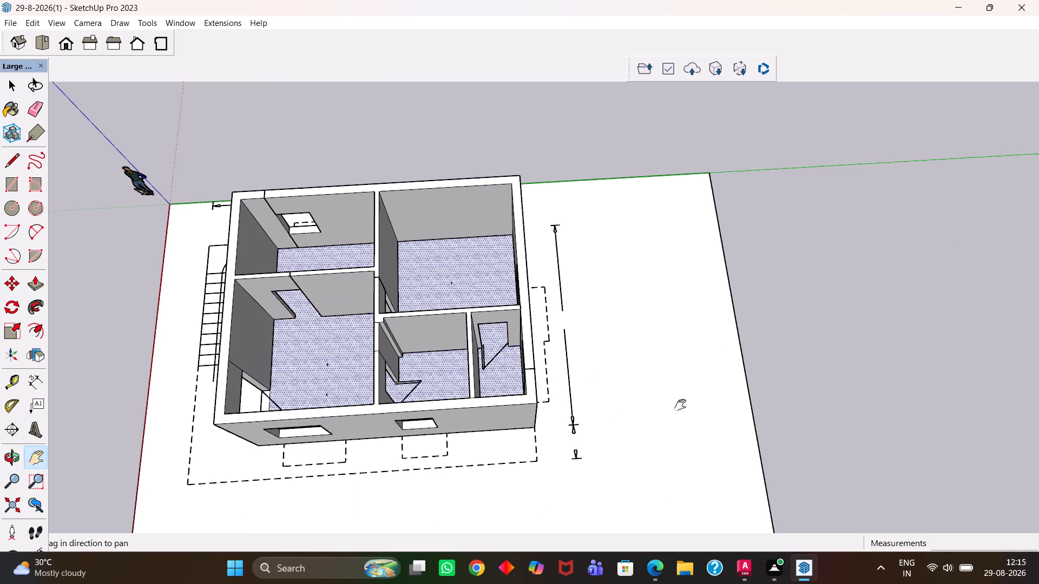
scroll(680, 405, "down", 4)
middle_click_drag(556, 370, 554, 434)
scroll(554, 434, "up", 1)
scroll(564, 379, "up", 4)
middle_click_drag(555, 377, 537, 406)
scroll(538, 406, "up", 2)
middle_click_drag(558, 413, 574, 445)
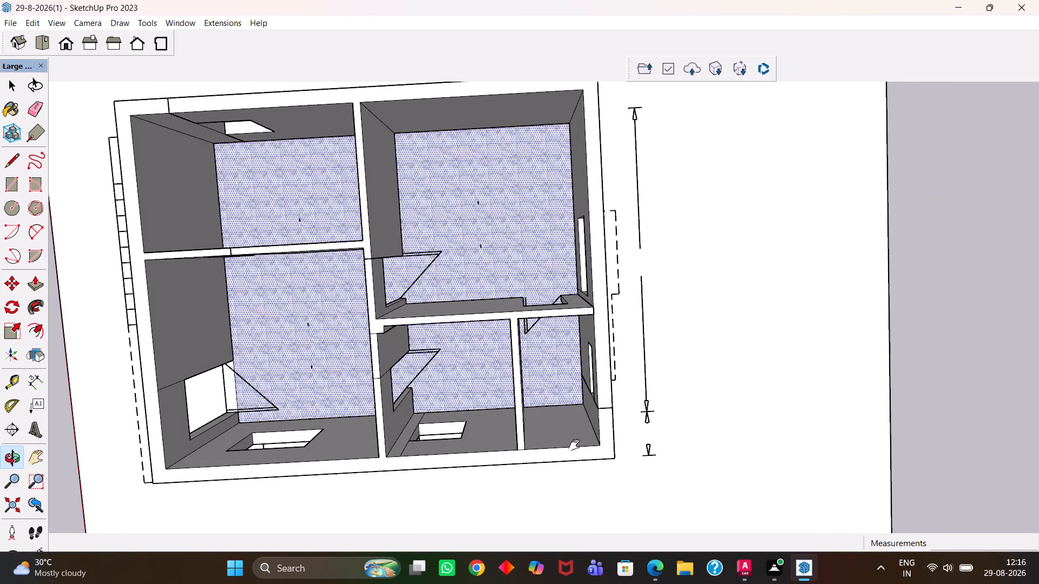
scroll(548, 409, "up", 1)
middle_click_drag(544, 414, 536, 414)
scroll(536, 414, "down", 2)
left_click_drag(523, 382, 591, 416)
middle_click_drag(591, 410, 619, 397)
middle_click_drag(617, 396, 605, 393)
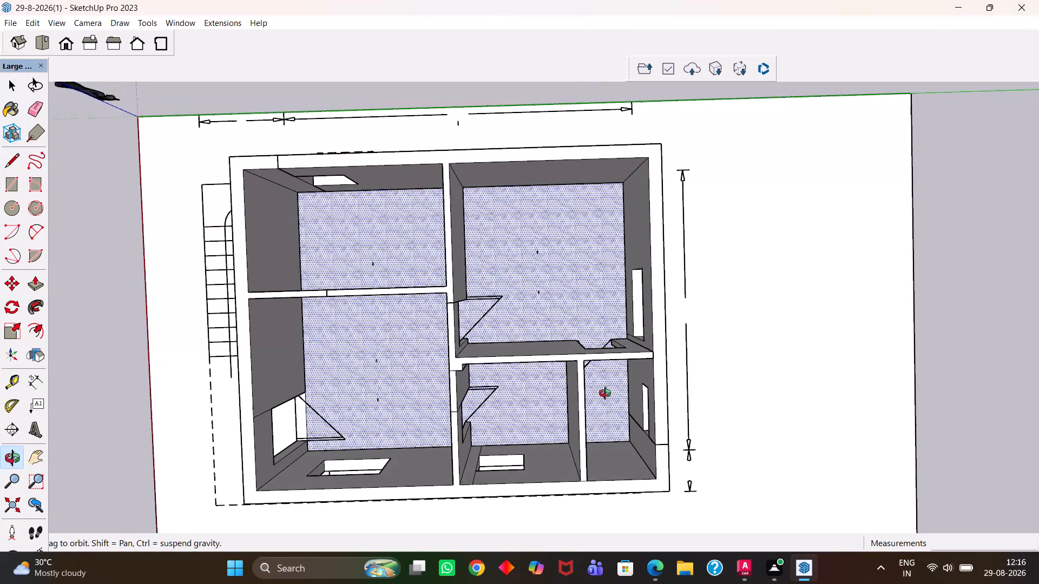
middle_click_drag(605, 393, 607, 396)
middle_click_drag(616, 401, 625, 403)
scroll(625, 403, "up", 1)
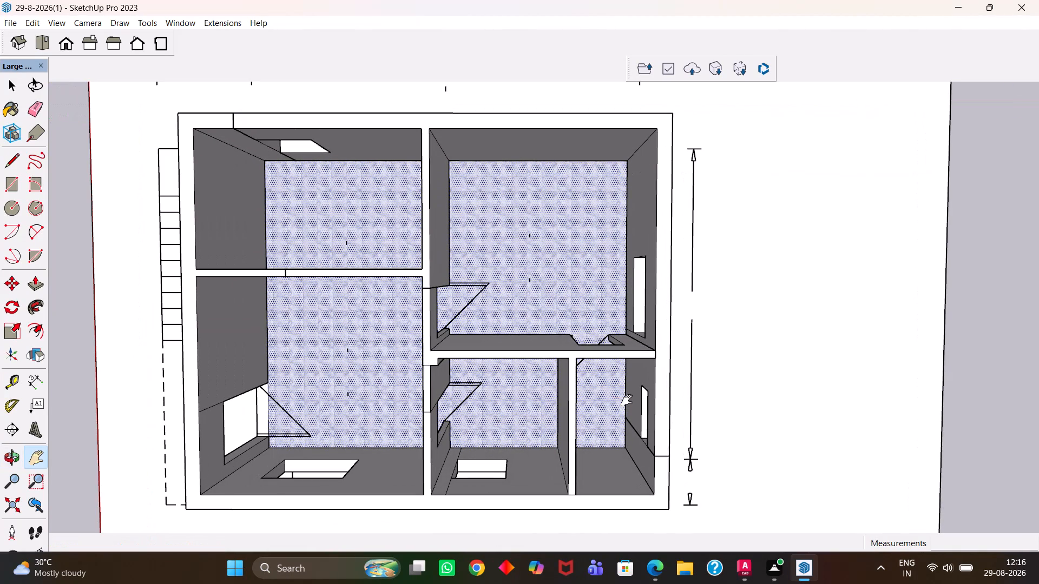
scroll(627, 400, "up", 2)
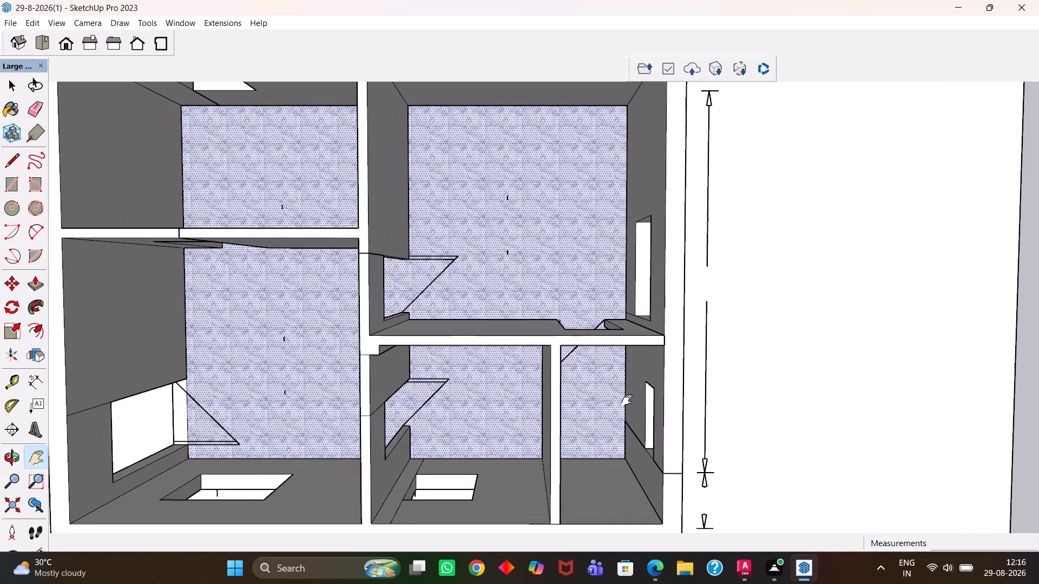
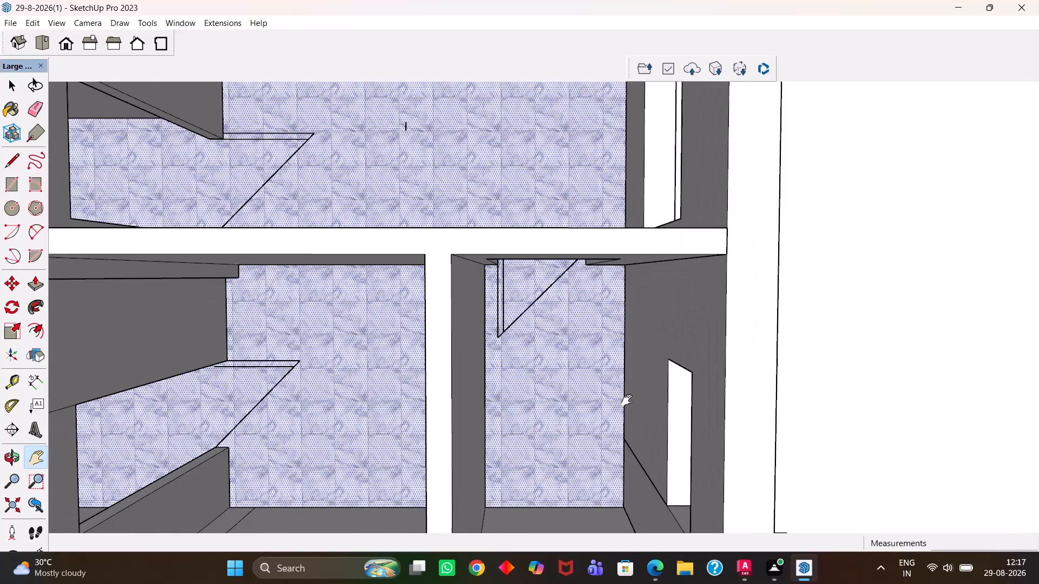
Examine the house from several angles, finishing on the kitchen and hall beside the staircase.
scroll(627, 400, "down", 4)
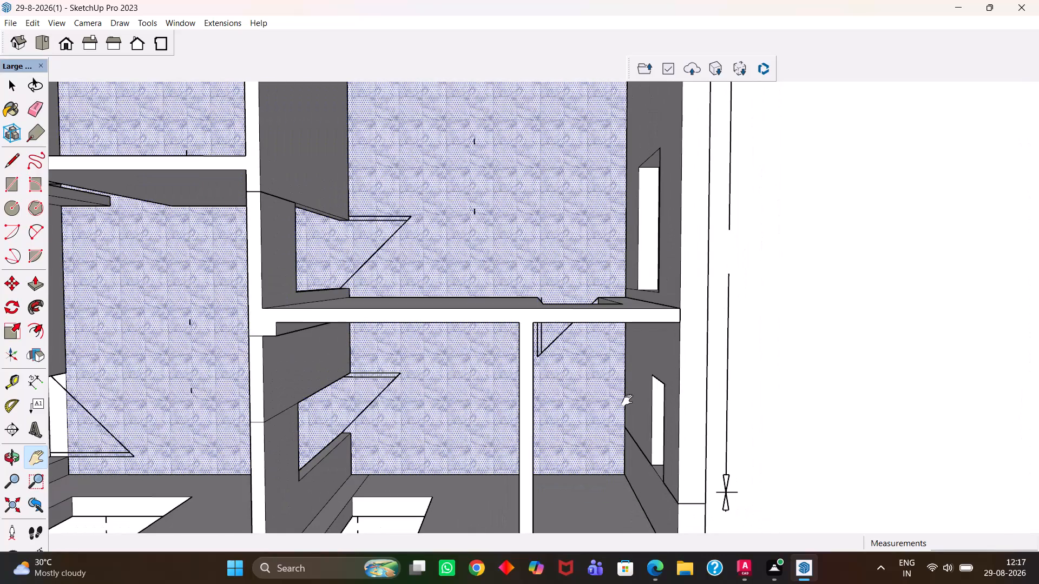
scroll(621, 373, "down", 5)
scroll(593, 410, "up", 5)
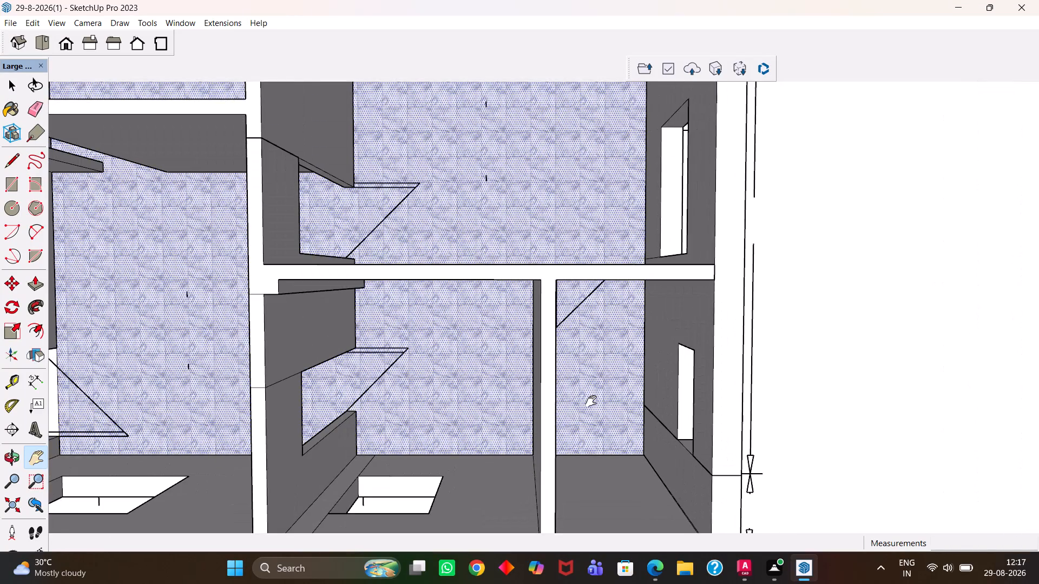
scroll(590, 401, "up", 2)
scroll(590, 399, "down", 5)
scroll(588, 396, "up", 1)
scroll(588, 396, "down", 3)
middle_click_drag(586, 409, 595, 375)
scroll(586, 409, "up", 1)
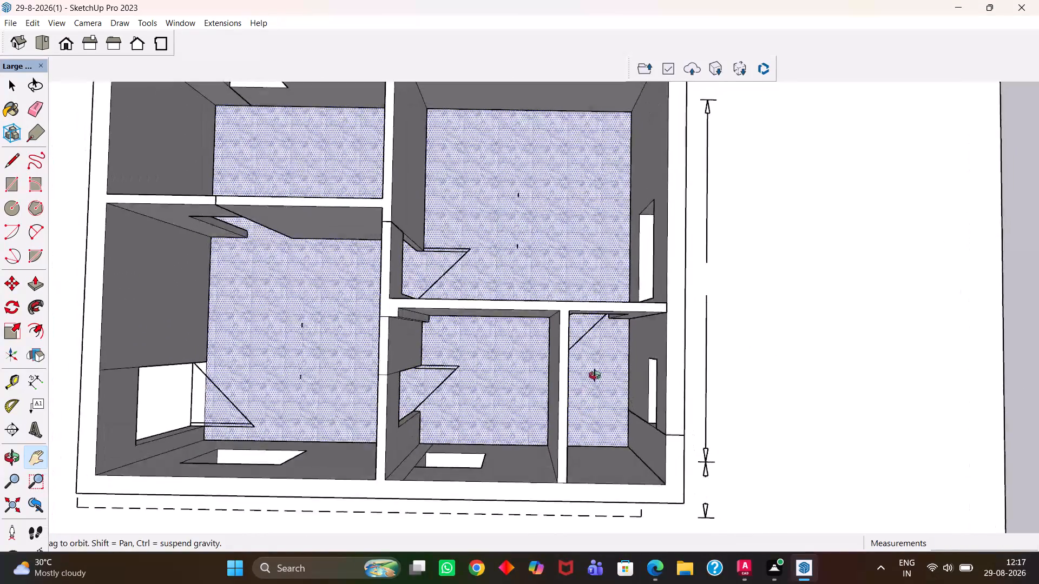
middle_click_drag(595, 375, 608, 321)
key("h")
scroll(593, 320, "up", 1)
left_click_drag(482, 313, 735, 336)
scroll(721, 341, "down", 4)
middle_click_drag(714, 360, 696, 270)
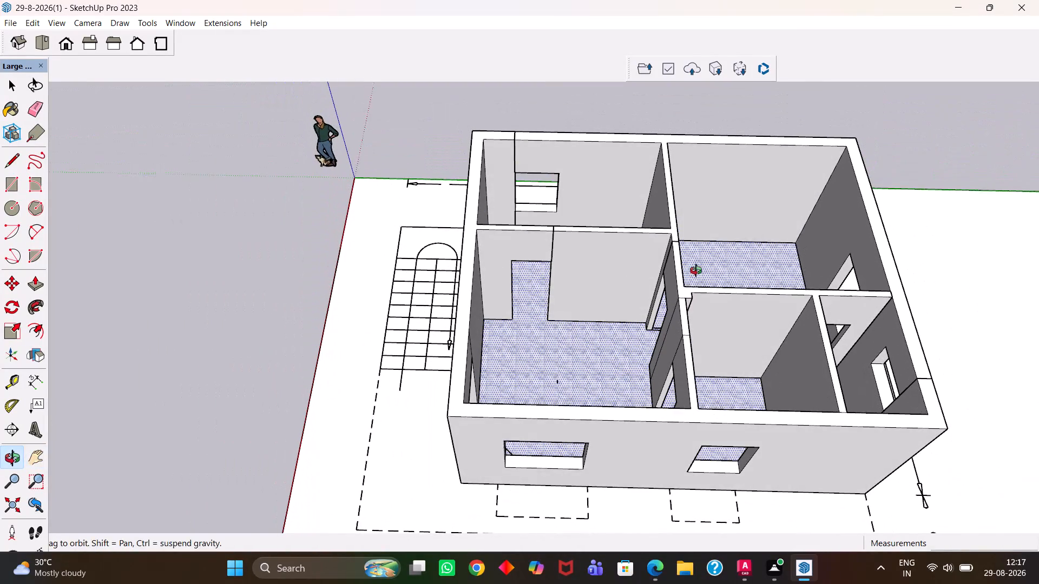
middle_click_drag(696, 270, 696, 269)
scroll(672, 318, "up", 3)
scroll(672, 318, "down", 5)
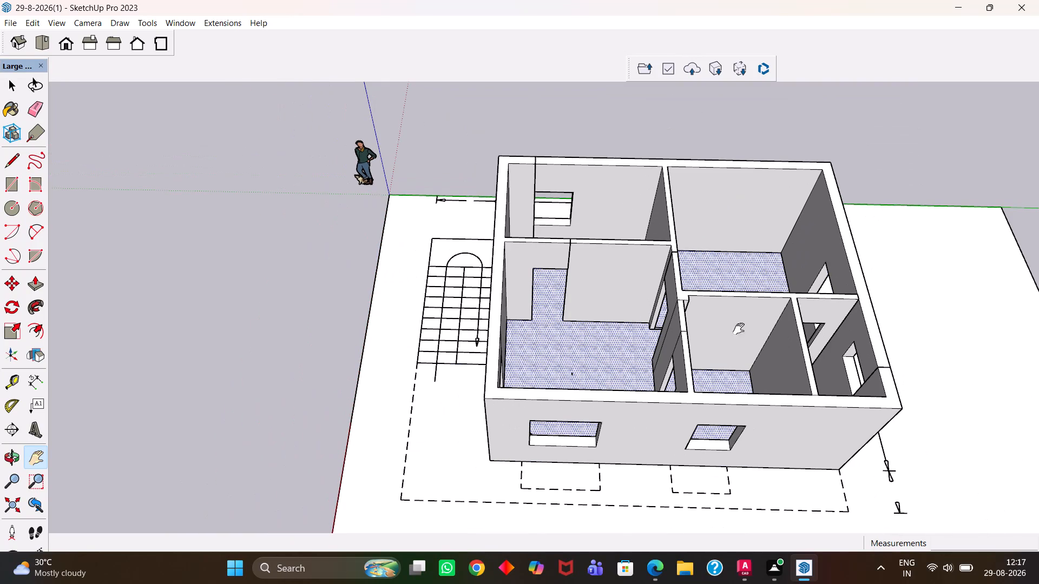
middle_click_drag(576, 332, 871, 353)
middle_click_drag(671, 350, 805, 360)
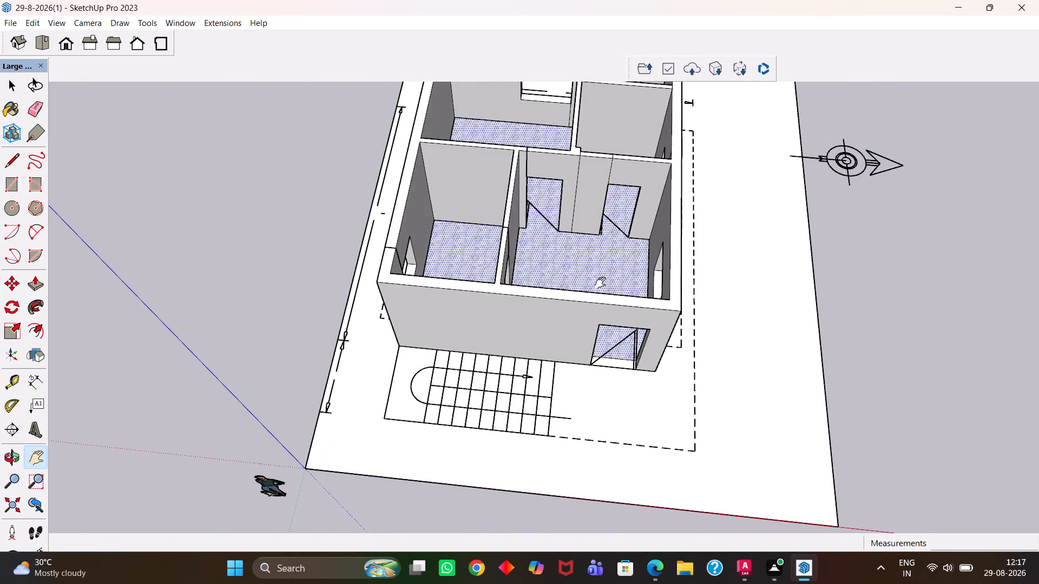
left_click_drag(585, 268, 646, 429)
middle_click_drag(554, 406, 595, 467)
middle_click(595, 467)
scroll(595, 467, "up", 4)
left_click_drag(689, 433, 625, 401)
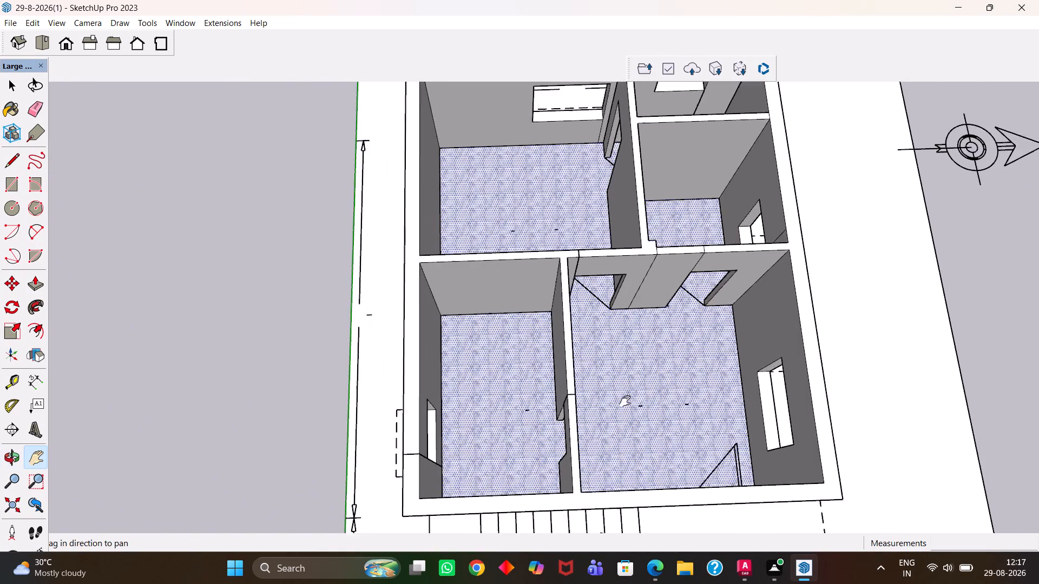
left_click_drag(625, 401, 568, 384)
middle_click_drag(511, 417, 518, 447)
scroll(518, 447, "up", 2)
left_click_drag(497, 417, 541, 449)
Switch to AutoCAD to check the kitchen and hall on the floor plan, and return to the SketchUp model.
left_click(663, 507)
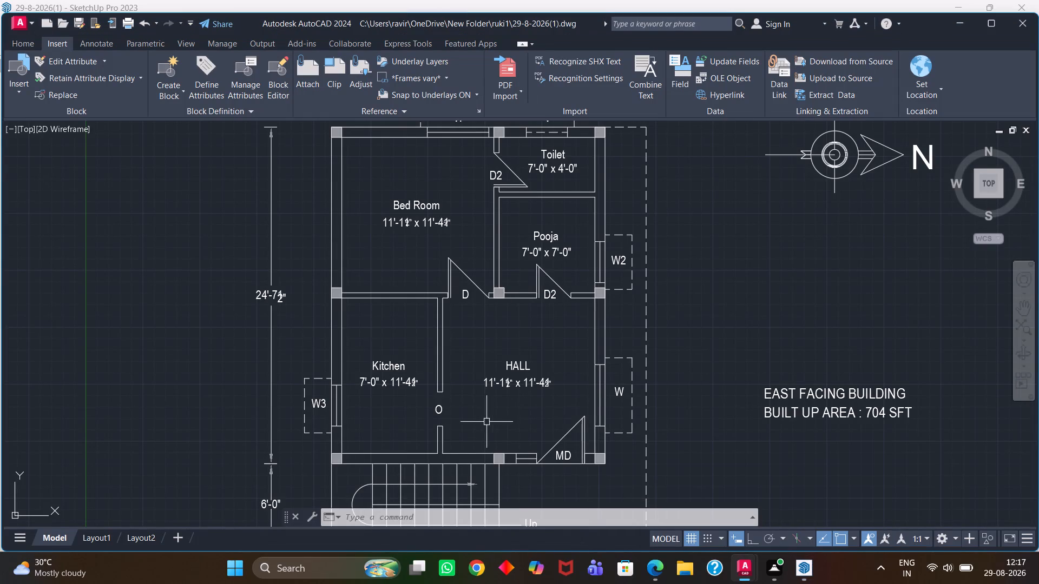
scroll(477, 421, "up", 1)
scroll(477, 421, "down", 1)
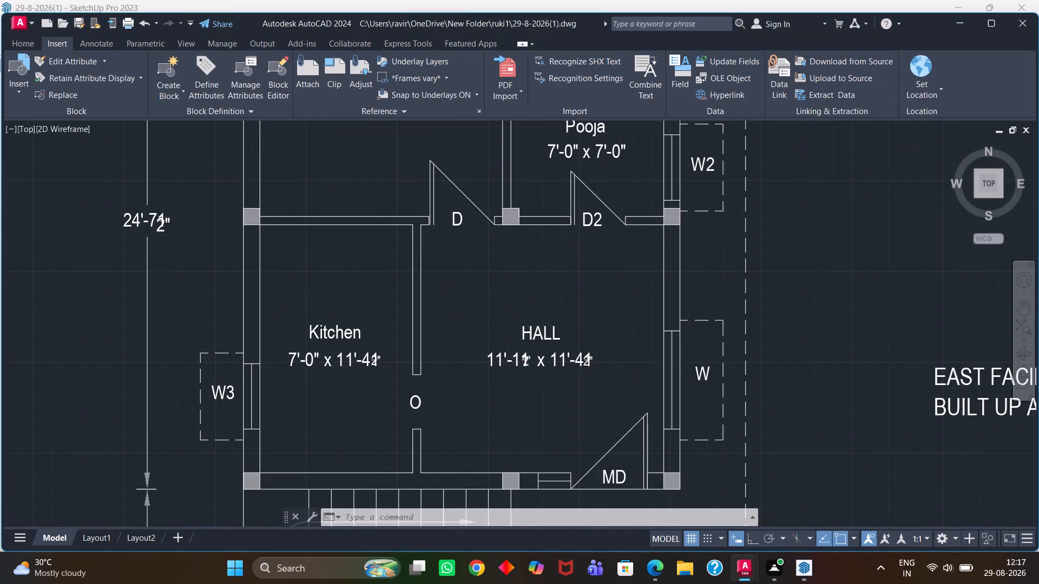
left_click(695, 510)
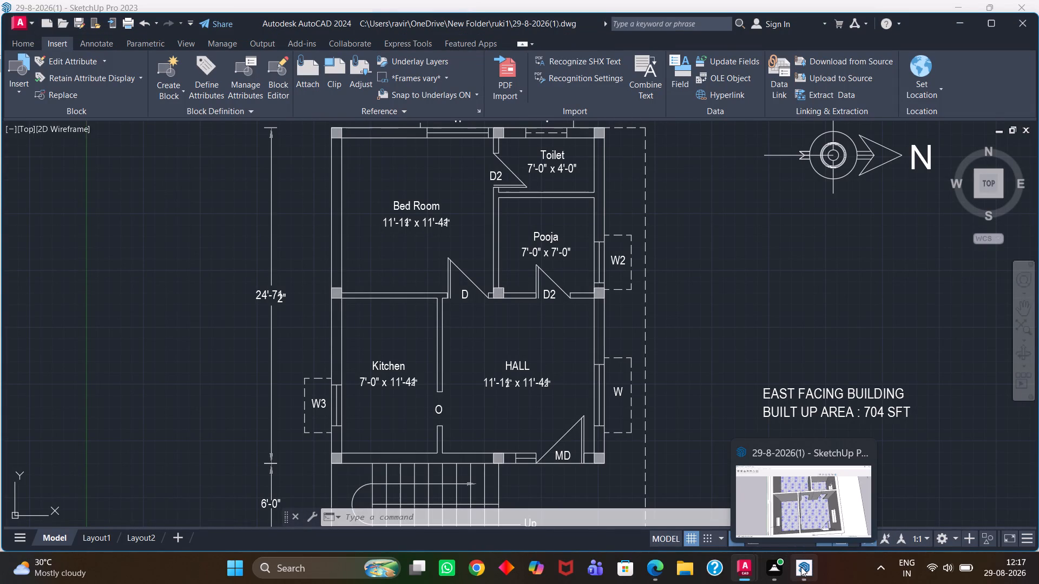
left_click(791, 502)
Place a guide on the kitchen floor 2' in from the outer wall with the window.
scroll(460, 463, "up", 7)
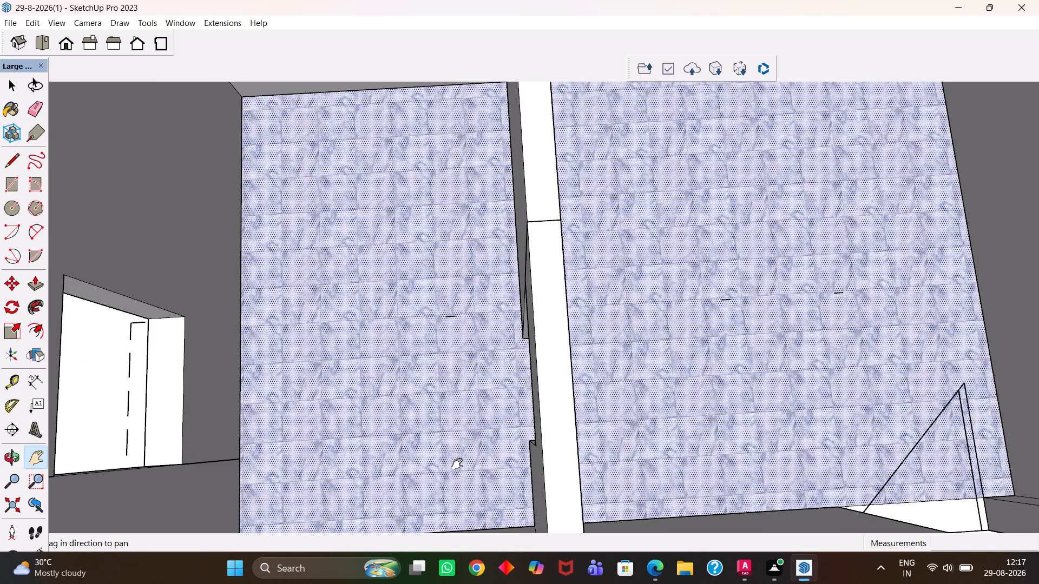
key("h")
left_click_drag(440, 453, 537, 375)
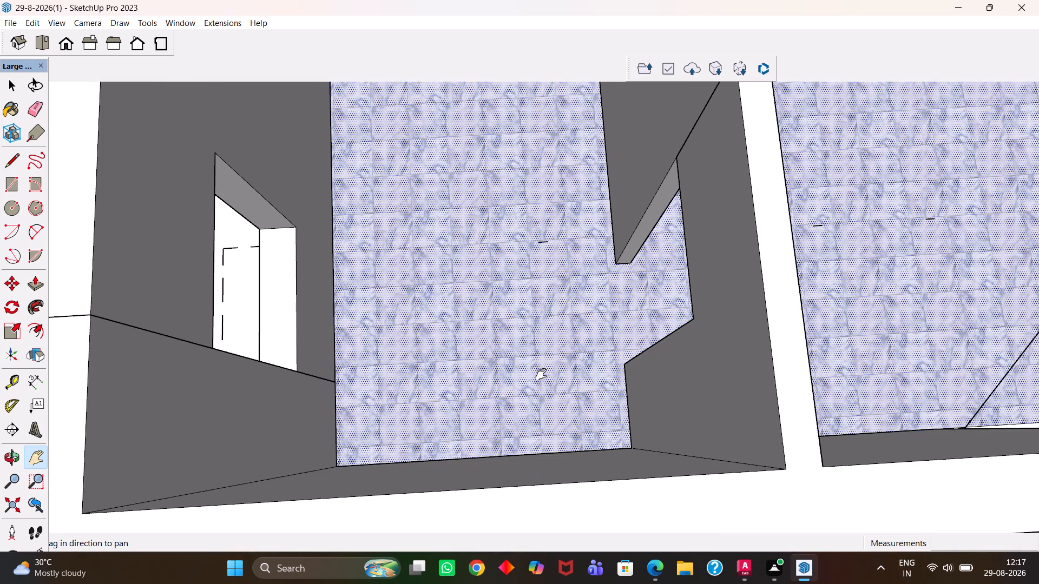
scroll(541, 374, "up", 2)
scroll(544, 376, "down", 3)
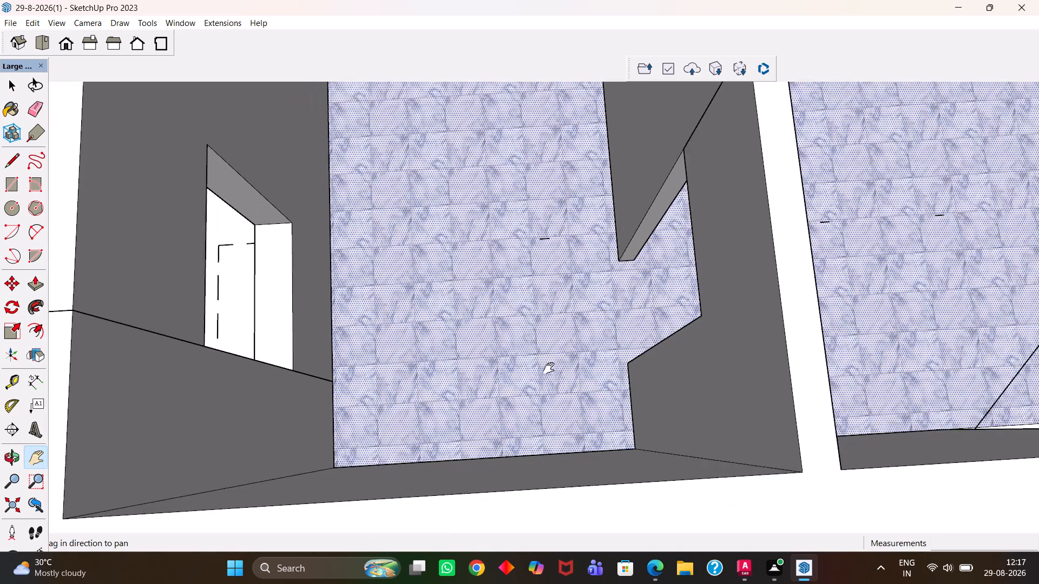
middle_click_drag(553, 362, 556, 393)
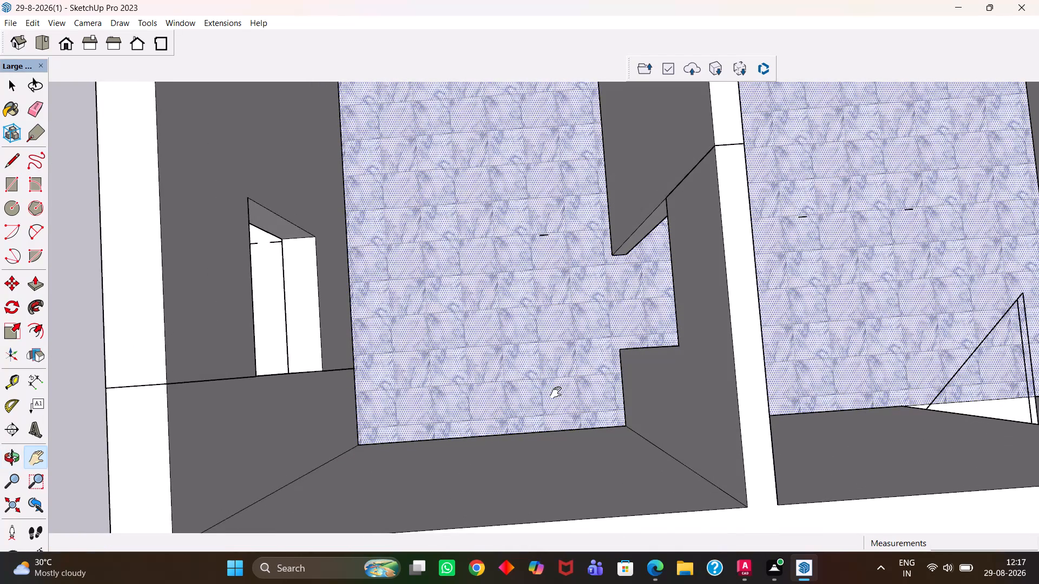
scroll(555, 393, "up", 1)
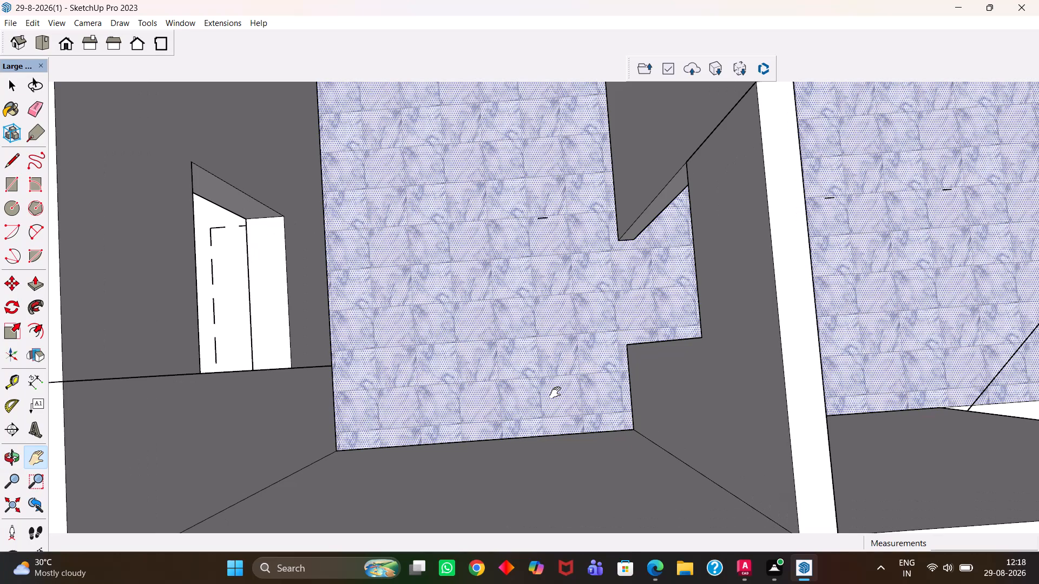
scroll(555, 393, "down", 2)
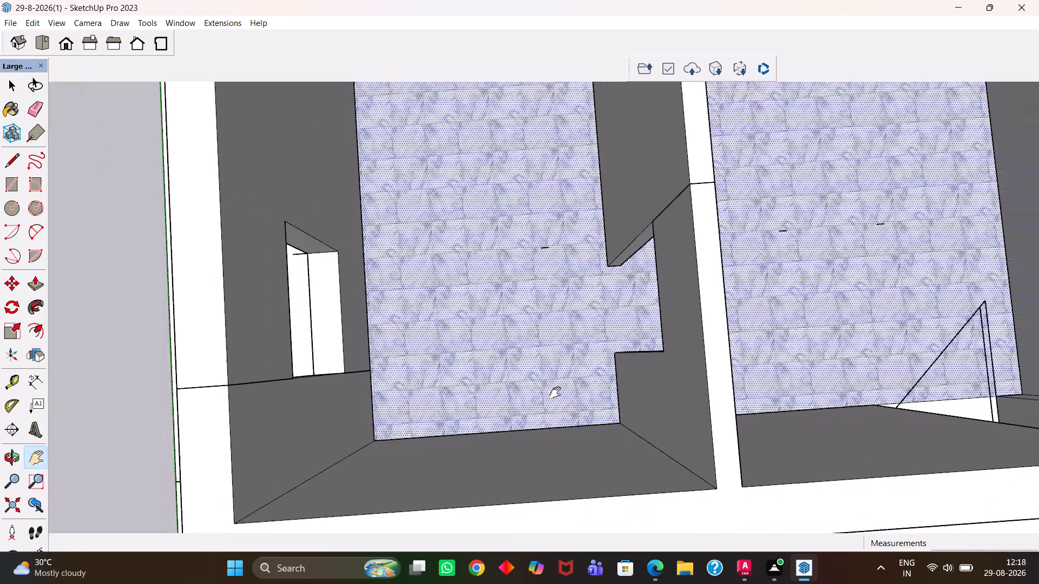
scroll(555, 393, "down", 3)
middle_click_drag(555, 393, 541, 386)
scroll(542, 387, "up", 1)
key("t")
scroll(435, 362, "up", 3)
left_click(386, 333)
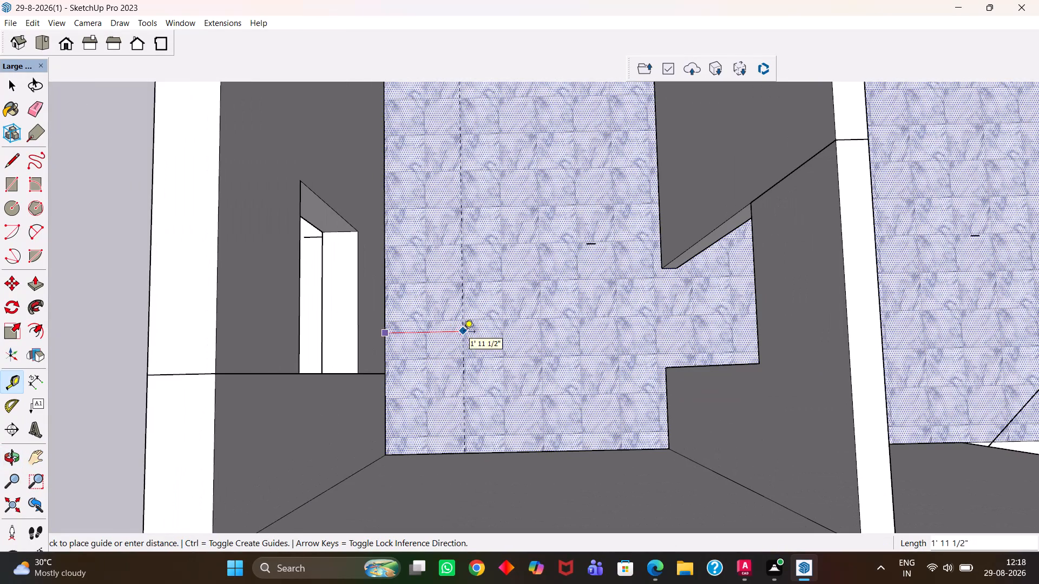
type("2'")
key("Return")
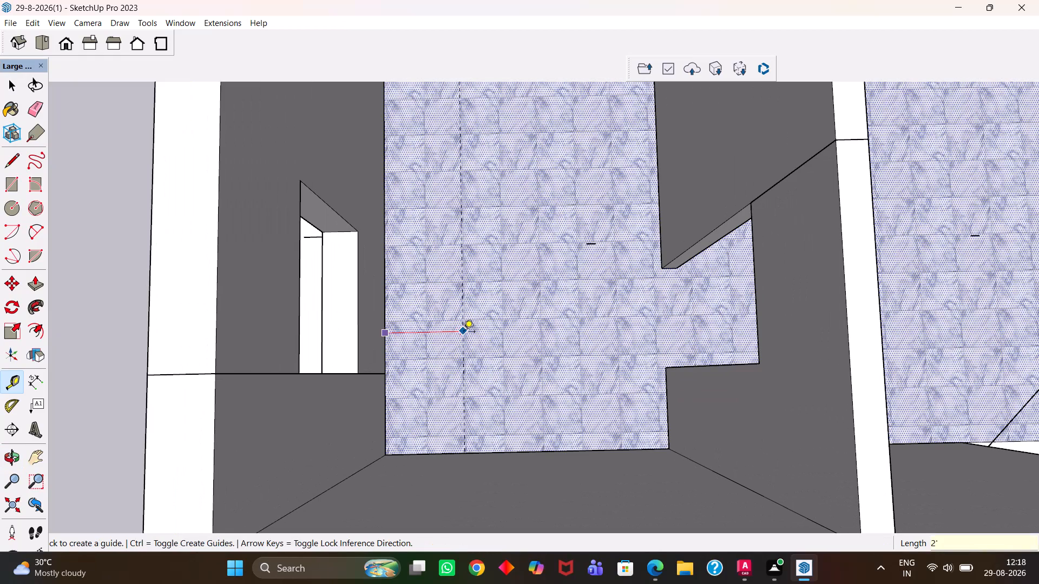
Draw a line about 11' 4 1/2" long over the guide, across the kitchen floor from the staircase-side wall to the bedroom-side wall.
key("l")
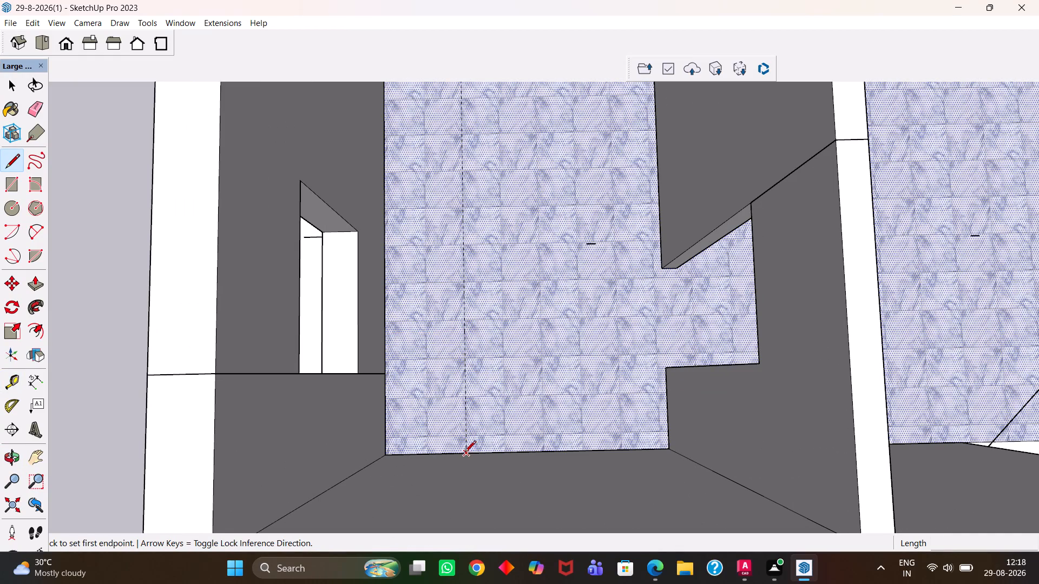
left_click_drag(464, 453, 464, 446)
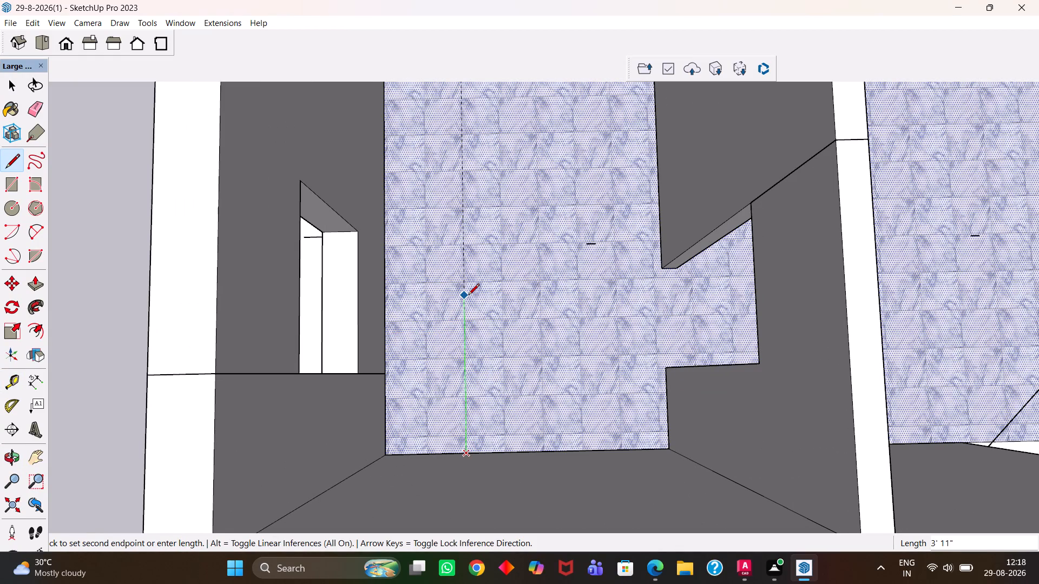
scroll(468, 296, "down", 4)
key("h")
left_click_drag(472, 242, 471, 350)
scroll(460, 235, "up", 3)
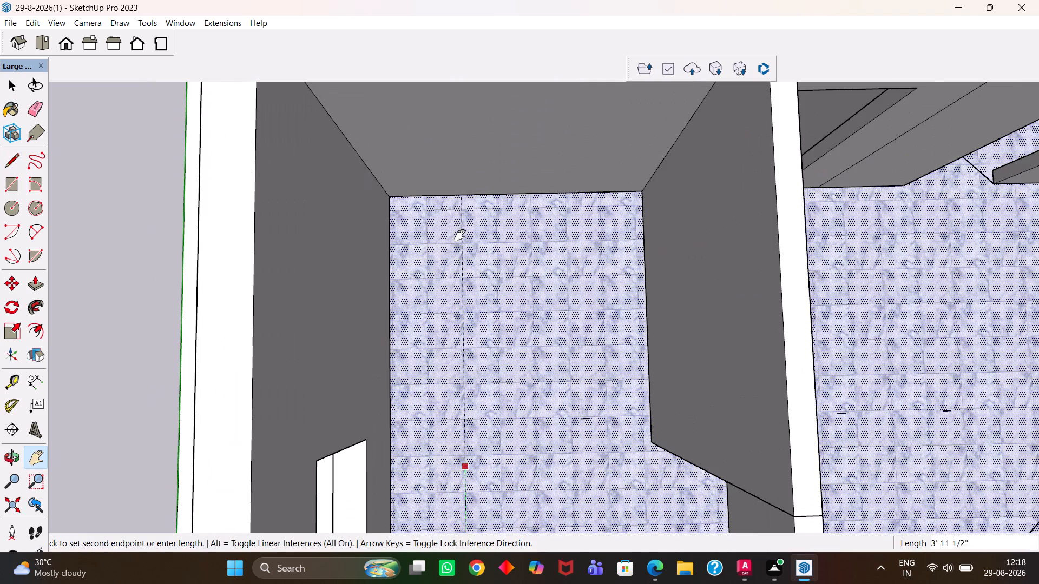
key("Escape")
left_click(465, 190)
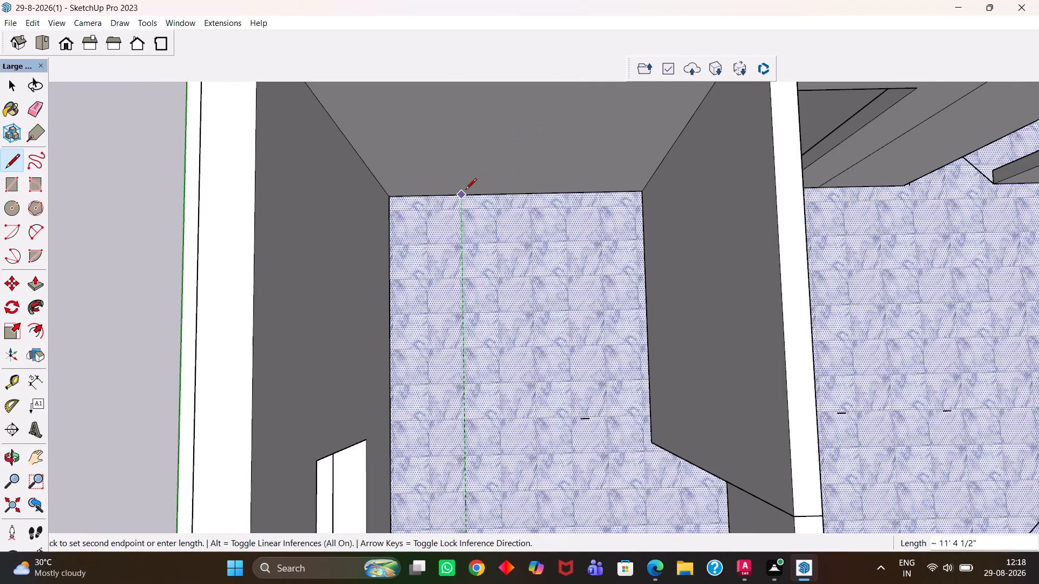
Place a second guide on the kitchen floor 2' in from the bedroom-side wall.
scroll(457, 197, "down", 4)
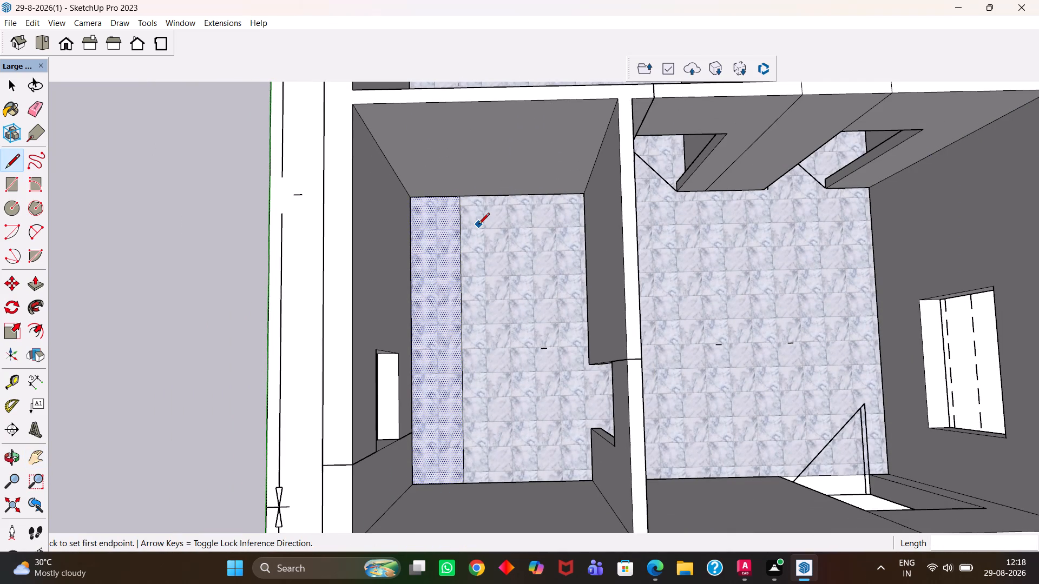
scroll(478, 225, "up", 3)
key("t")
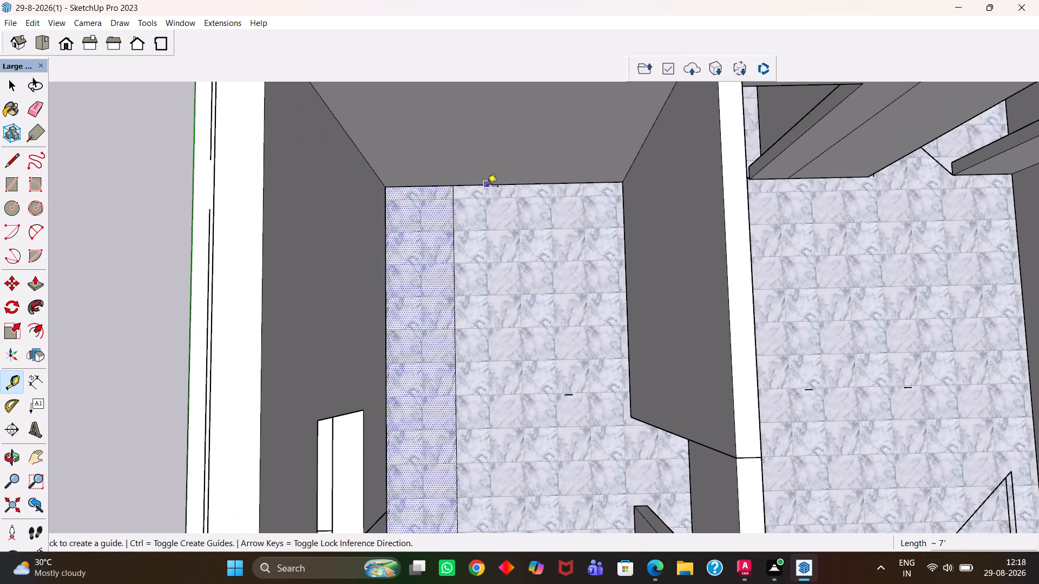
scroll(488, 187, "up", 3)
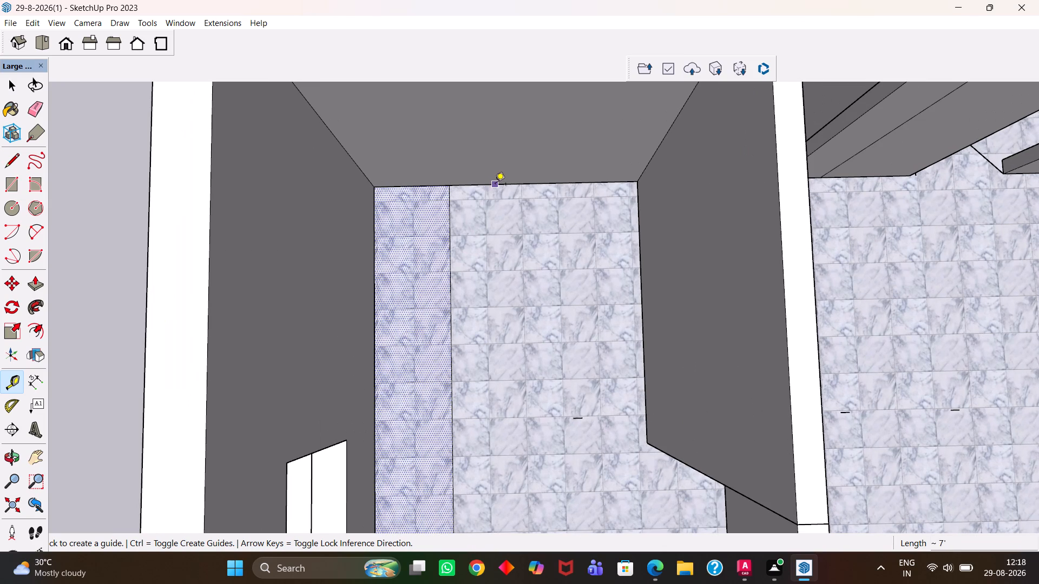
left_click(495, 185)
key("2")
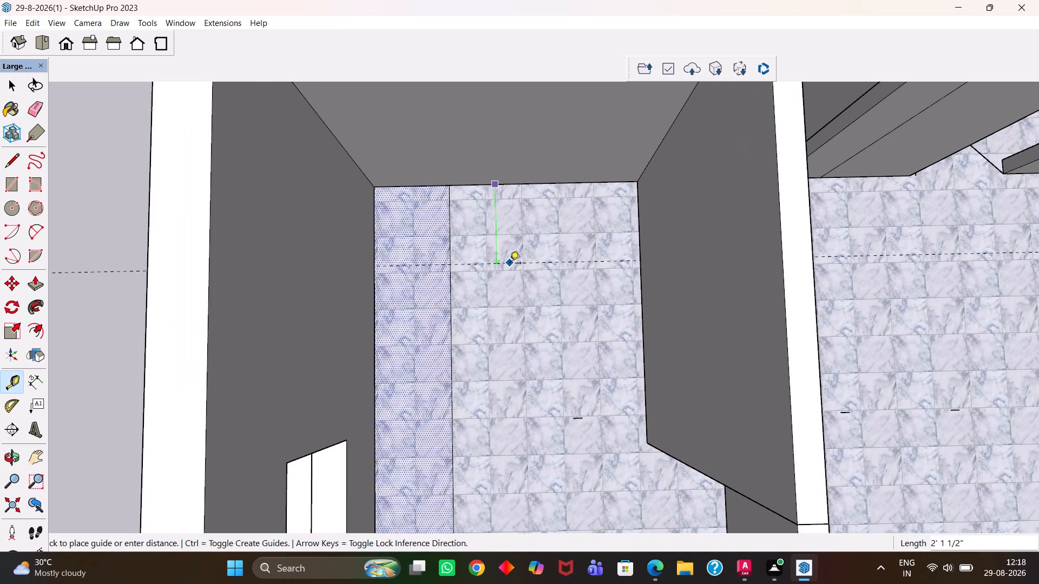
key("apostrophe")
key("Return")
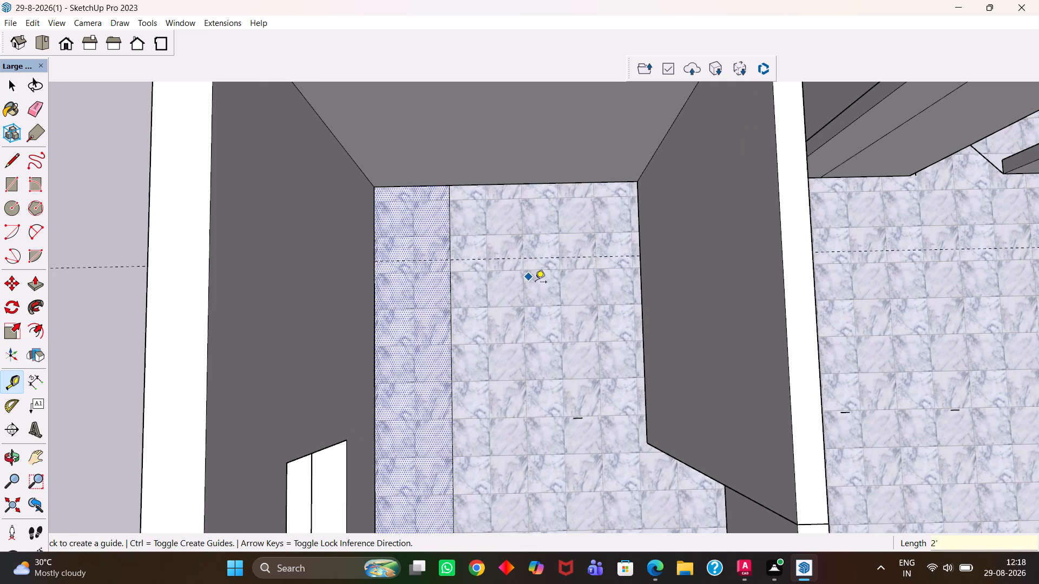
Draw a line about 5' long over the second guide, from the first floor line to the hall-side wall.
key("l")
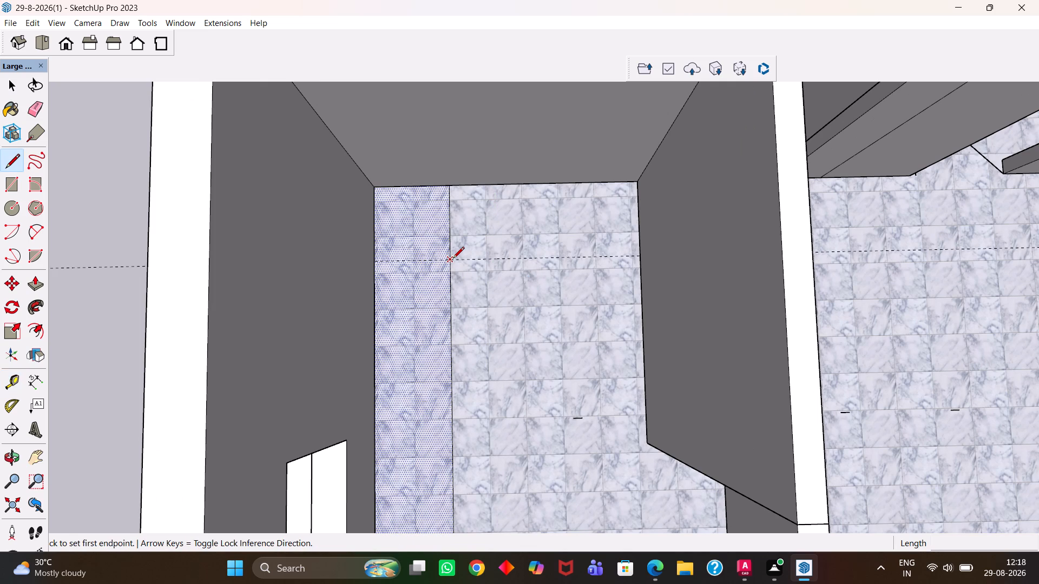
left_click(453, 259)
left_click(638, 256)
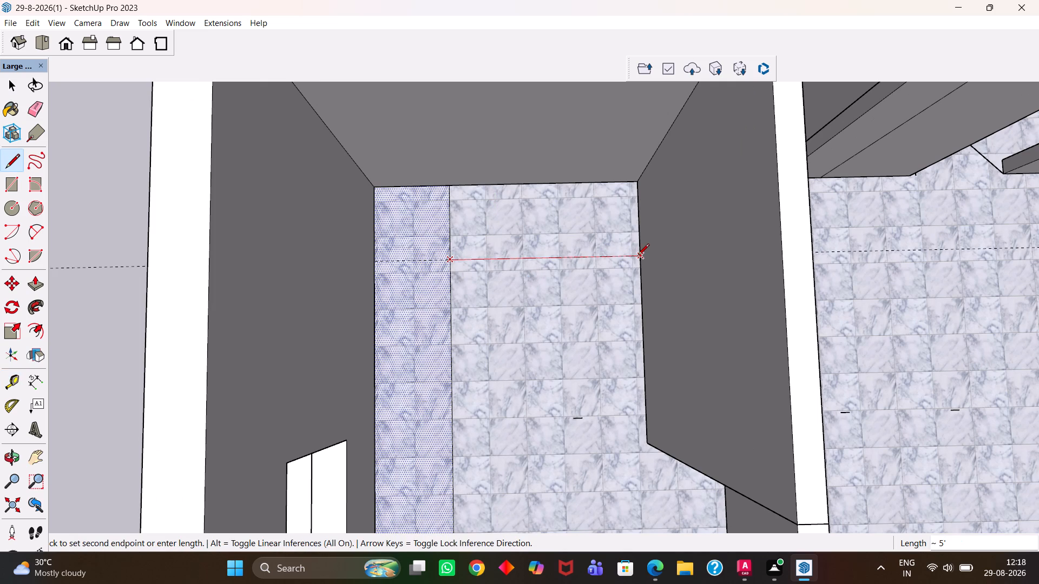
Erase the line segment dividing the two kitchen floor strips at their corner, along with the guides, leaving one L-shaped strip.
key("e")
left_click_drag(444, 236, 476, 239)
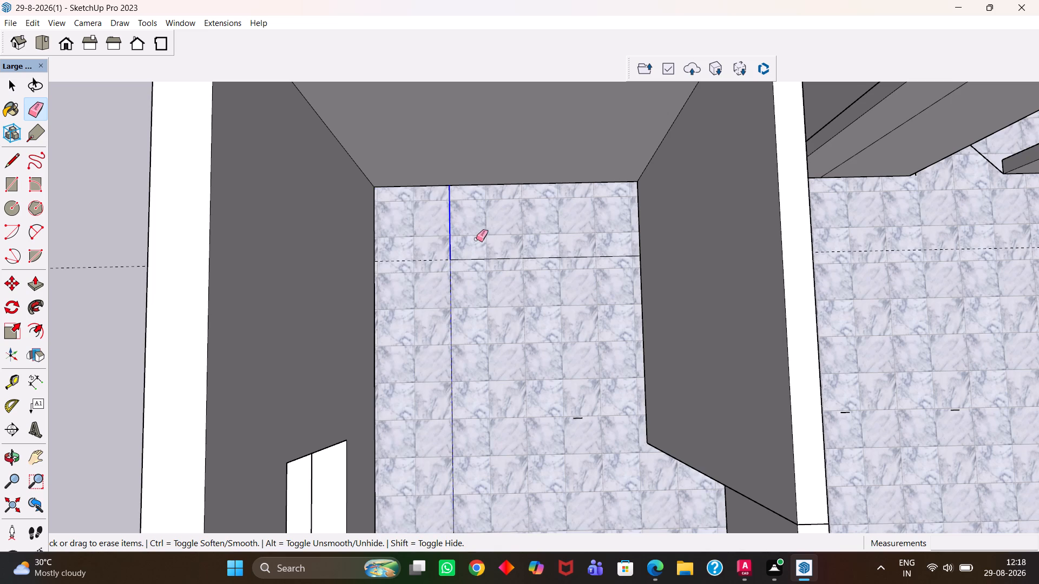
left_click_drag(476, 239, 413, 263)
scroll(413, 255, "down", 4)
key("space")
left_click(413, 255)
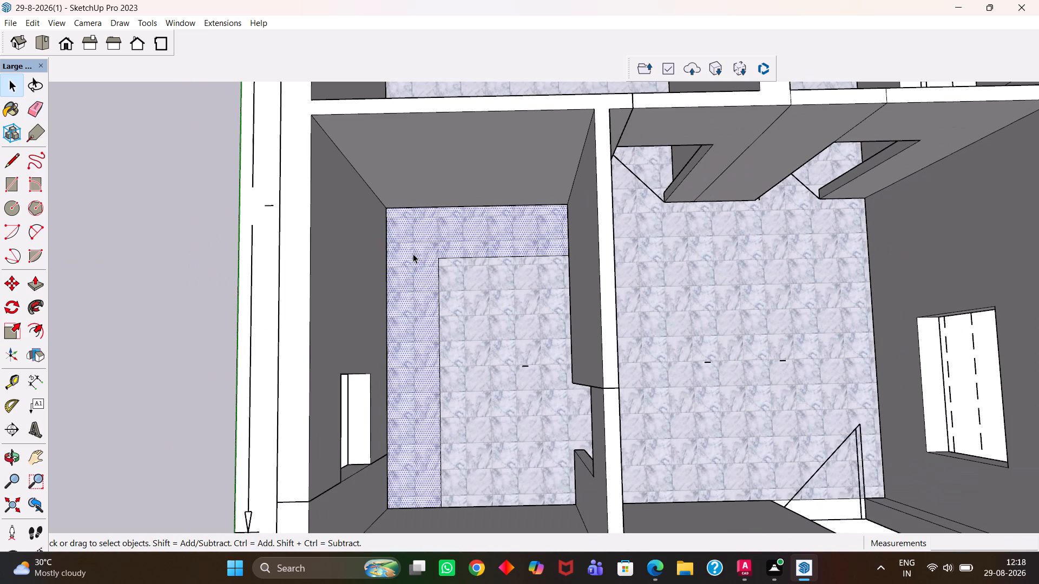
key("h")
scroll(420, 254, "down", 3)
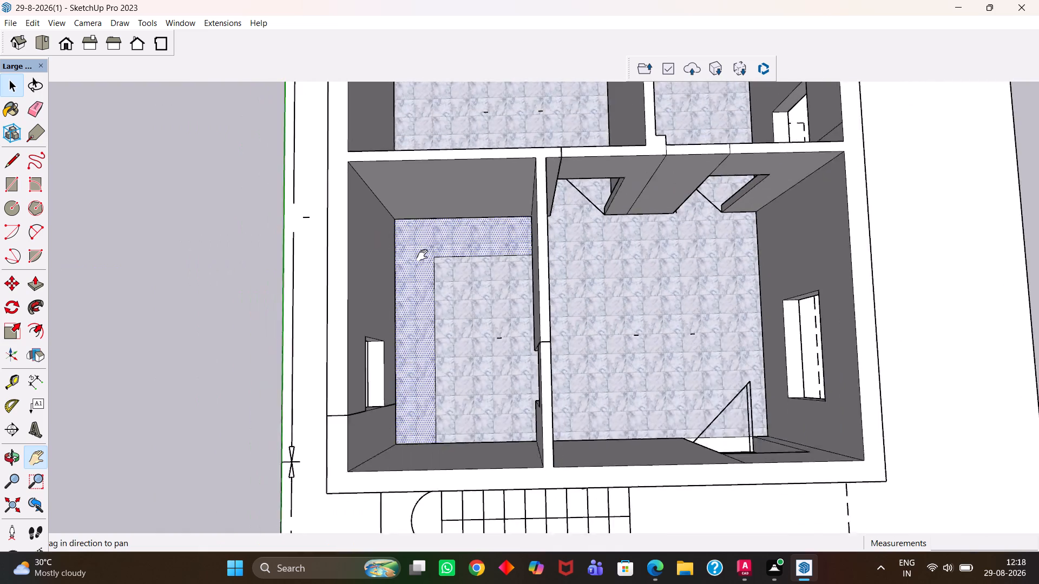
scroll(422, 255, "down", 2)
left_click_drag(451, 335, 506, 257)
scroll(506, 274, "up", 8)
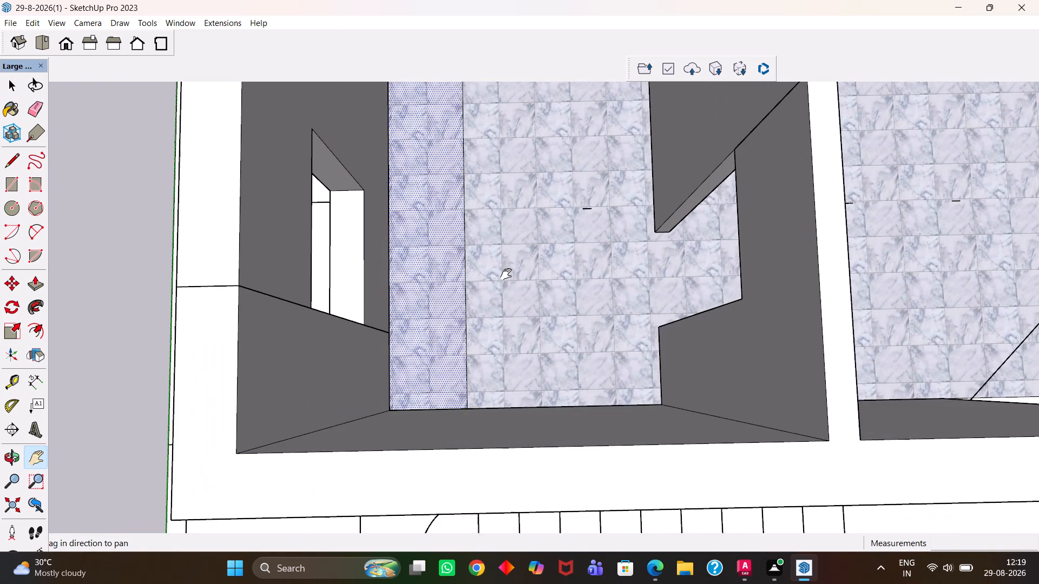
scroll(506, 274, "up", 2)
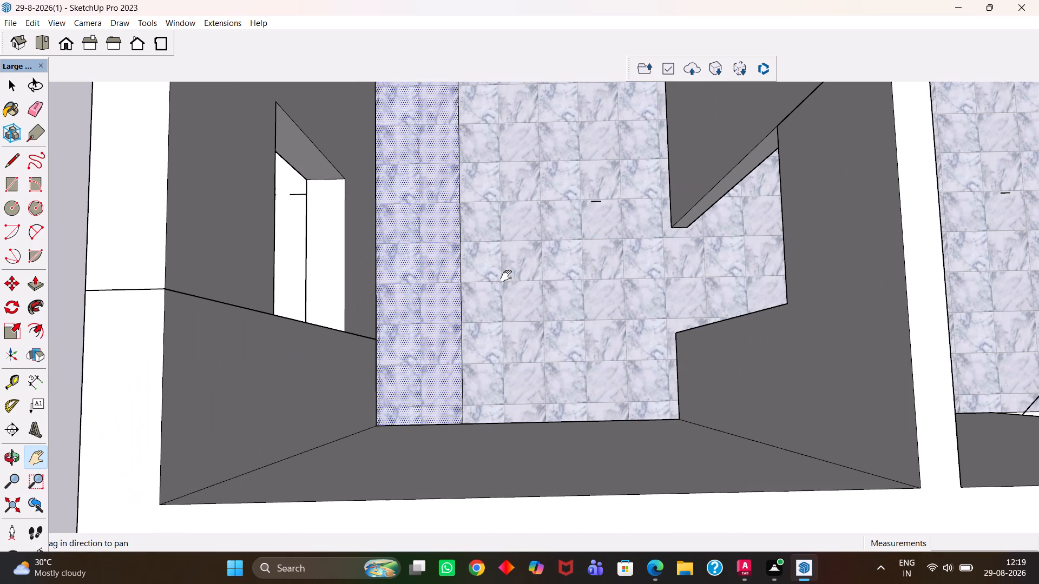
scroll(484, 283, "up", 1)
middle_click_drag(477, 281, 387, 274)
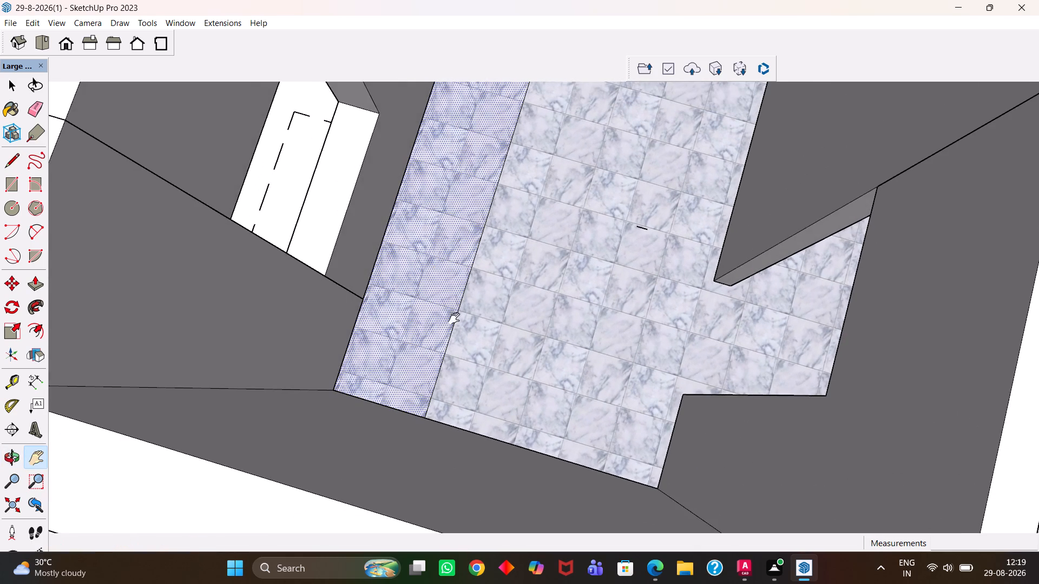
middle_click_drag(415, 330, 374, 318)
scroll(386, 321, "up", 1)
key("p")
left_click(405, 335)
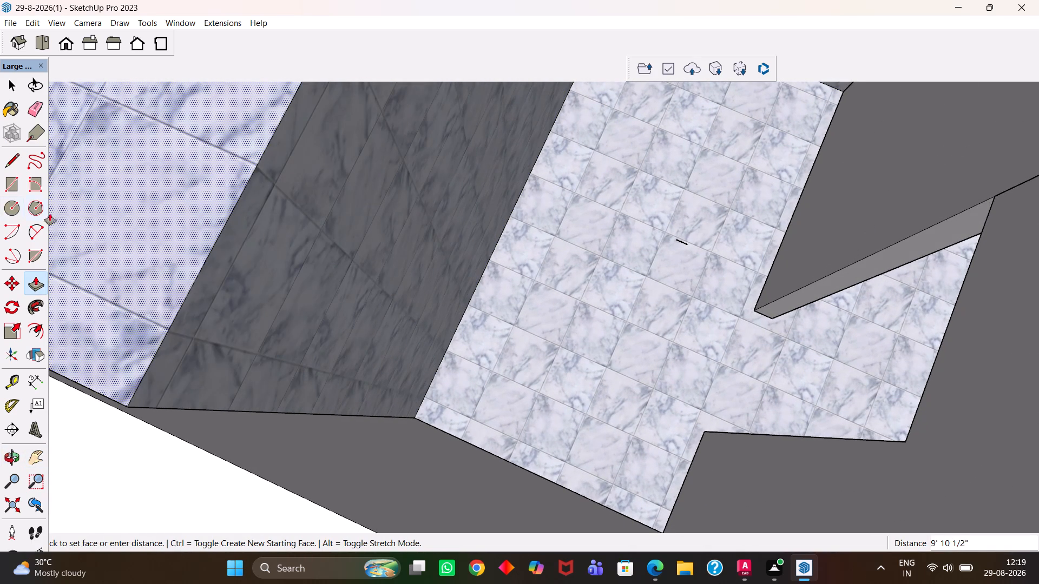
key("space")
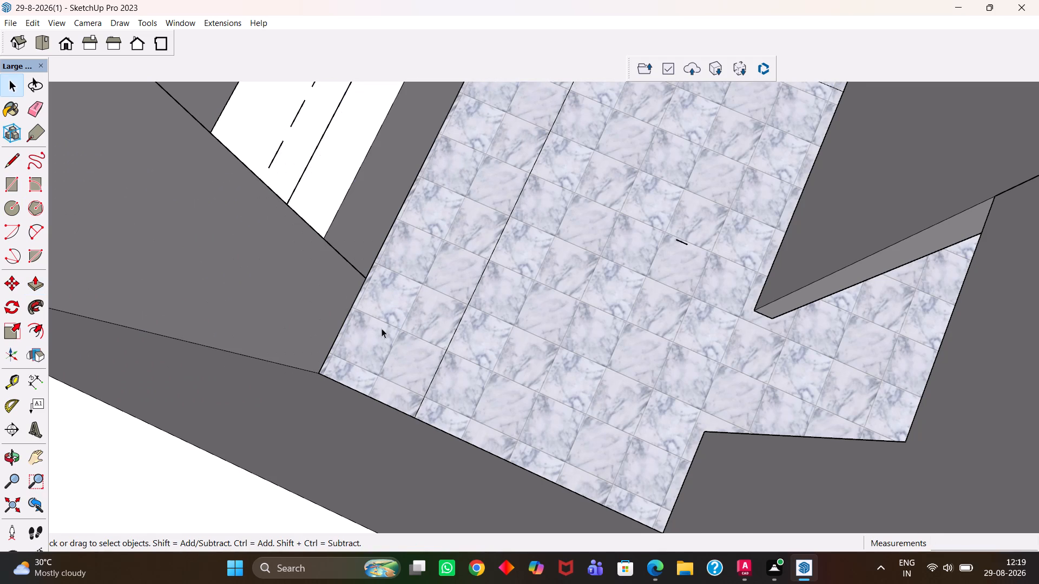
Paint the L-shaped strip on the kitchen floor with white Color M00 from the Colors material collection.
scroll(394, 324, "up", 3)
scroll(394, 317, "down", 5)
key("b")
scroll(394, 317, "down", 4)
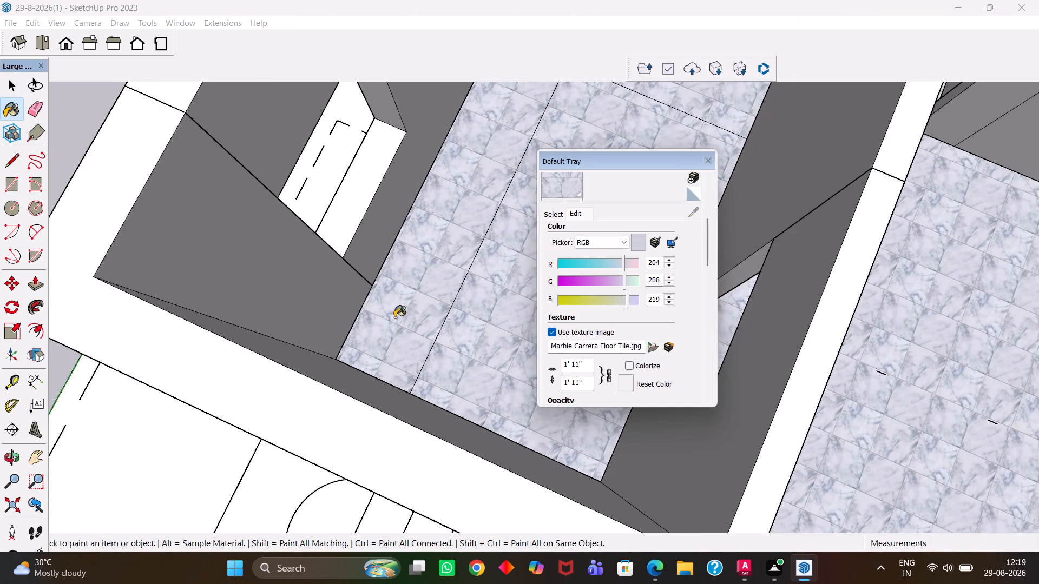
scroll(396, 316, "down", 1)
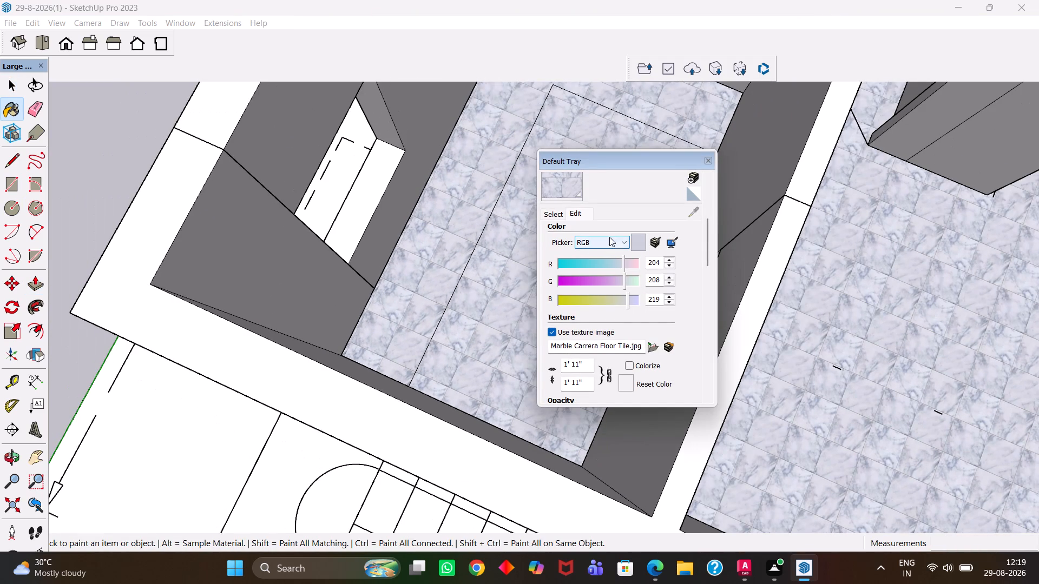
scroll(600, 347, "down", 3)
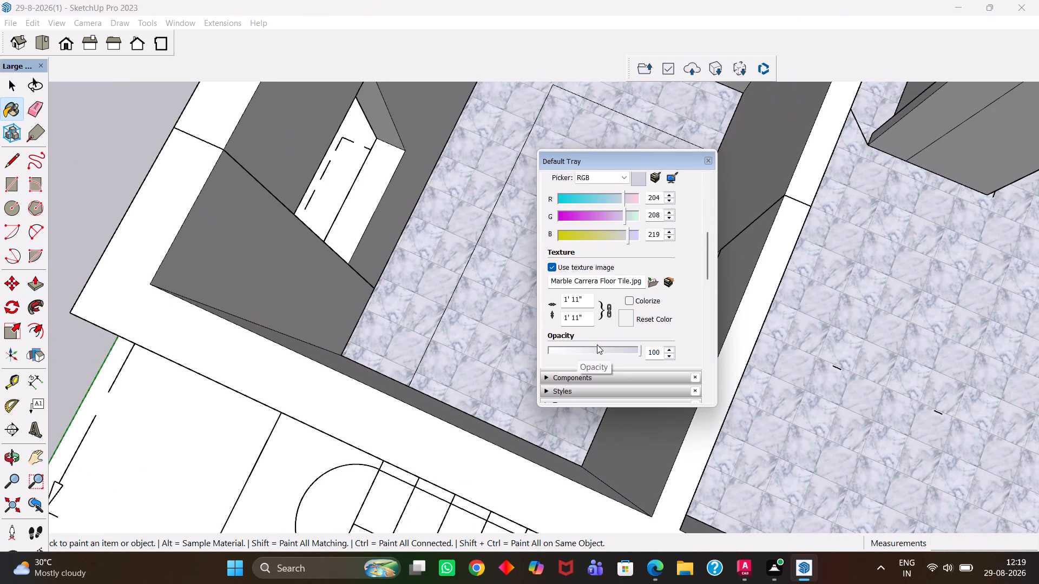
scroll(597, 336, "up", 2)
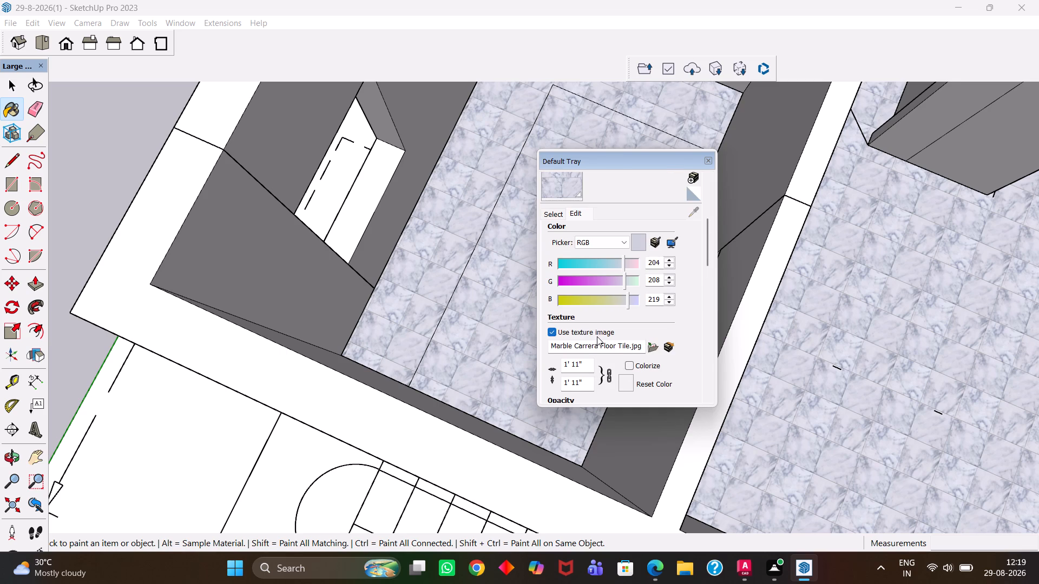
scroll(597, 336, "up", 1)
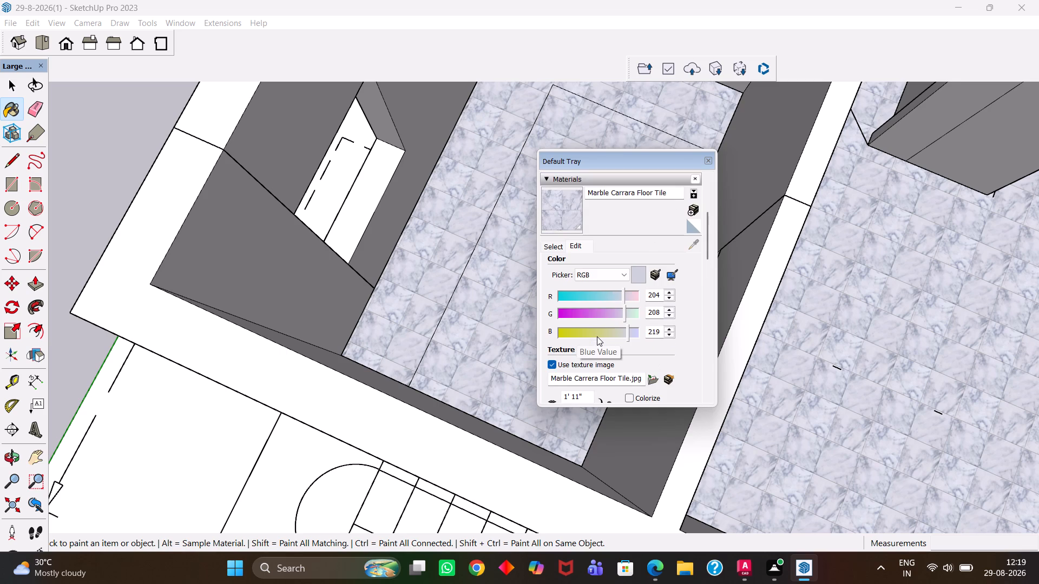
scroll(597, 336, "up", 1)
left_click(557, 246)
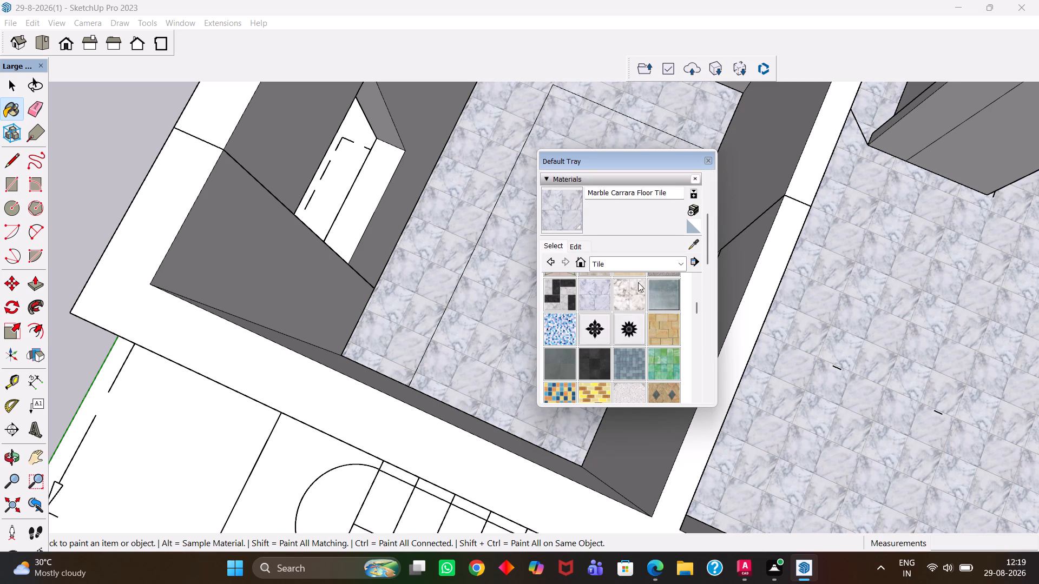
left_click(628, 268)
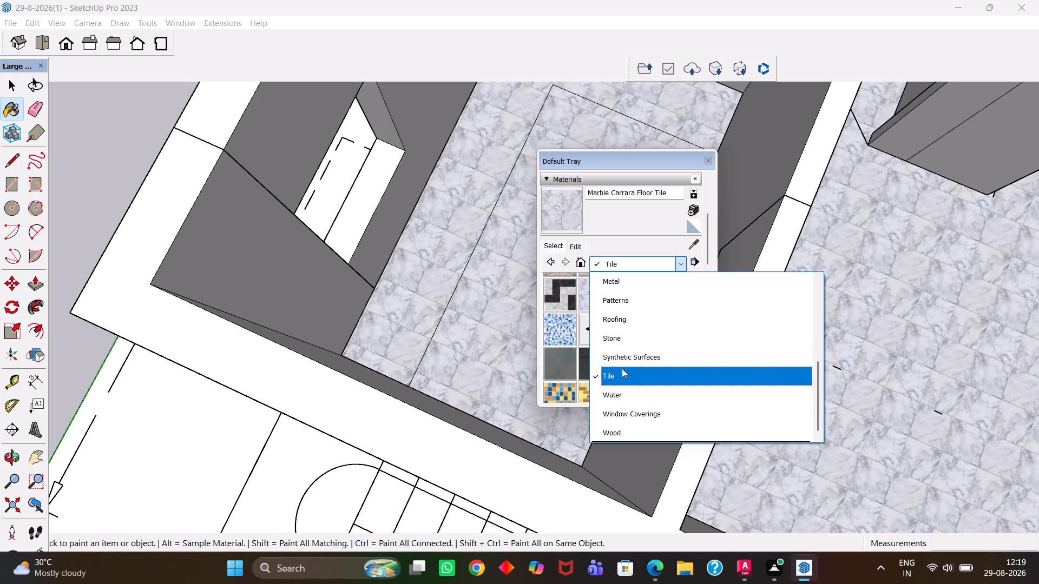
scroll(626, 359, "up", 3)
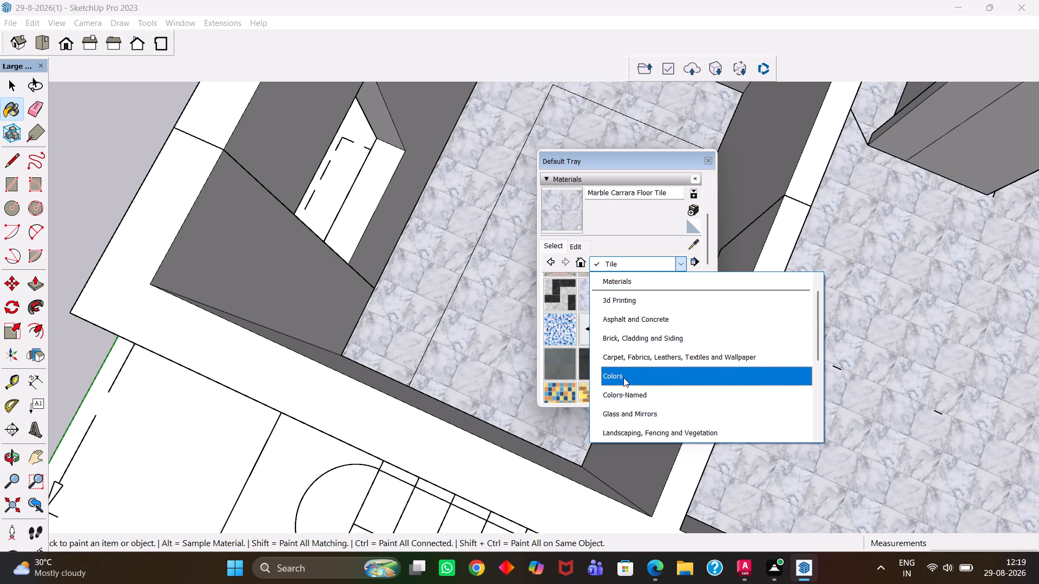
left_click(624, 372)
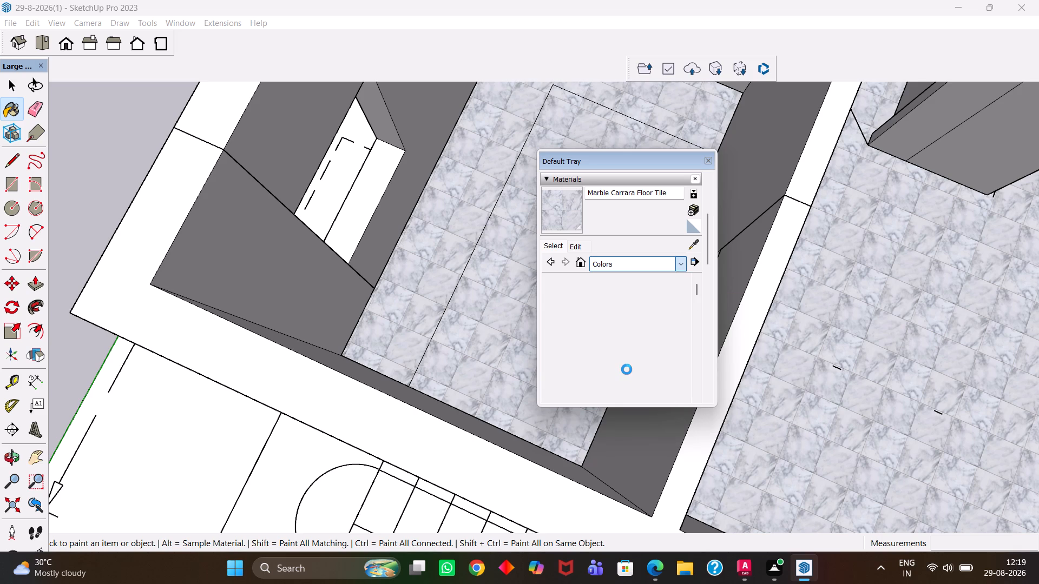
scroll(572, 355, "down", 2)
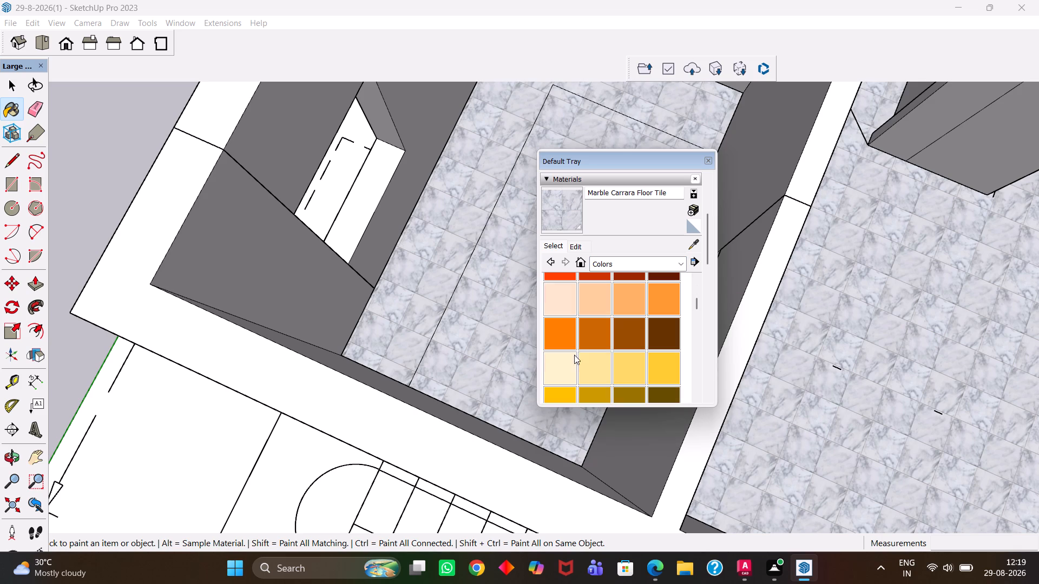
scroll(584, 346, "down", 4)
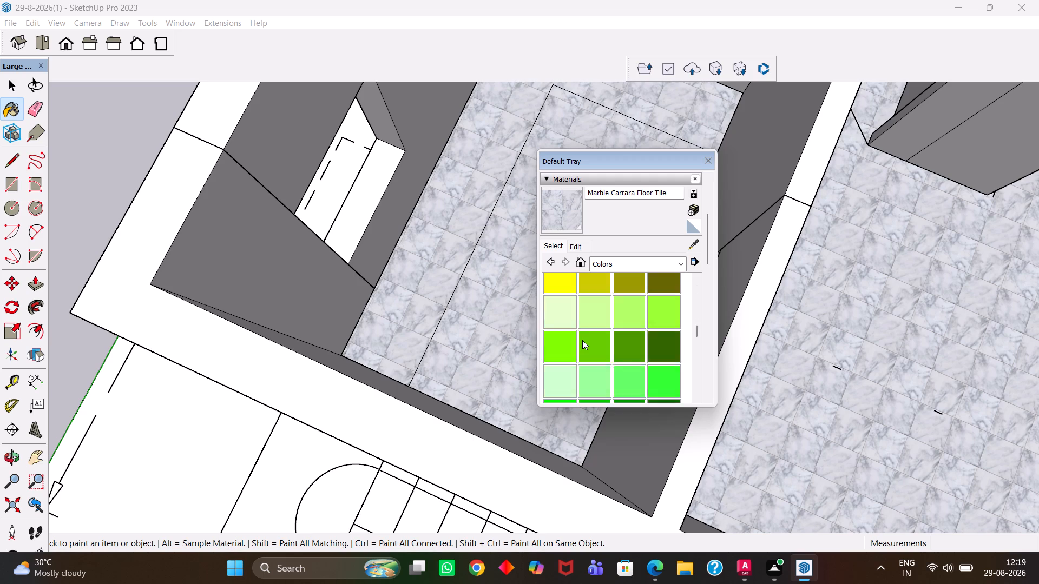
scroll(582, 340, "down", 7)
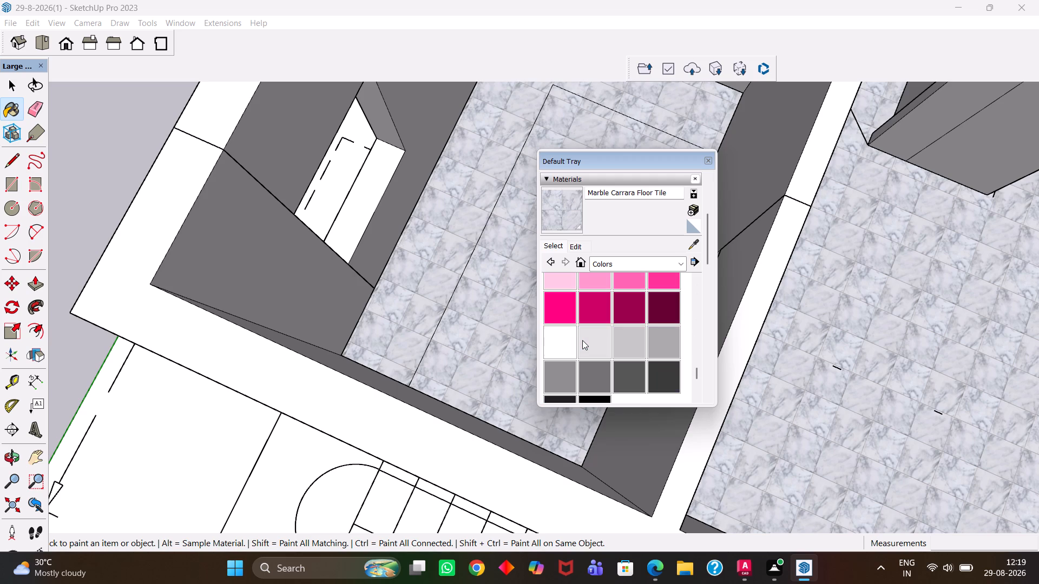
scroll(582, 340, "up", 1)
left_click(567, 336)
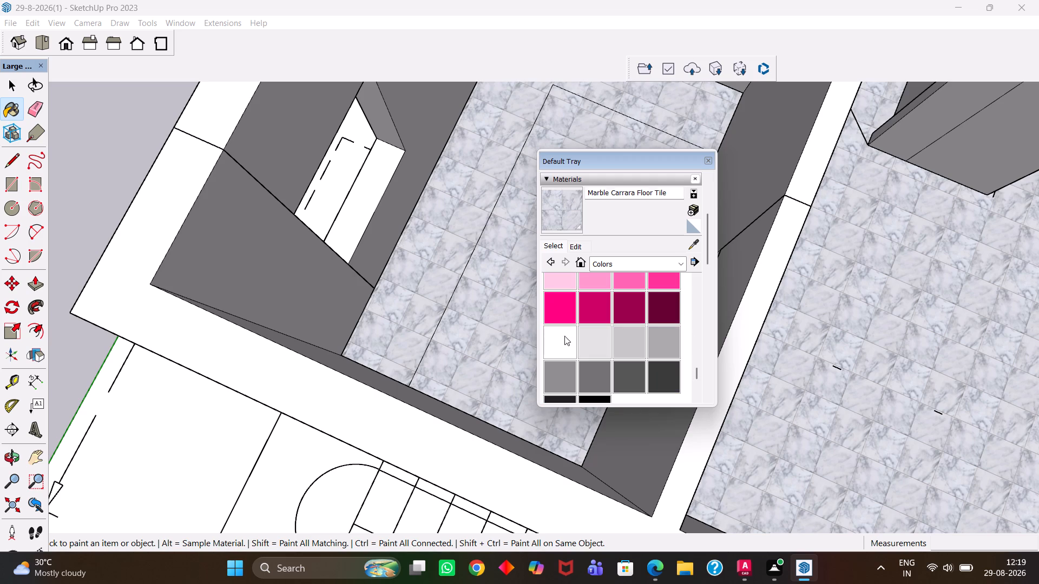
left_click(409, 310)
left_click(553, 343)
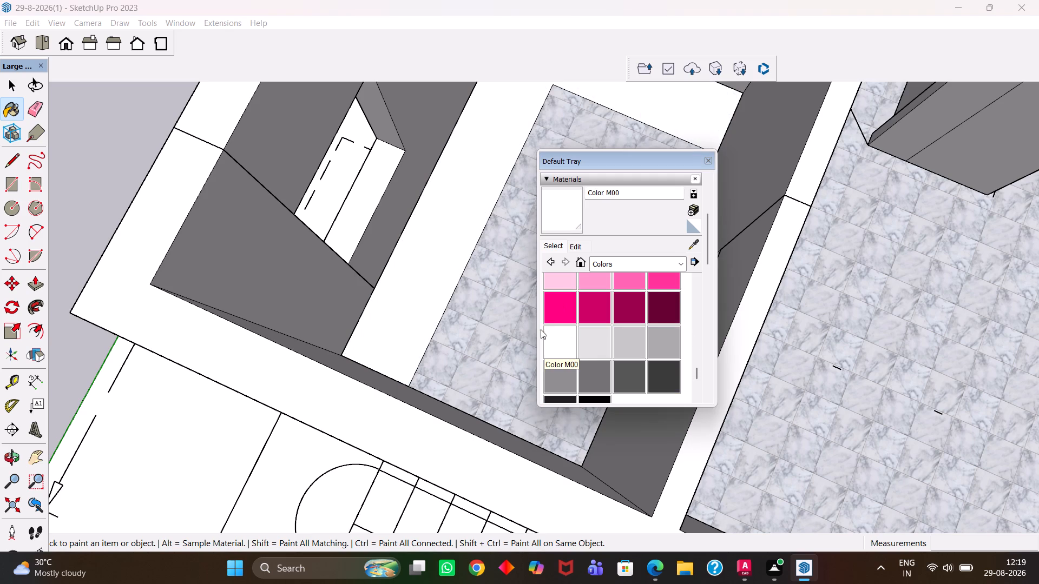
left_click(709, 163)
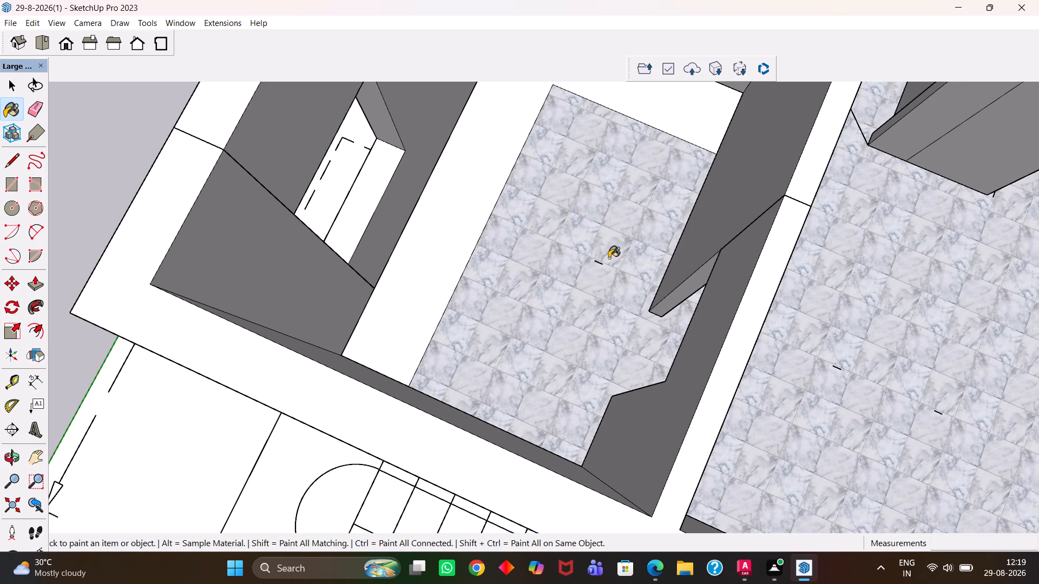
Push/Pull the white L-shaped kitchen strip up 2' 9" to form the counter base.
key("h")
scroll(608, 260, "down", 5)
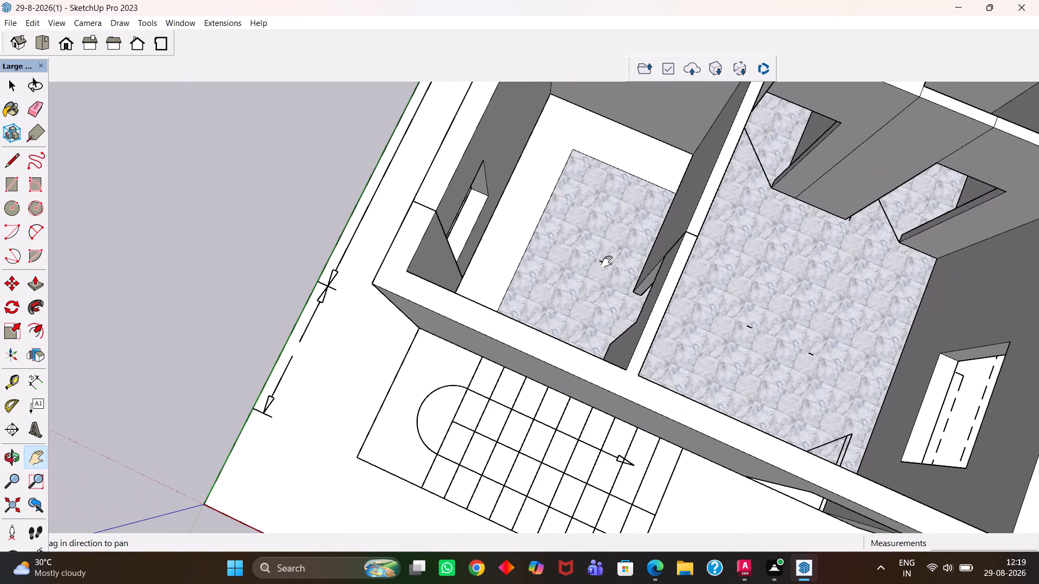
scroll(562, 255, "up", 3)
left_click_drag(565, 259, 567, 364)
middle_click_drag(544, 367, 524, 364)
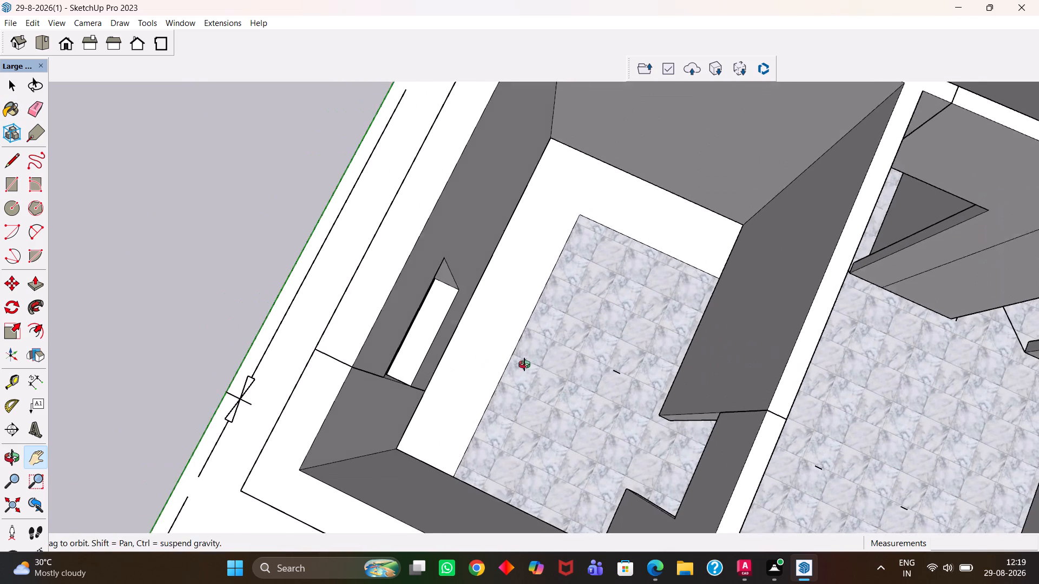
middle_click_drag(524, 364, 509, 351)
scroll(510, 351, "up", 2)
key("space")
left_click(471, 360)
double_click(472, 359)
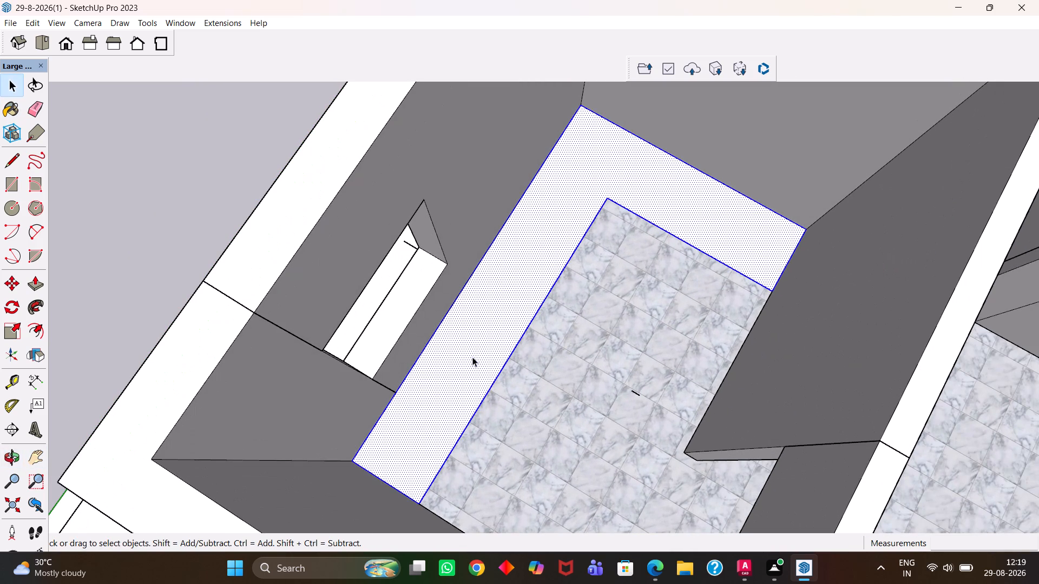
right_click(473, 355)
left_click(466, 359)
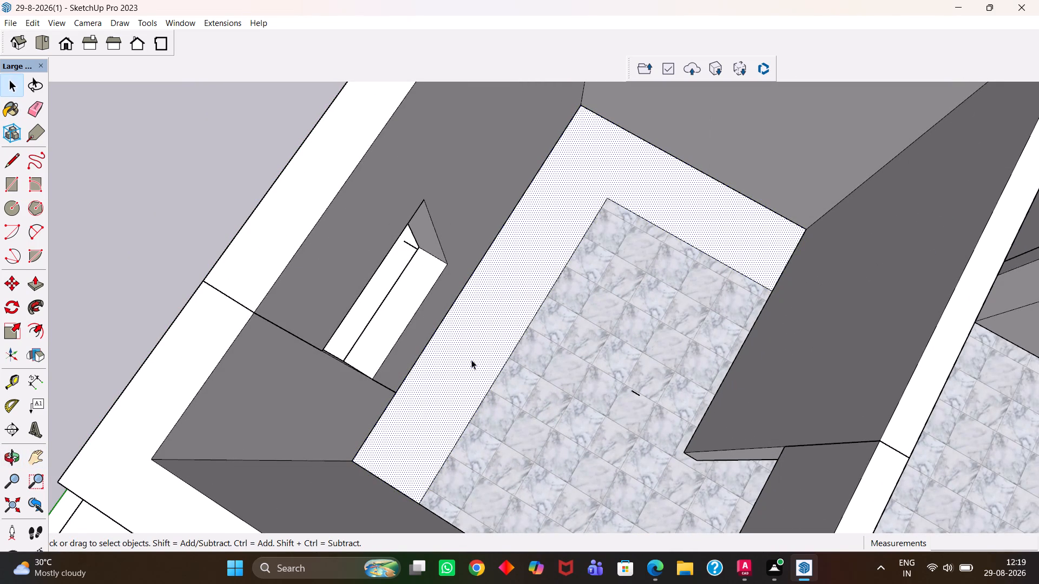
key("p")
left_click(473, 360)
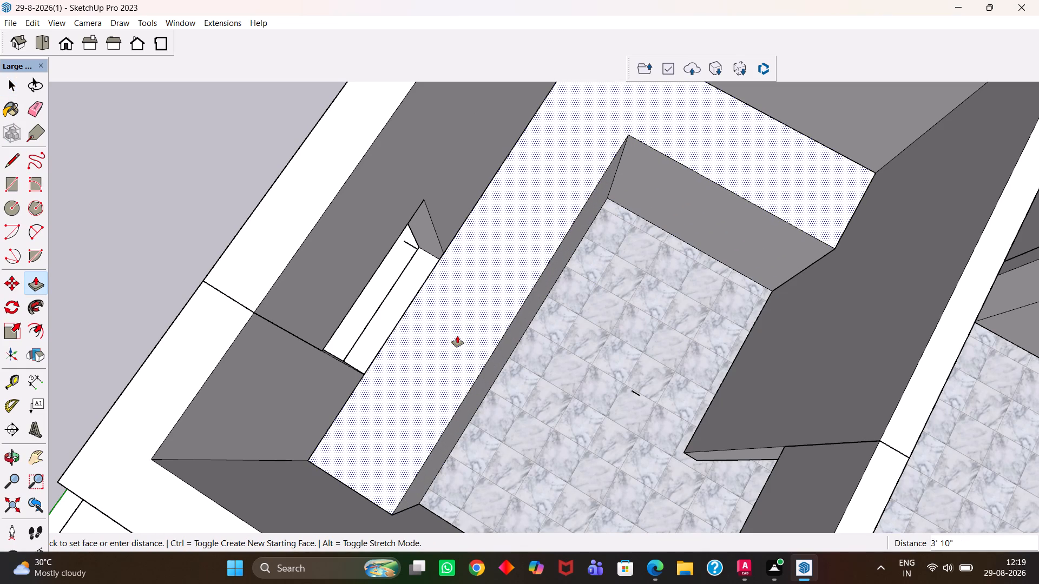
type("2'9\"")
key("Return")
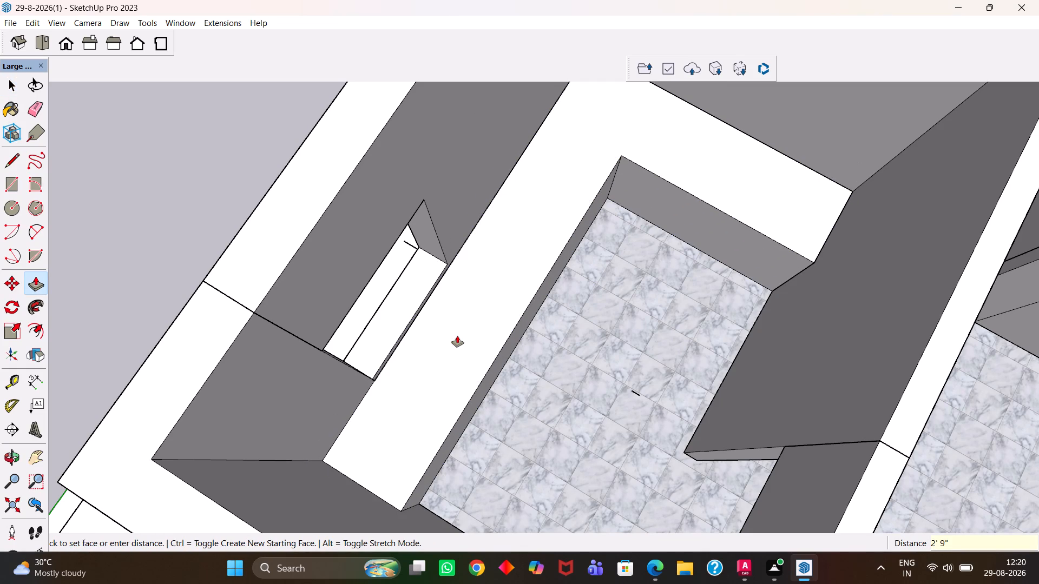
Push/Pull the counter's top face up 1" as a new starting face to form the countertop slab.
key("h")
scroll(458, 337, "up", 5)
middle_click_drag(465, 342, 341, 241)
scroll(331, 231, "up", 1)
middle_click_drag(502, 309, 579, 249)
middle_click_drag(594, 261, 538, 361)
left_click_drag(696, 243, 504, 463)
left_click_drag(744, 219, 386, 476)
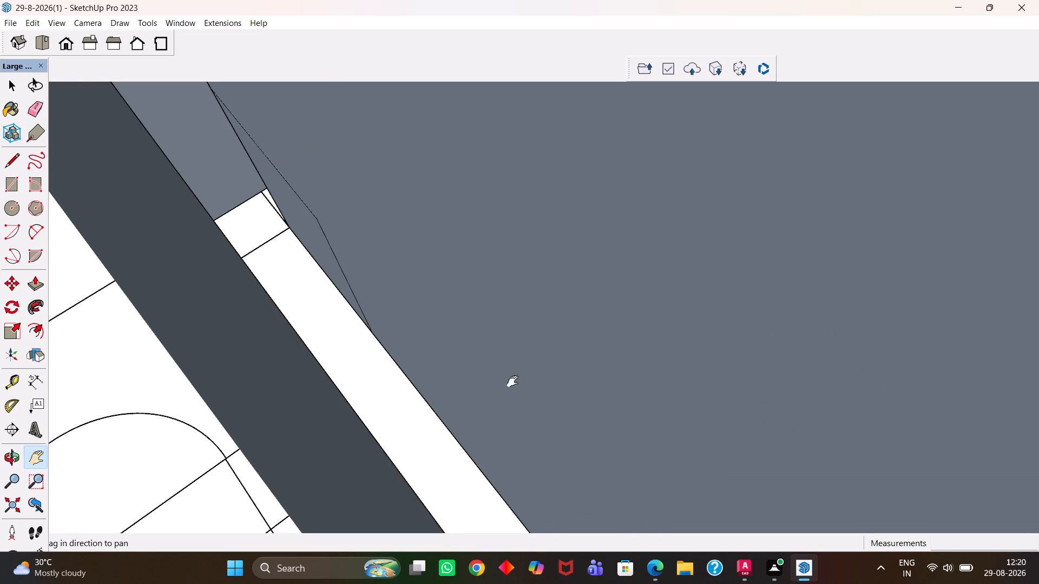
left_click_drag(615, 282, 325, 563)
middle_click_drag(482, 318, 433, 353)
scroll(451, 264, "up", 1)
left_click_drag(449, 267, 410, 416)
middle_click_drag(432, 422, 413, 375)
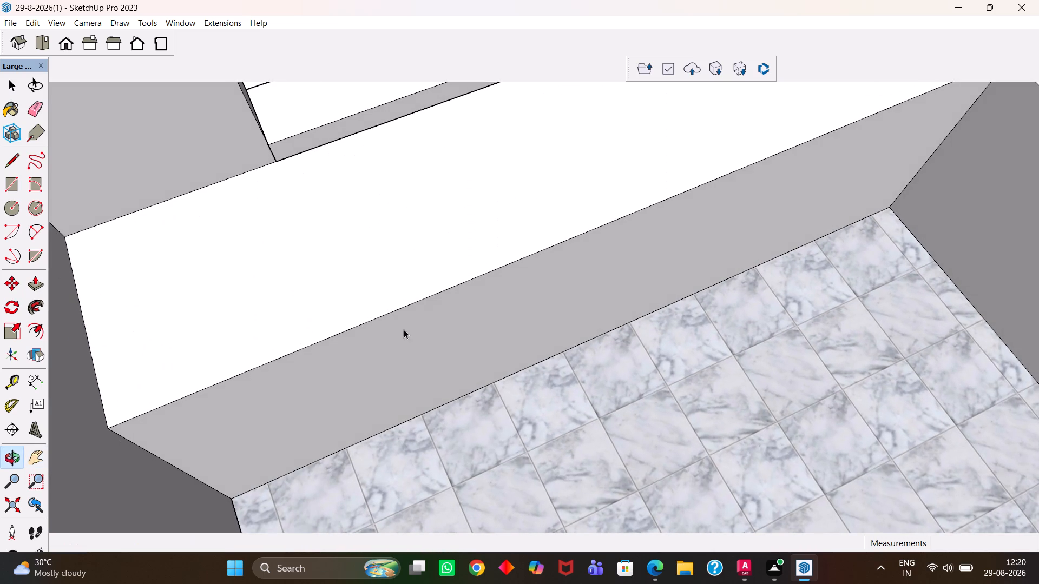
key("space")
left_click(327, 269)
key("p")
left_click(327, 269)
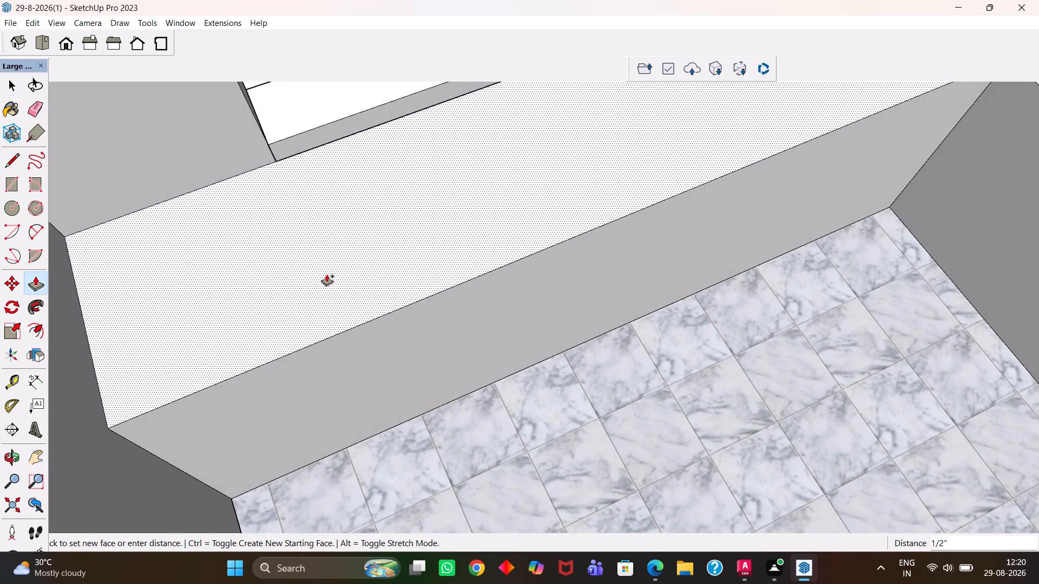
type("1\"")
key("Return")
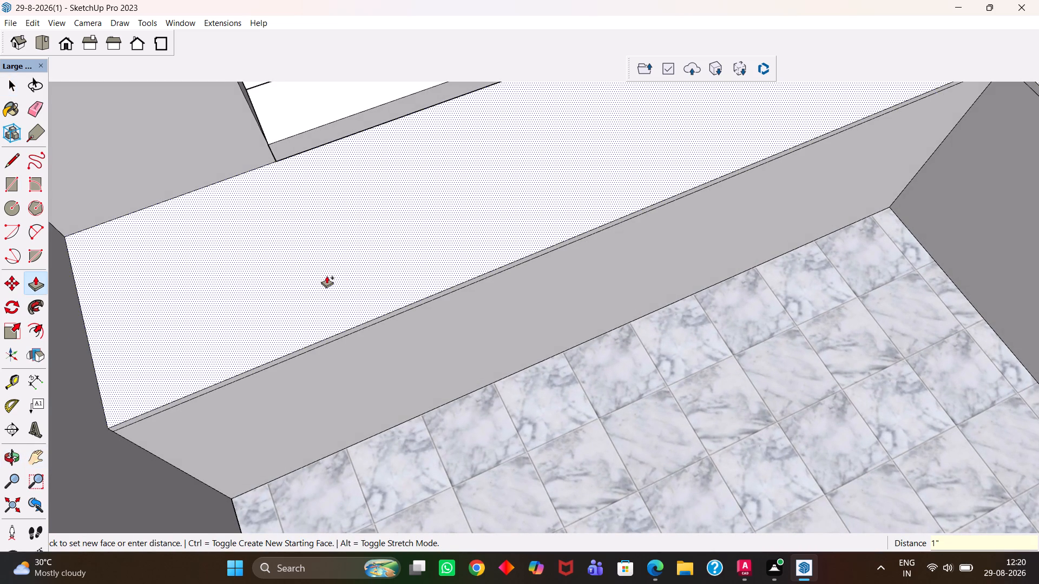
Copy the bottom edge of the counter front on the window-side leg 4" upward.
key("h")
scroll(363, 373, "up", 3)
left_click_drag(371, 391, 457, 301)
scroll(336, 437, "up", 4)
left_click_drag(288, 423, 437, 355)
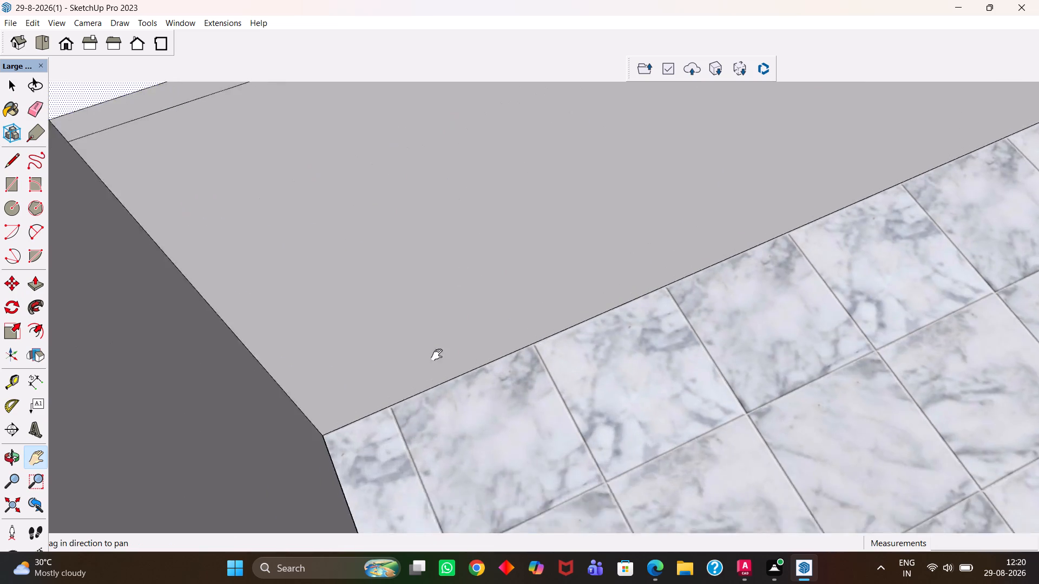
left_click_drag(437, 355, 440, 351)
scroll(411, 426, "up", 5)
middle_click_drag(417, 459, 370, 396)
scroll(383, 432, "up", 1)
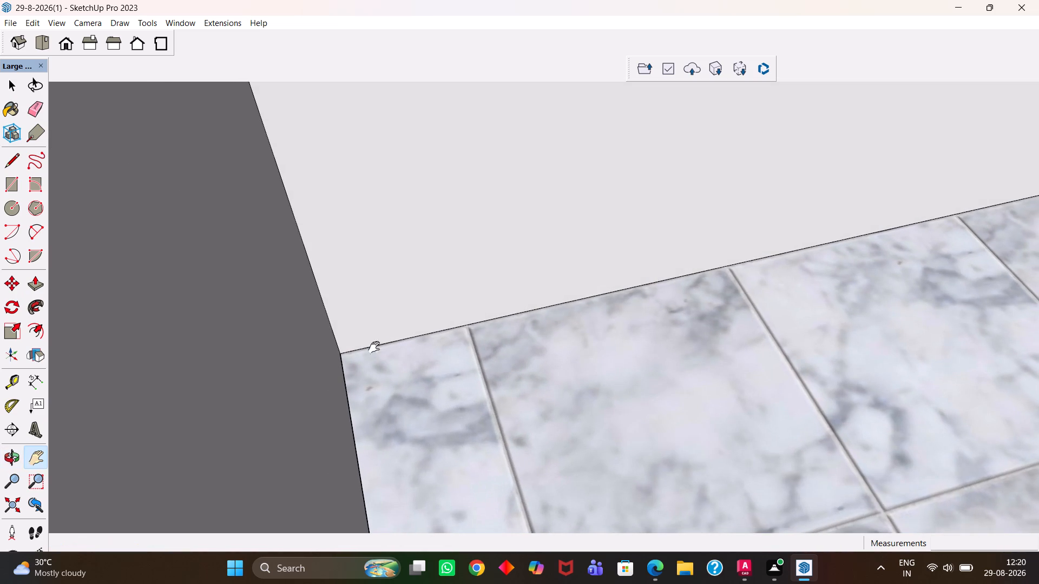
key("space")
left_click(360, 349)
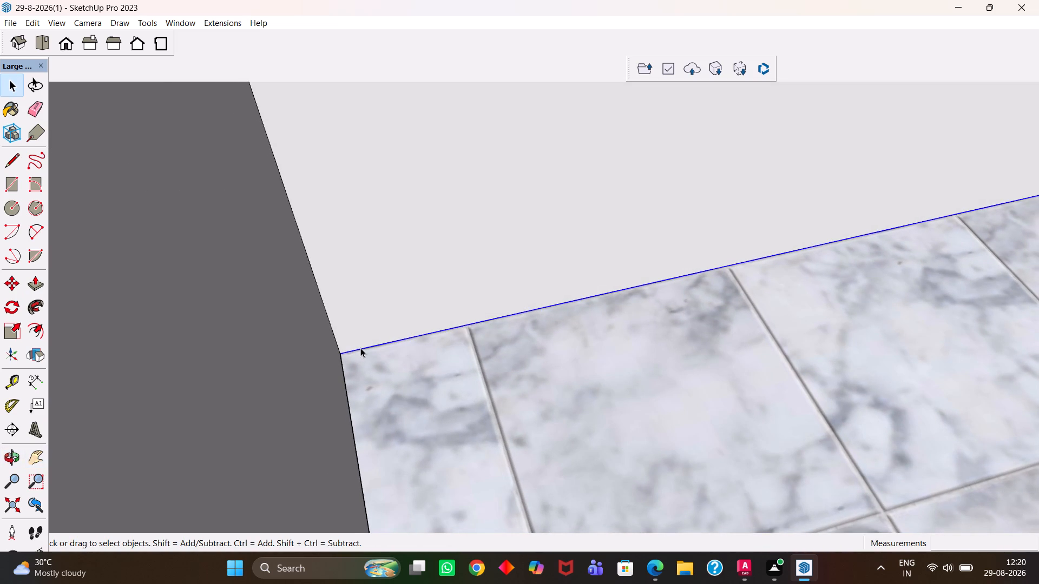
scroll(360, 348, "up", 2)
key("t")
left_click(384, 341)
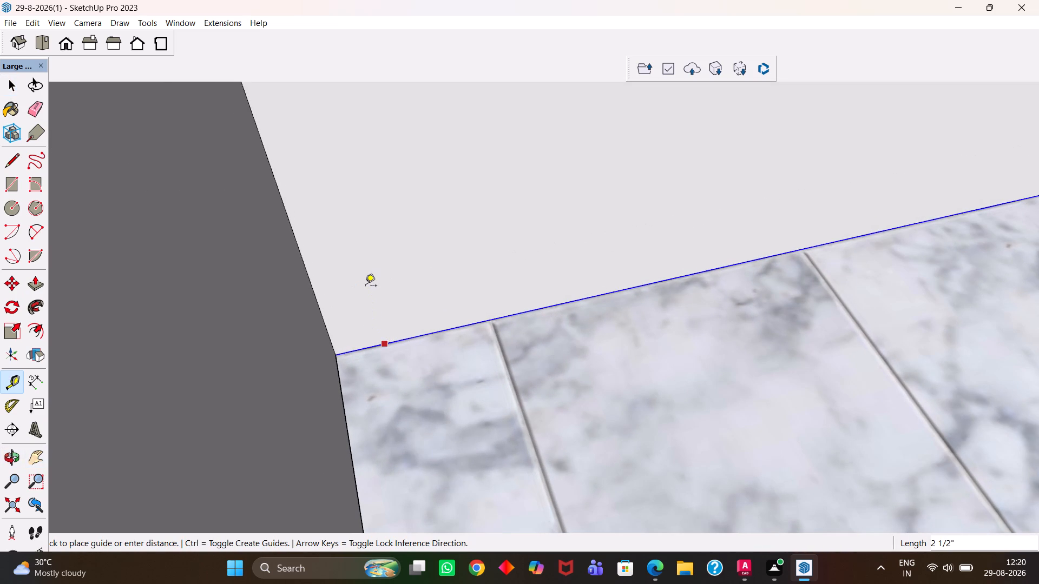
type("4\"")
key("Return")
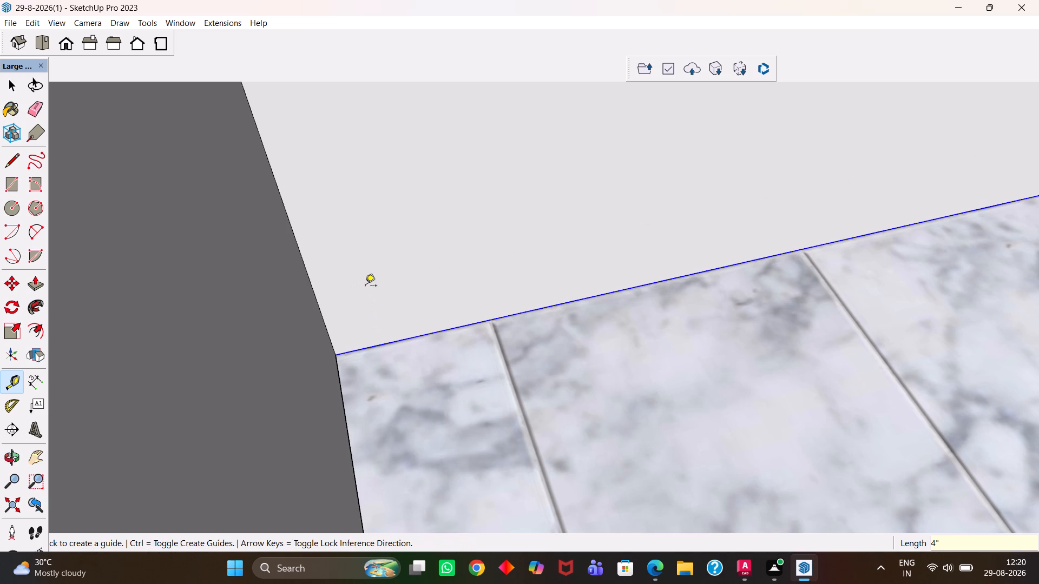
key("m")
left_click(337, 354)
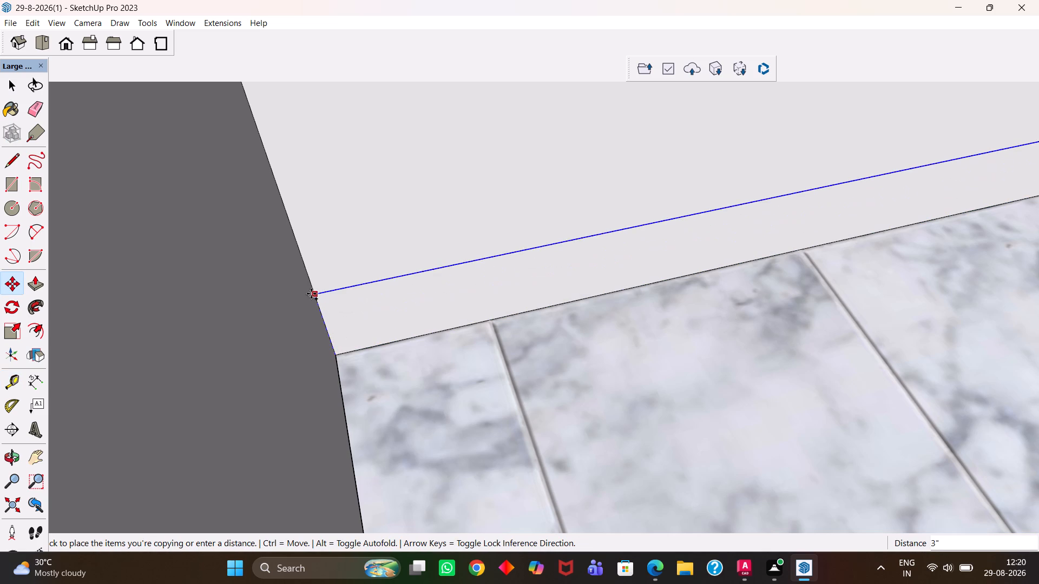
type("4\"")
key("Return")
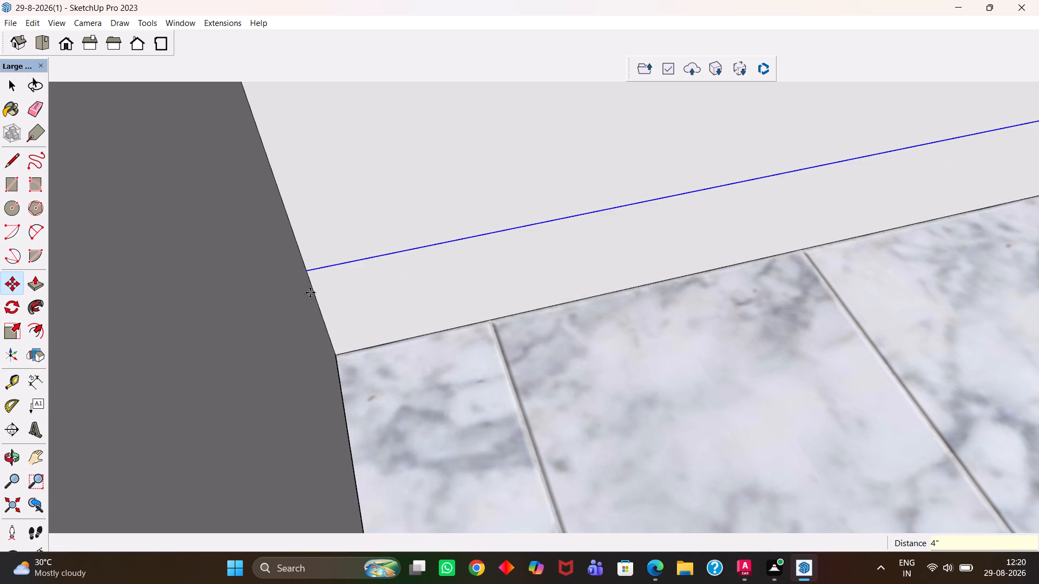
Copy the bottom edge of the adjoining leg's counter front 4" upward, meeting the first copied line at the inner corner.
key("h")
scroll(311, 301, "down", 5)
left_click_drag(795, 241, 238, 382)
left_click_drag(729, 258, 211, 409)
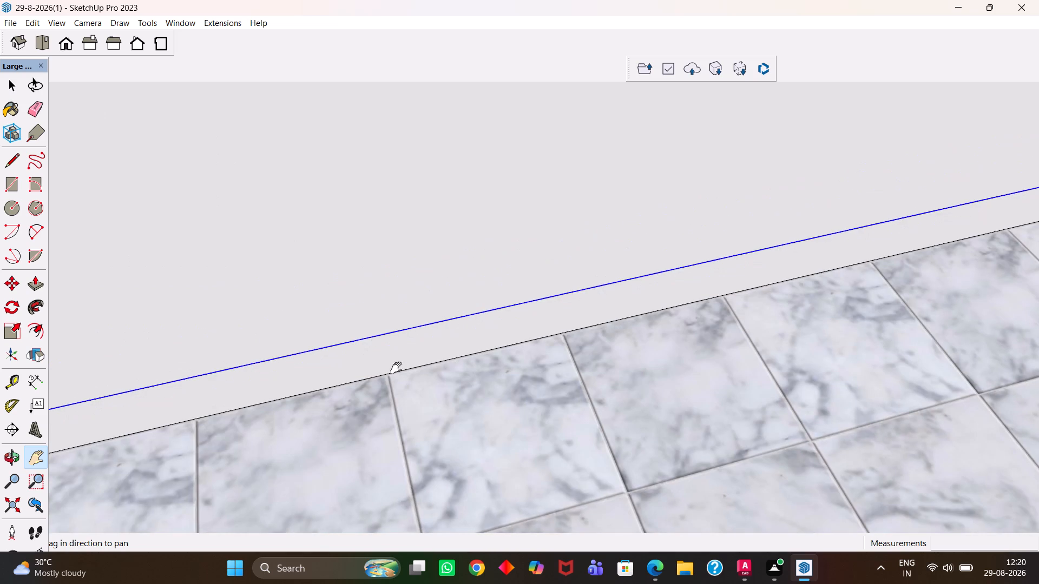
left_click_drag(759, 284, 346, 394)
middle_click_drag(383, 381, 595, 370)
scroll(688, 256, "up", 5)
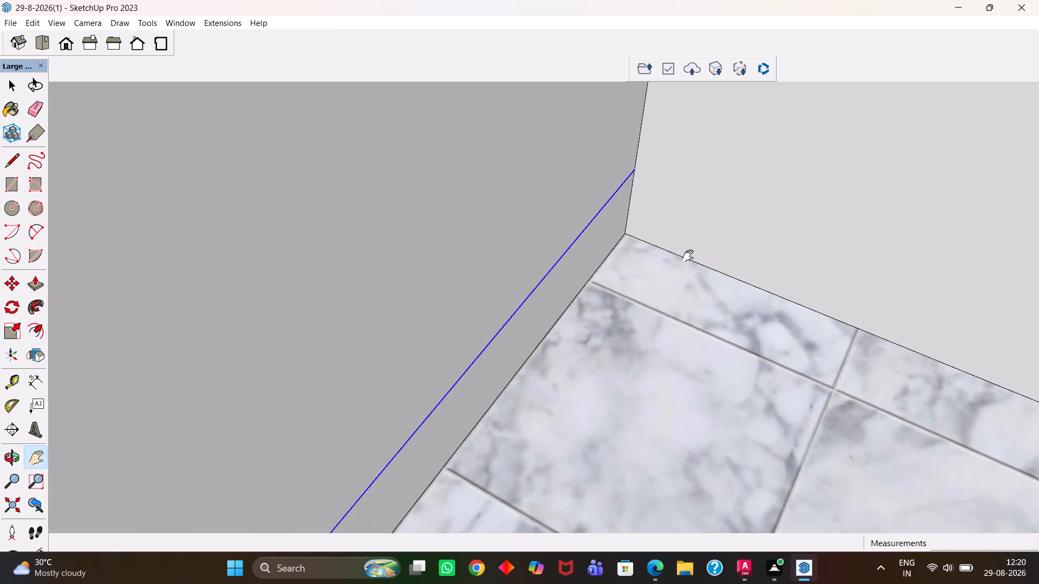
scroll(688, 256, "up", 2)
left_click_drag(686, 244, 530, 371)
middle_click_drag(508, 375, 513, 364)
scroll(512, 367, "up", 2)
key("space")
scroll(503, 373, "up", 3)
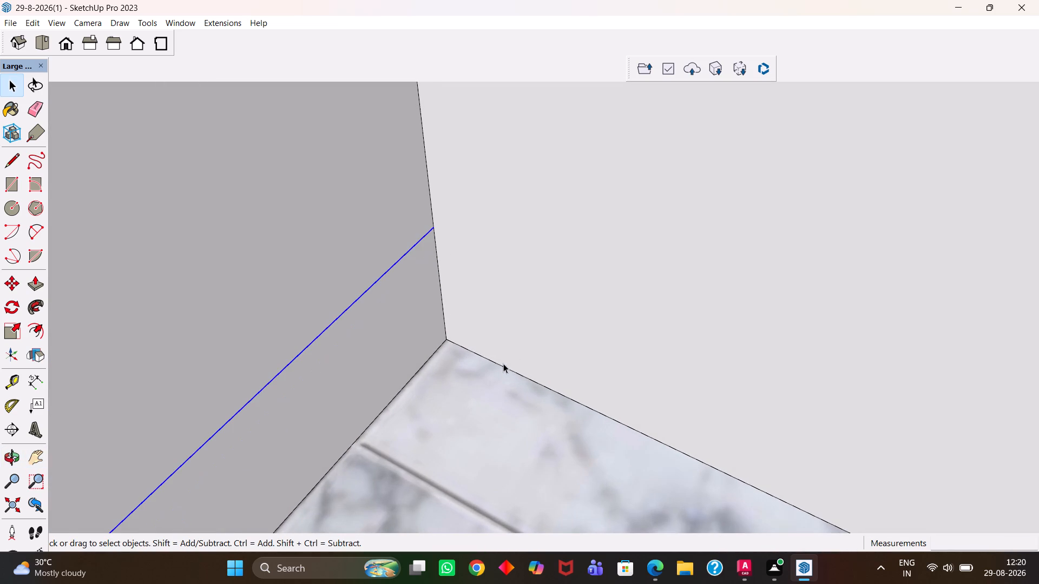
left_click(503, 363)
scroll(502, 364, "up", 3)
key("m")
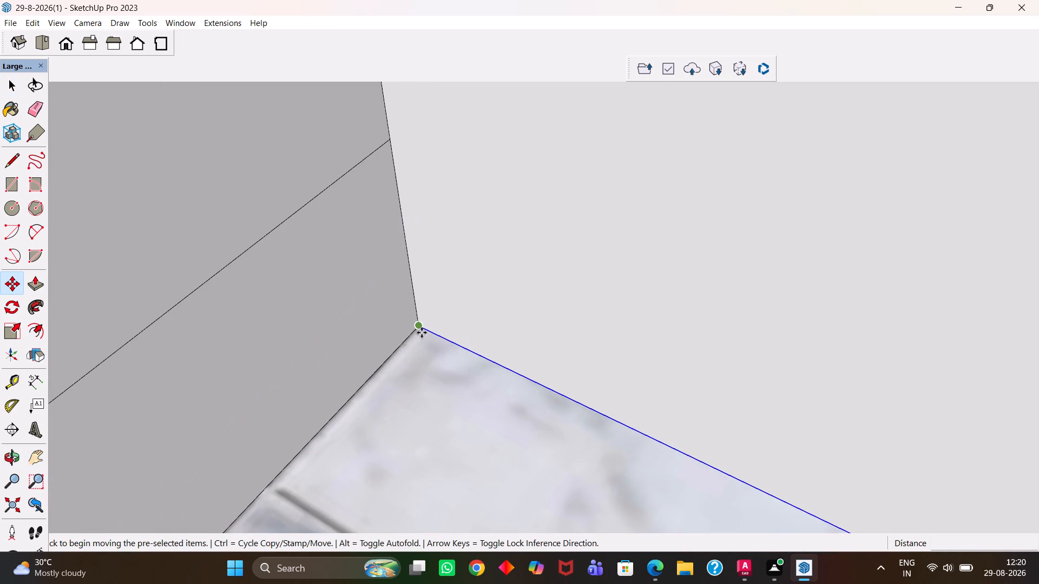
left_click(422, 333)
left_click(392, 139)
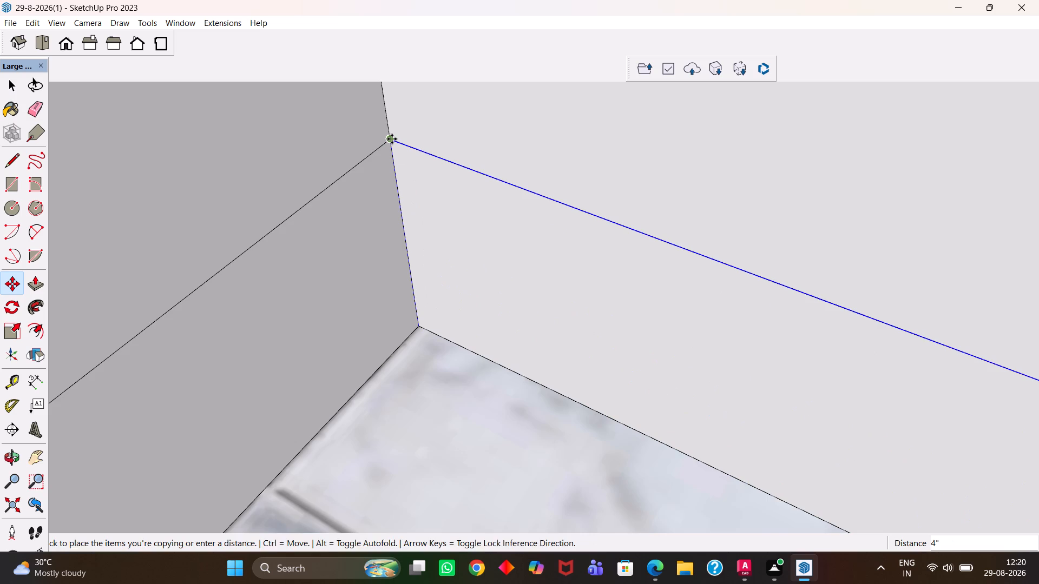
Push/Pull the 4" strip at the base of the adjoining counter leg inward 20 mm.
scroll(398, 198, "down", 4)
key("space")
left_click(462, 276)
key("p")
left_click(468, 286)
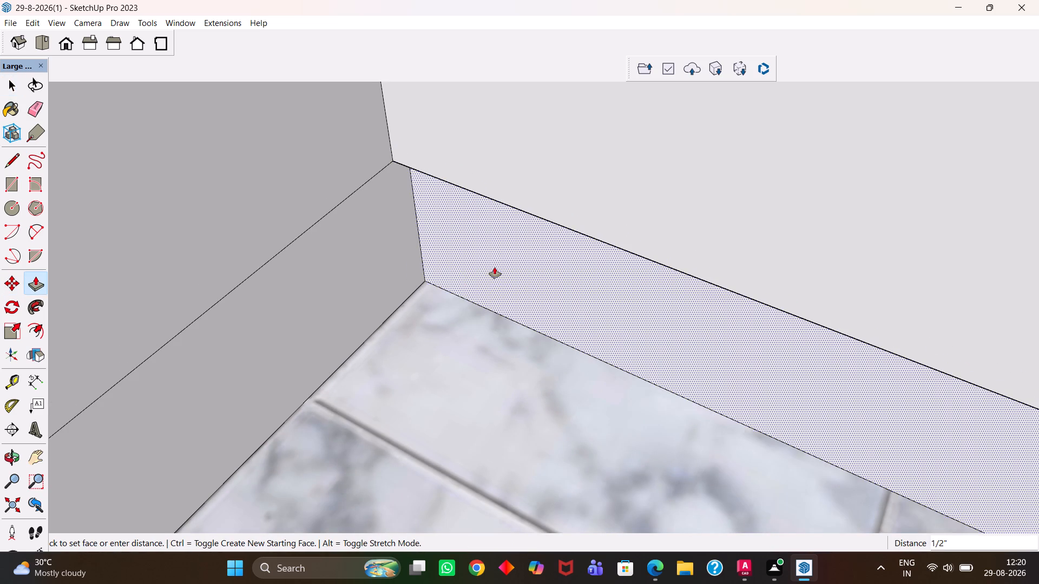
type("20MM")
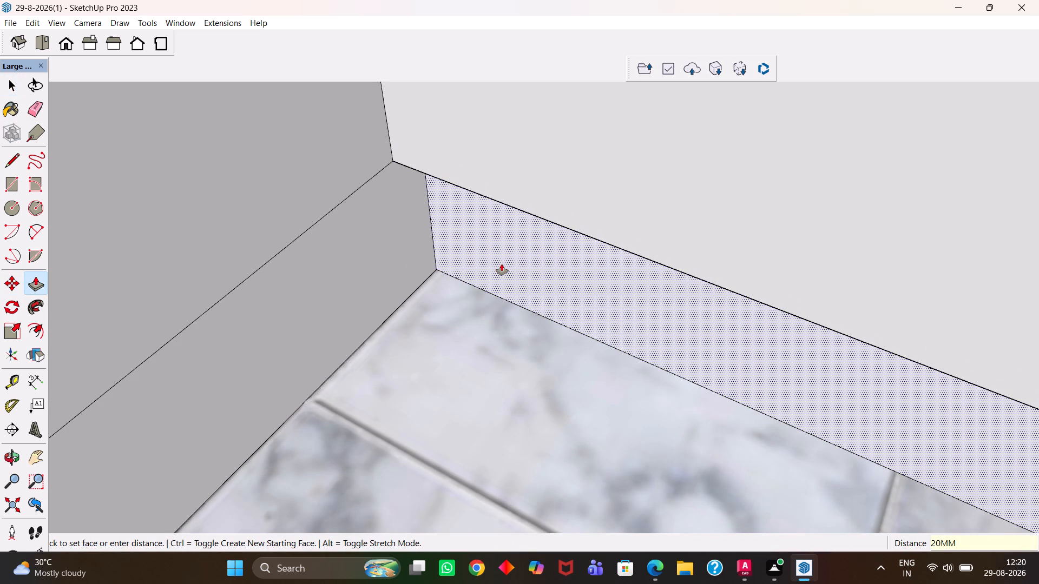
key("Return")
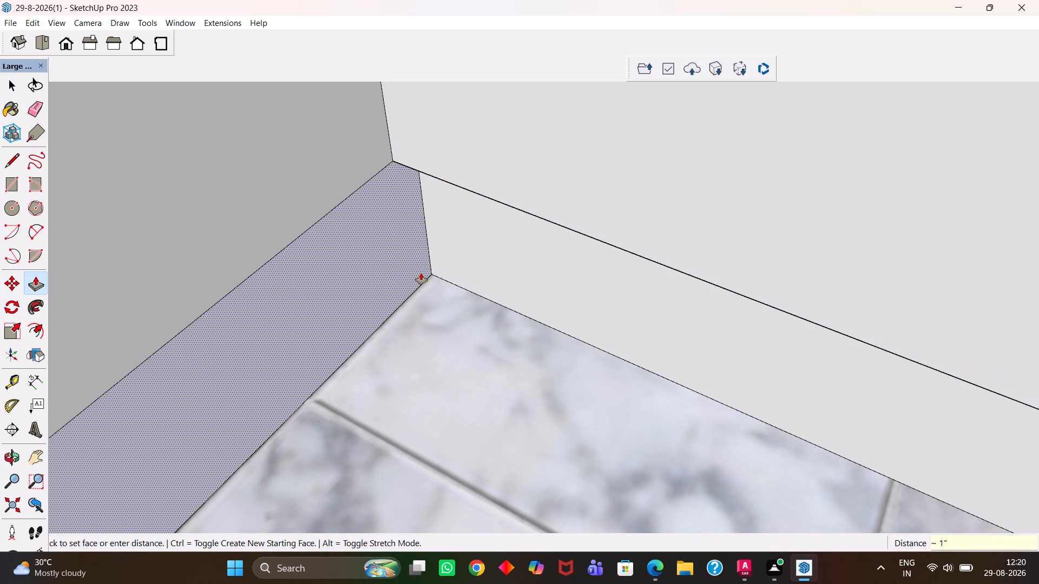
Push/Pull the 4" base strip of the window-side counter leg inward 20 mm to continue the toe-kick recess.
left_click(421, 273)
type("20MM")
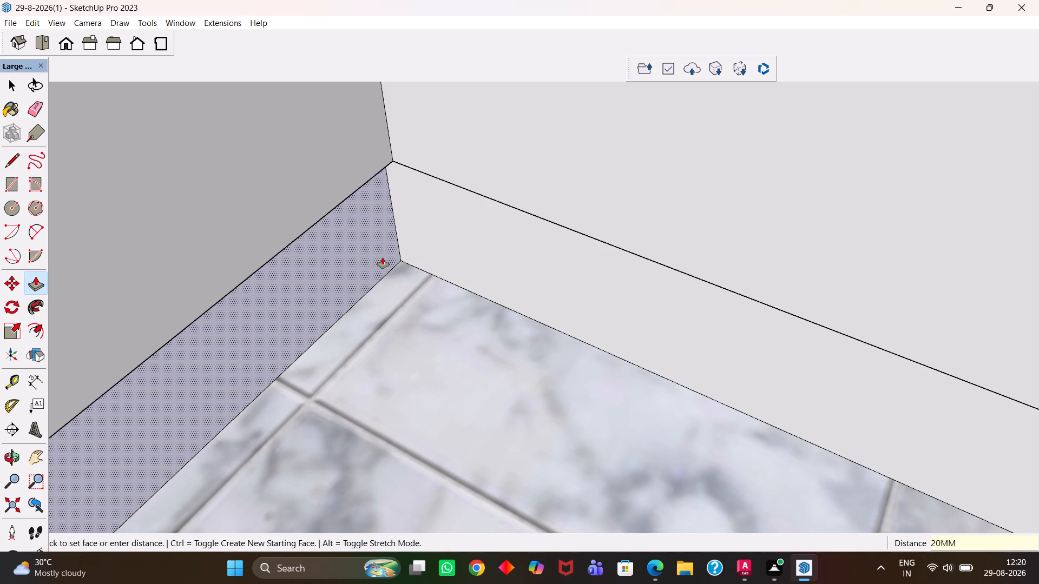
key("Return")
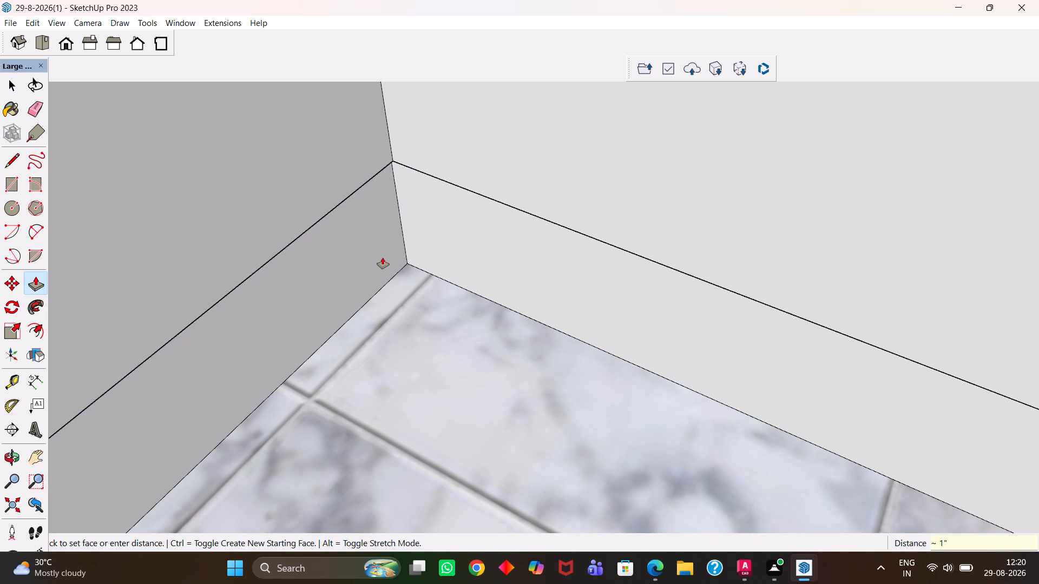
Examine the L-shaped kitchen counter and its recessed base from the whole house view and up close.
scroll(382, 258, "down", 6)
scroll(370, 321, "down", 1)
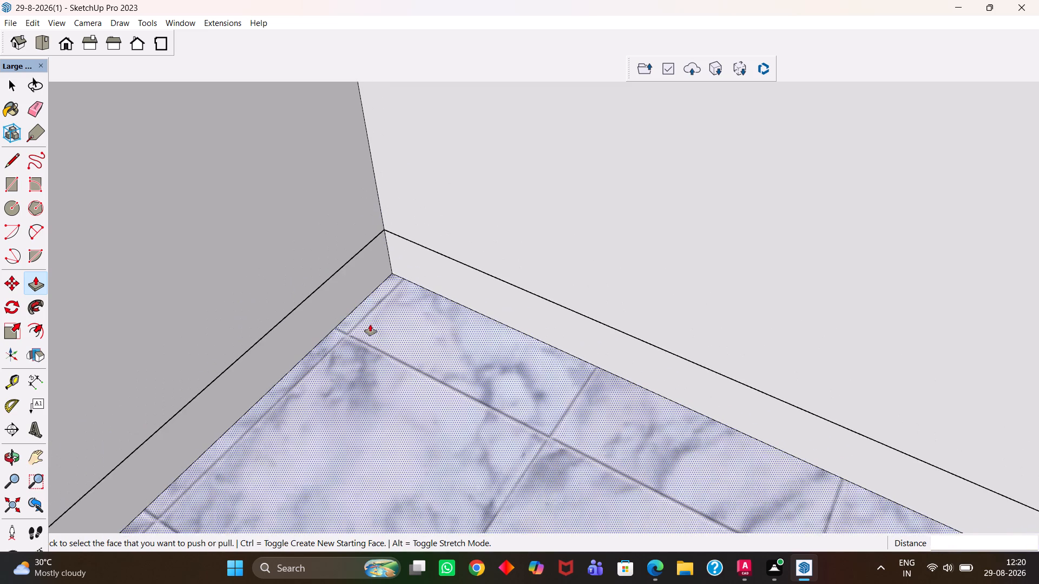
scroll(370, 324, "down", 13)
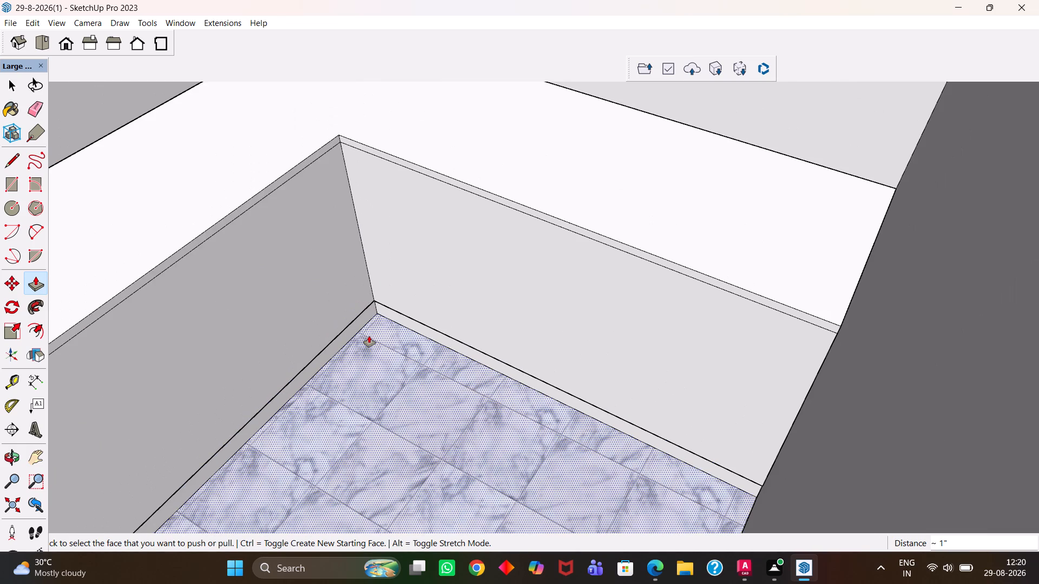
scroll(369, 336, "down", 15)
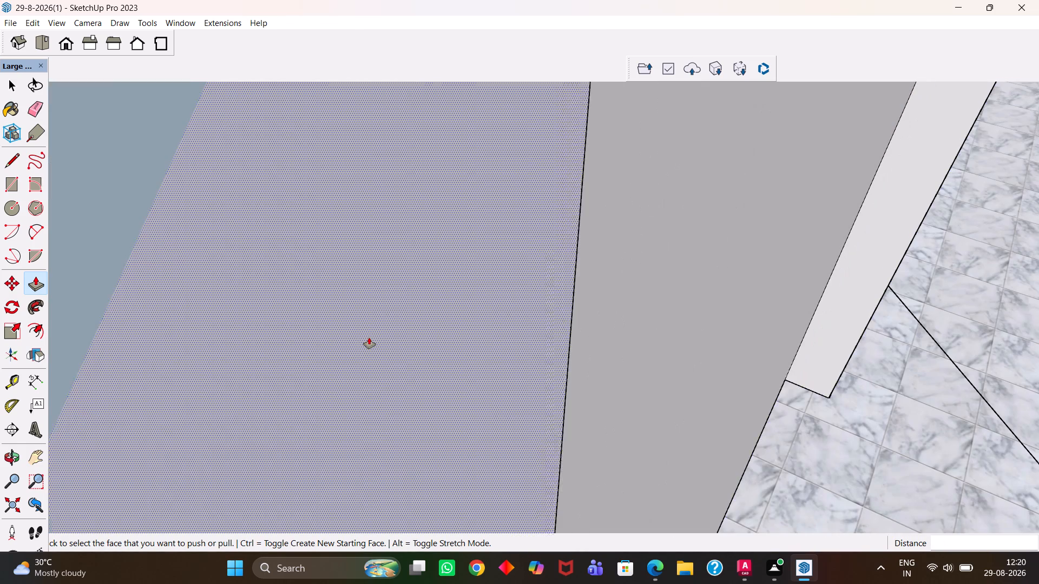
scroll(369, 337, "down", 19)
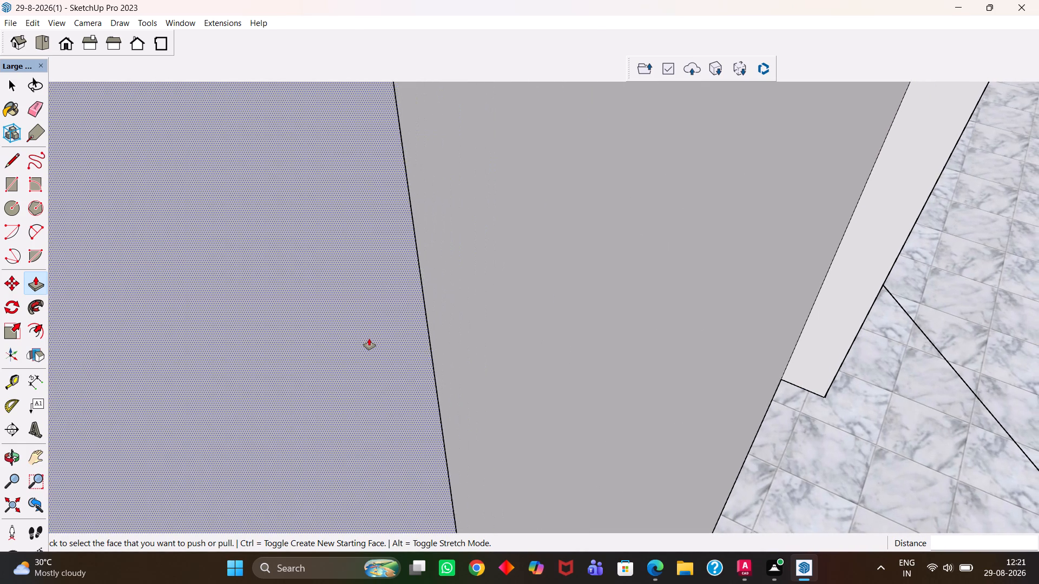
scroll(369, 339, "down", 15)
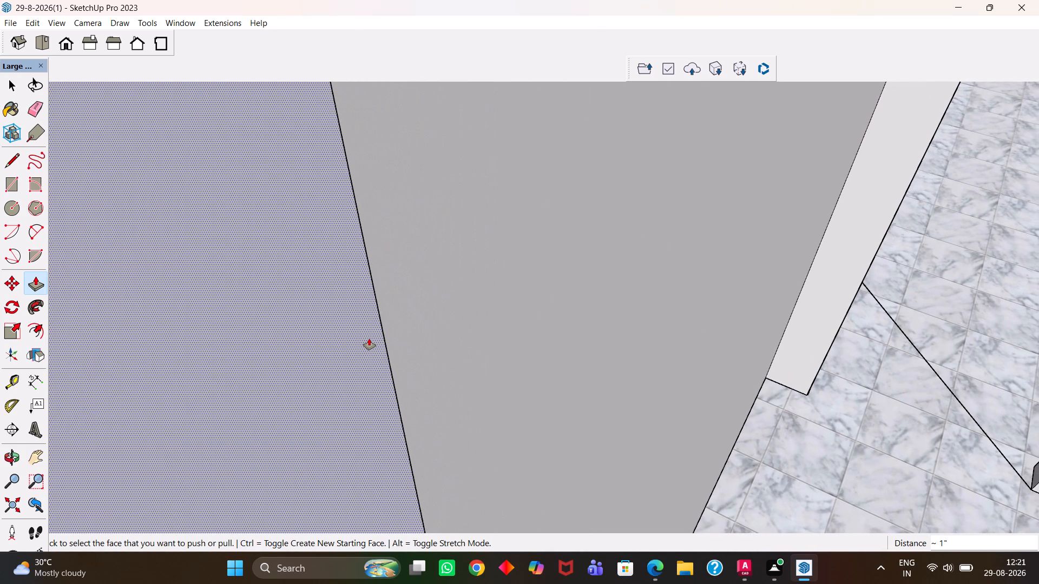
scroll(369, 339, "down", 16)
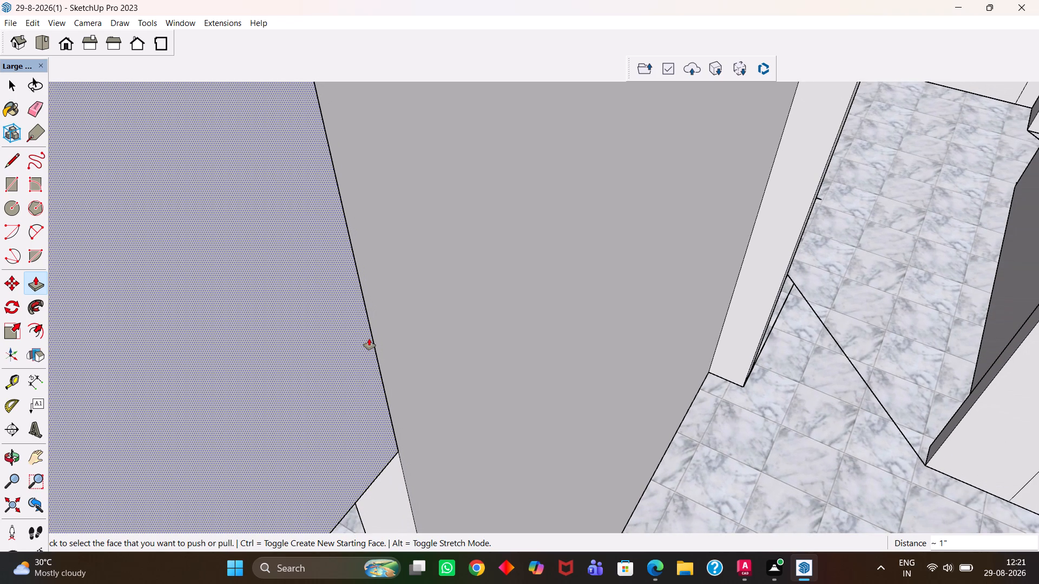
scroll(369, 339, "down", 6)
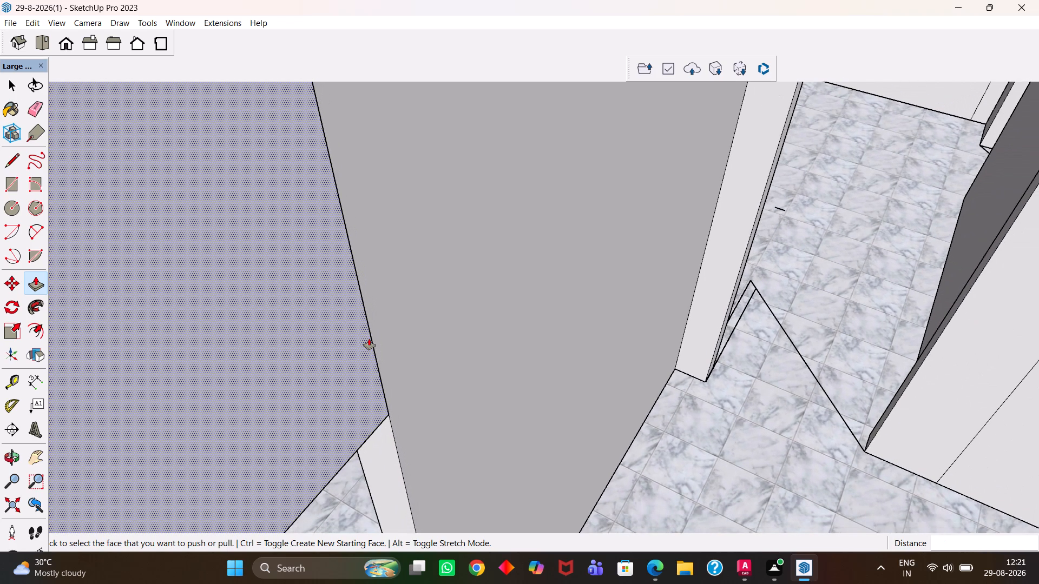
scroll(369, 339, "down", 4)
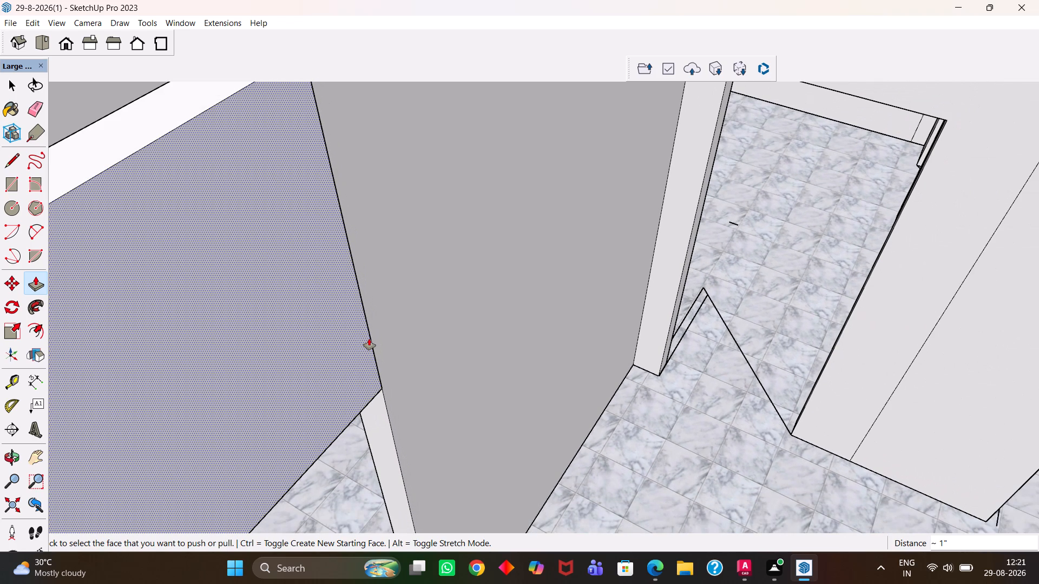
scroll(369, 339, "down", 4)
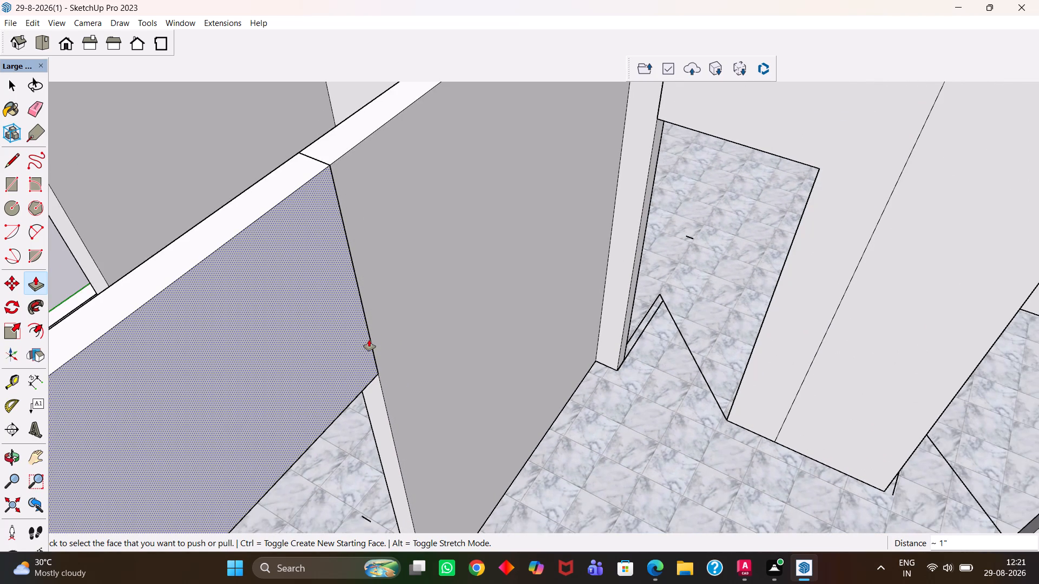
scroll(369, 340, "down", 13)
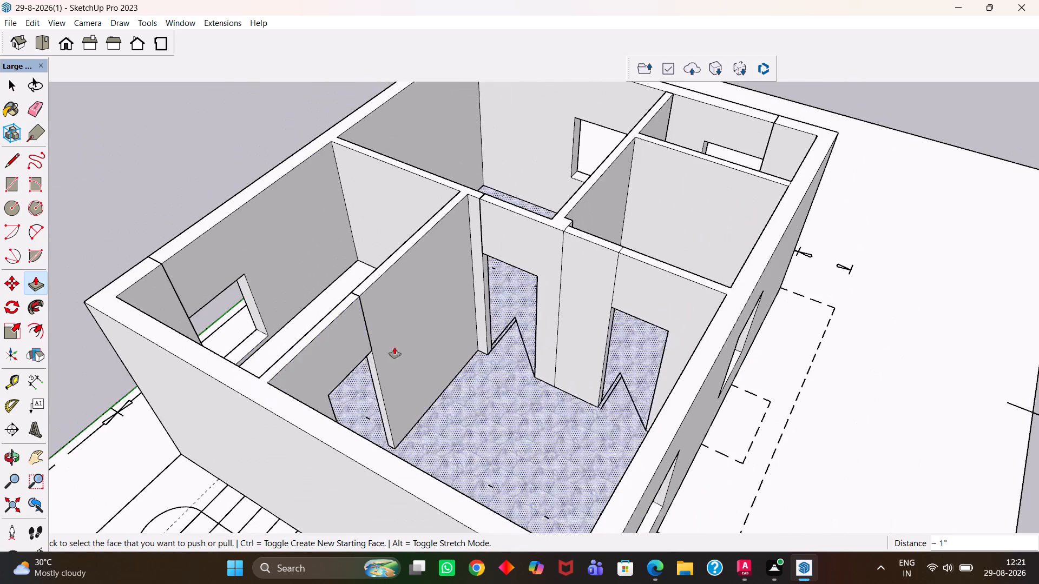
middle_click_drag(456, 334, 384, 427)
scroll(384, 427, "up", 3)
key("h")
left_click_drag(343, 353, 465, 368)
middle_click_drag(563, 389, 375, 426)
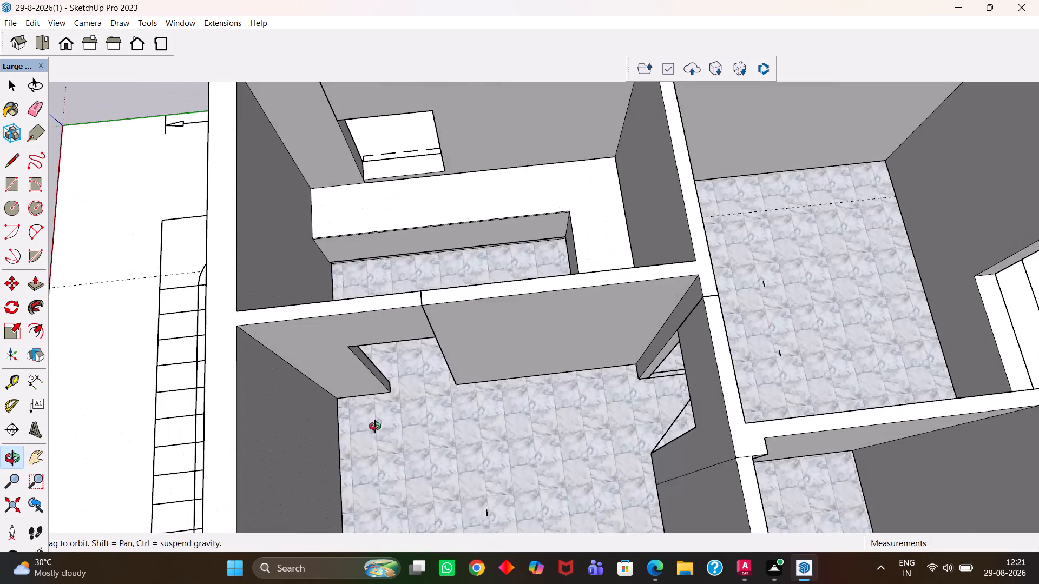
middle_click_drag(375, 426, 364, 419)
scroll(479, 336, "up", 5)
scroll(480, 336, "down", 5)
left_click_drag(485, 291, 472, 480)
scroll(380, 337, "up", 5)
scroll(324, 342, "up", 5)
middle_click_drag(324, 346, 340, 350)
scroll(344, 386, "up", 2)
middle_click_drag(350, 386, 462, 270)
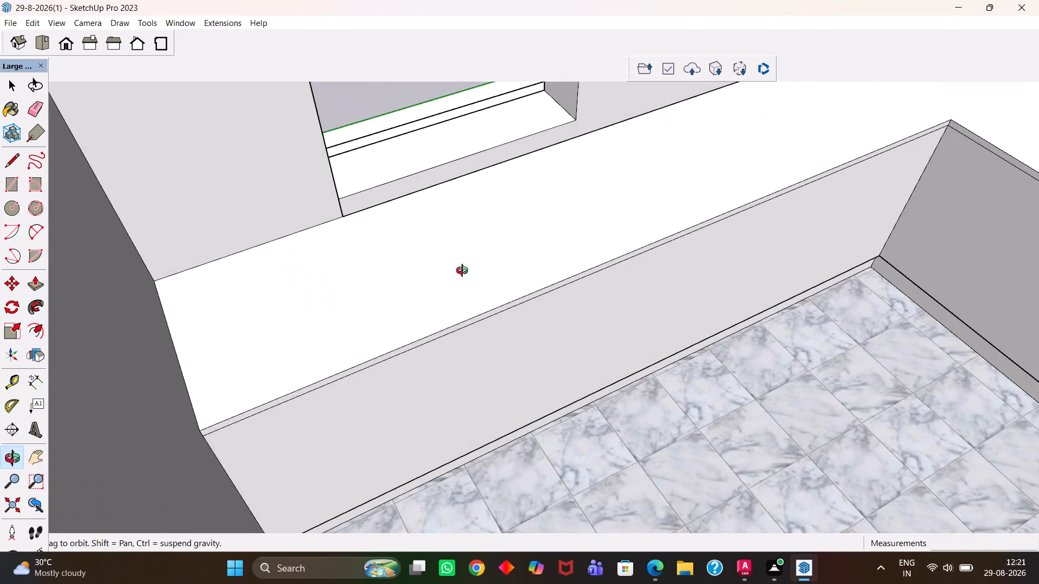
middle_click_drag(462, 270, 466, 266)
scroll(468, 268, "up", 1)
left_click_drag(289, 400, 393, 318)
middle_click_drag(408, 420, 347, 420)
left_click_drag(601, 366, 144, 377)
left_click_drag(466, 364, 346, 362)
middle_click_drag(357, 380, 340, 389)
middle_click(340, 389)
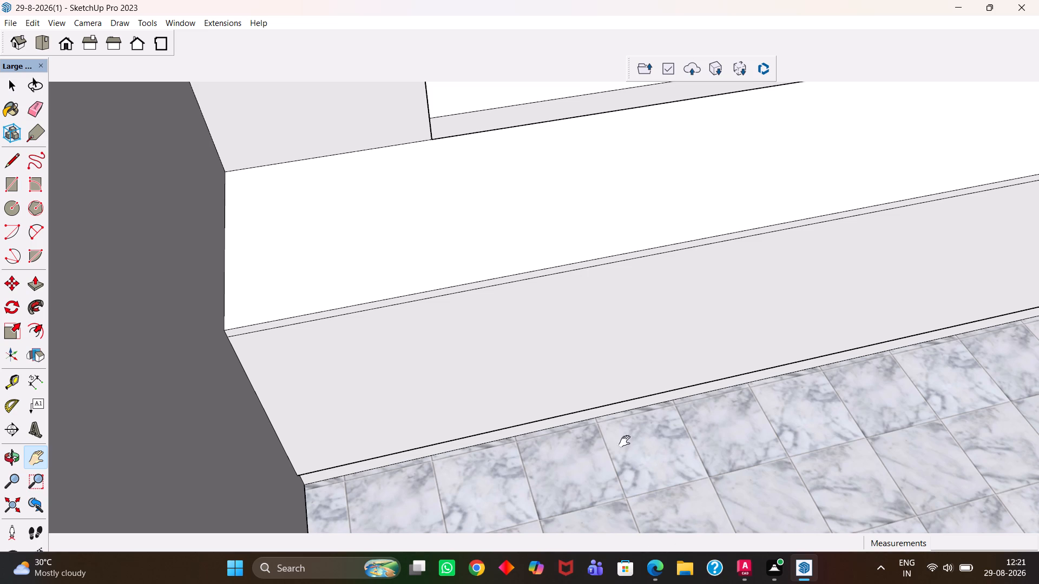
Inspect the recessed strip along the window-side counter base up to the inner corner of the L.
scroll(606, 441, "down", 4)
scroll(605, 436, "up", 12)
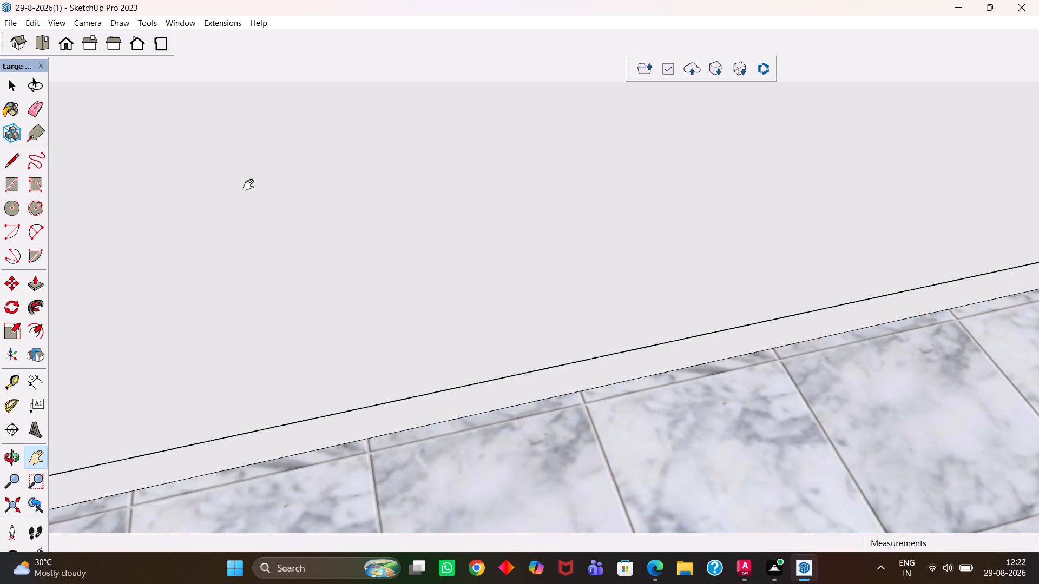
scroll(515, 344, "down", 9)
middle_click_drag(752, 400, 675, 401)
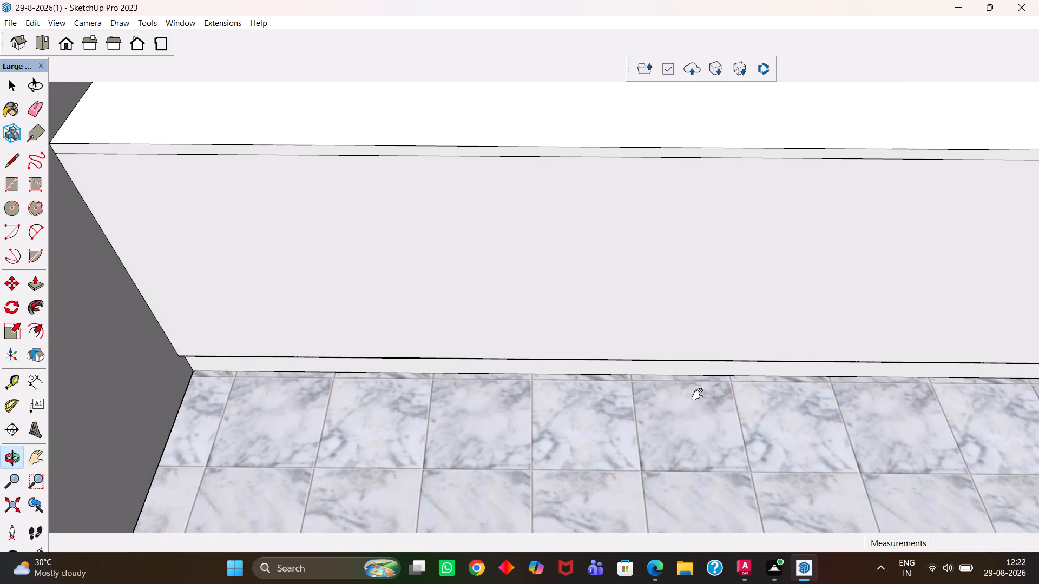
left_click_drag(805, 394, 524, 395)
middle_click_drag(516, 394, 645, 367)
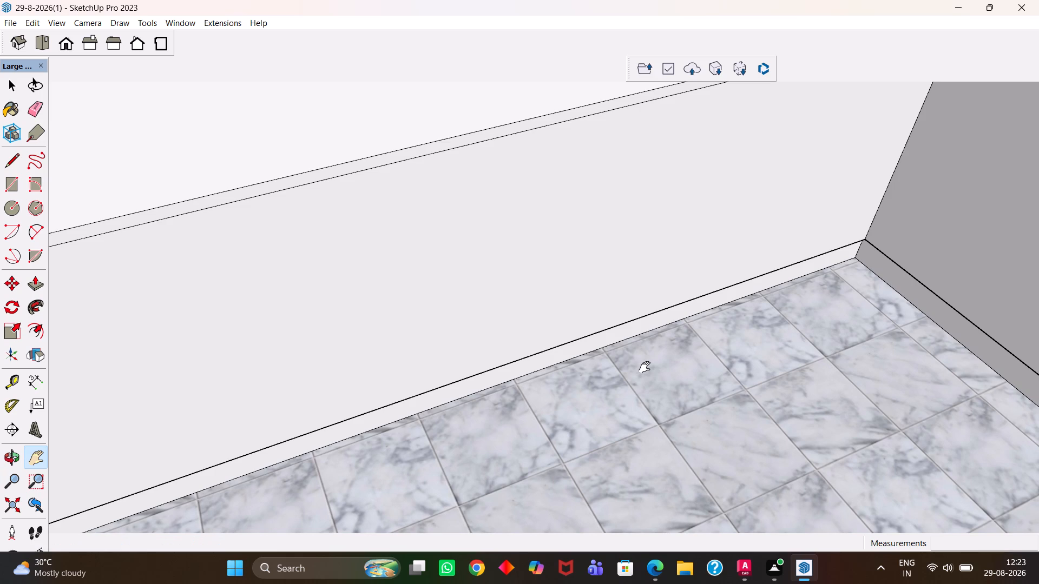
scroll(665, 369, "up", 4)
scroll(717, 319, "up", 5)
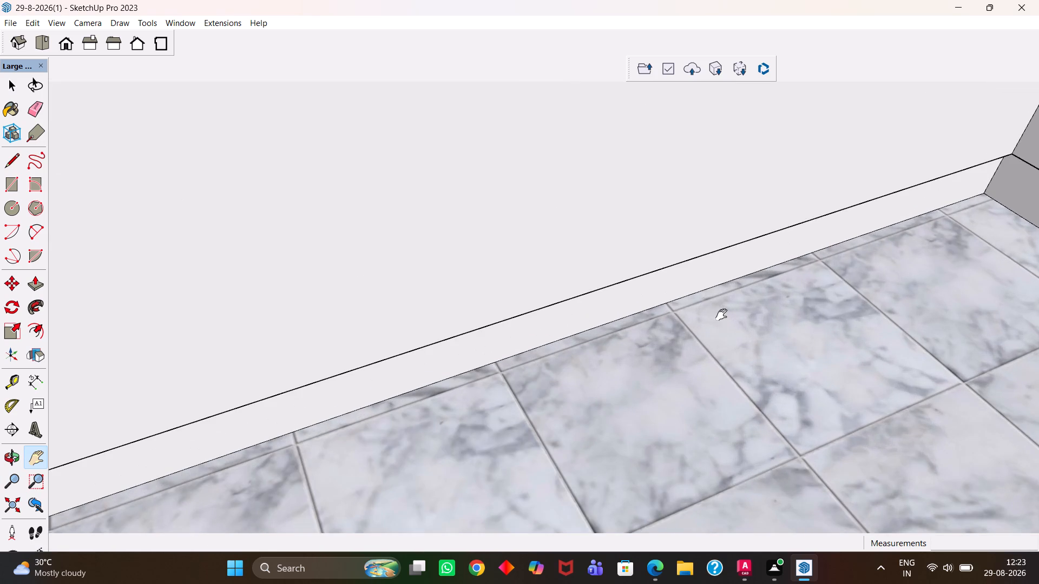
left_click_drag(844, 234, 560, 407)
middle_click_drag(595, 375, 623, 345)
scroll(759, 278, "up", 8)
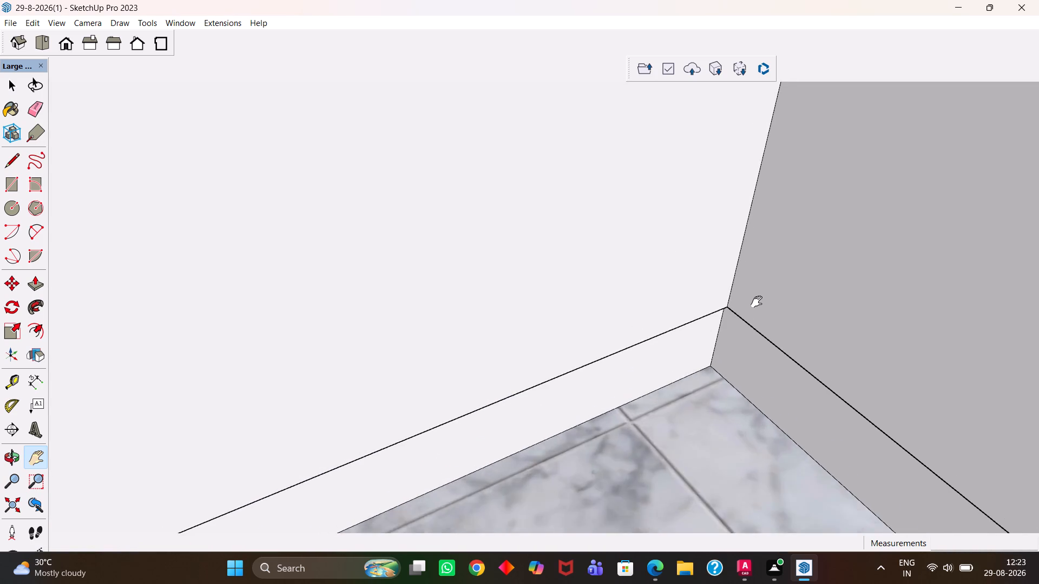
Examine the toe-kick recess at the counter's inner corner up close and the counter front above it.
scroll(757, 302, "up", 9)
middle_click_drag(731, 366, 644, 151)
scroll(708, 343, "up", 1)
middle_click_drag(689, 267, 676, 194)
scroll(686, 263, "up", 1)
middle_click_drag(672, 209, 694, 345)
scroll(694, 346, "down", 7)
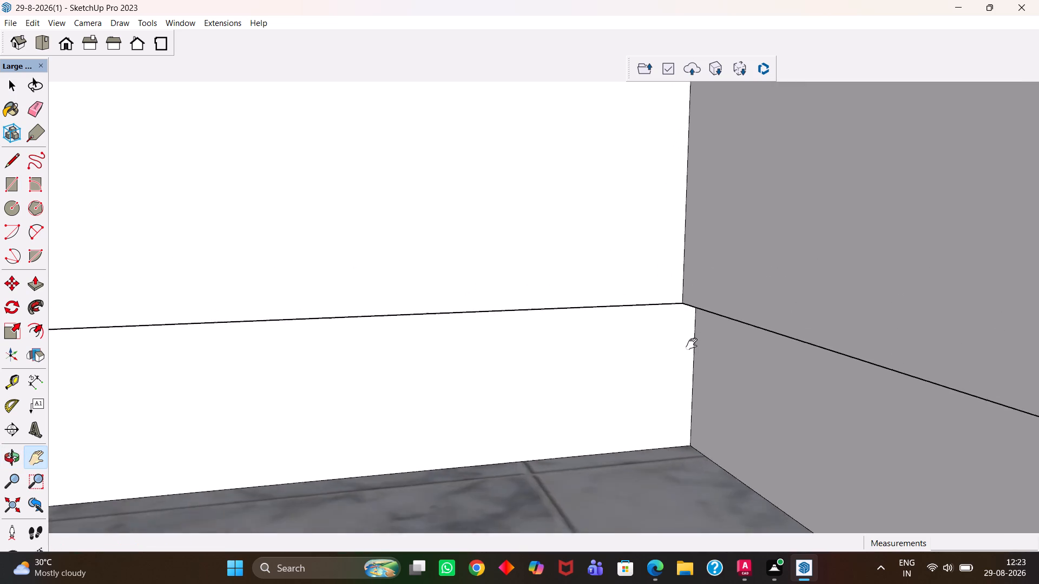
scroll(692, 344, "down", 10)
left_click_drag(630, 292, 655, 357)
left_click_drag(616, 293, 624, 346)
left_click_drag(599, 293, 600, 298)
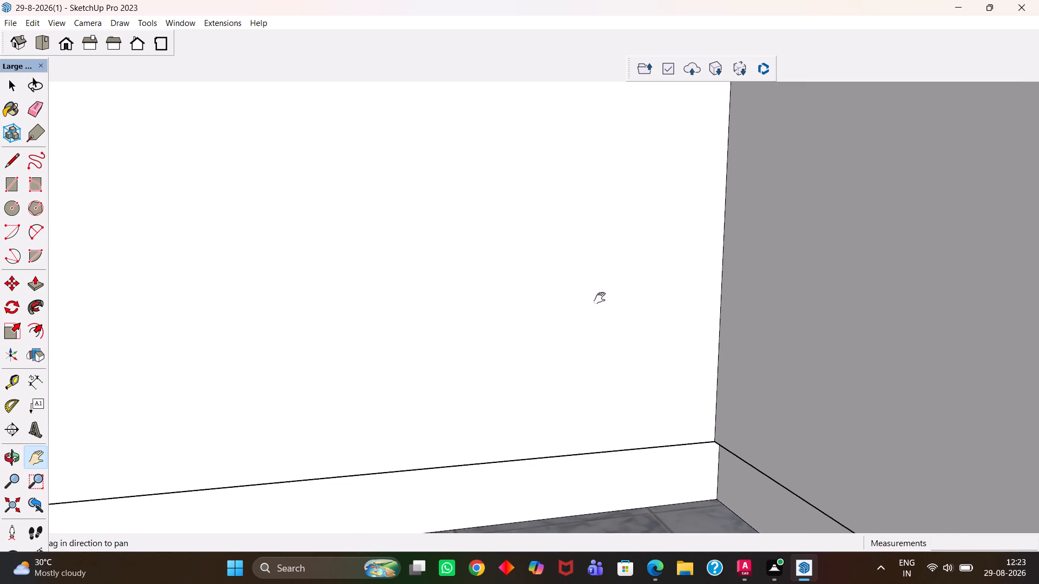
left_click_drag(600, 298, 615, 333)
scroll(609, 316, "down", 3)
middle_click_drag(580, 280, 603, 366)
scroll(603, 367, "up", 1)
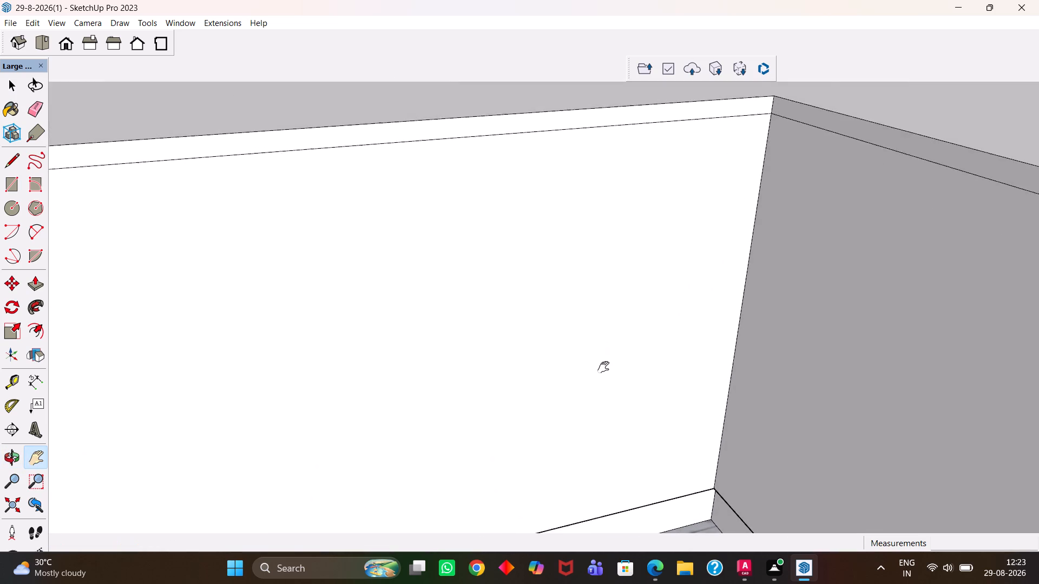
scroll(602, 366, "down", 5)
left_click_drag(499, 352, 608, 351)
scroll(613, 349, "down", 4)
middle_click_drag(729, 342, 666, 374)
scroll(702, 346, "up", 1)
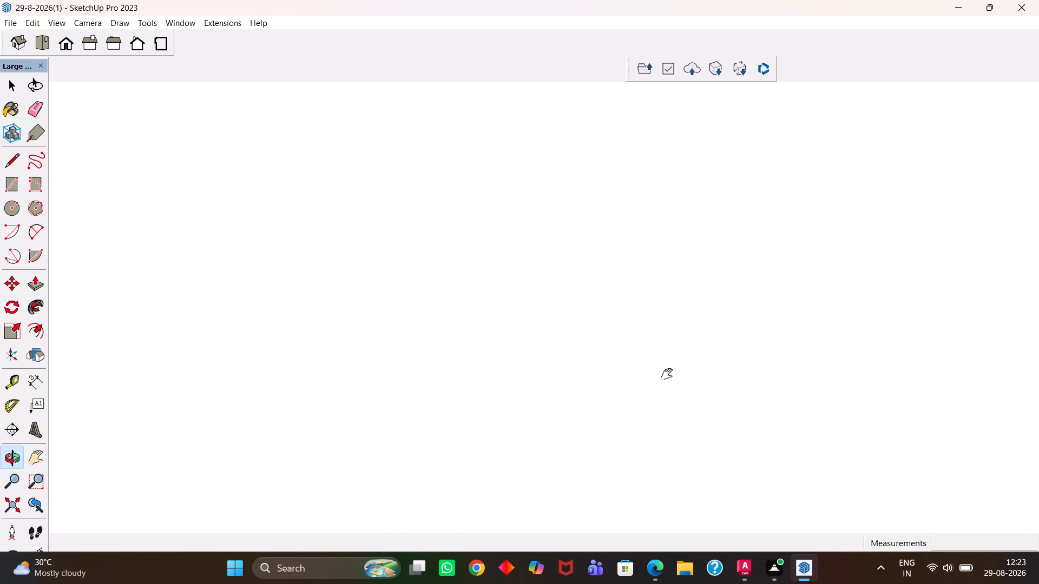
scroll(672, 368, "up", 3)
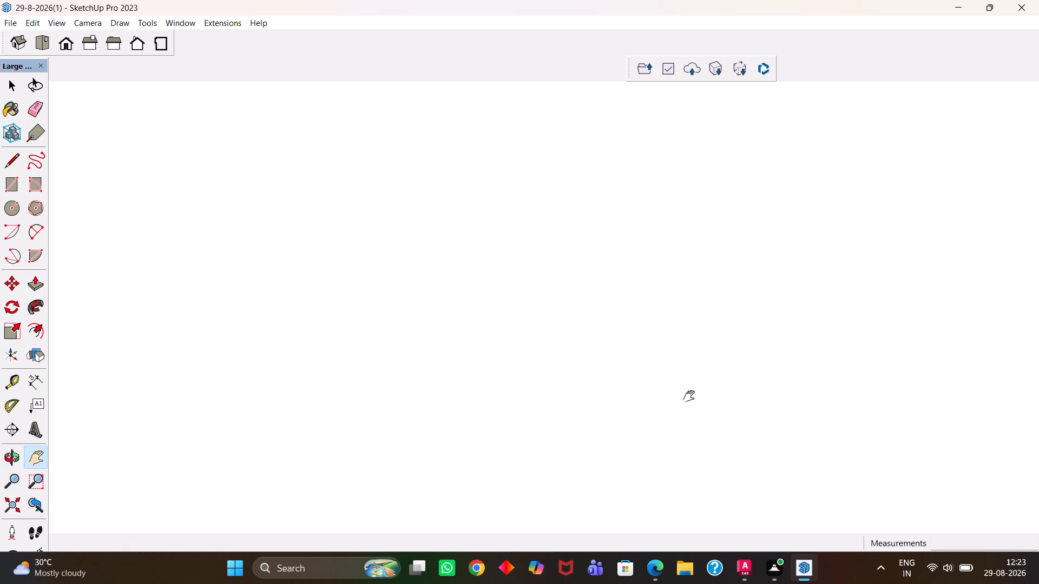
scroll(689, 396, "up", 12)
scroll(690, 396, "down", 13)
scroll(690, 390, "down", 20)
scroll(690, 390, "down", 17)
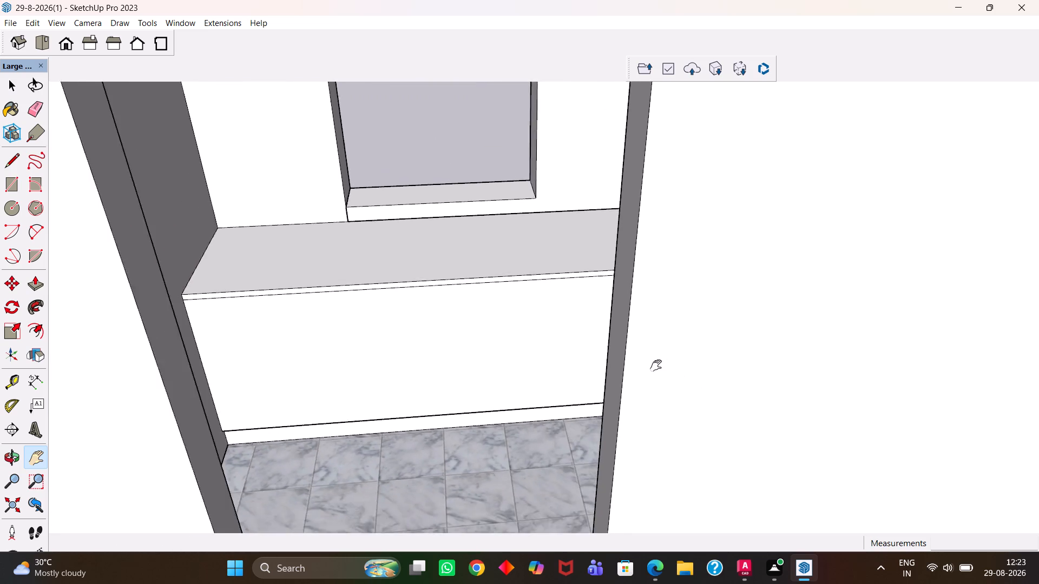
Inspect the L-shaped counter from above, closing in on the front face of its shorter leg.
scroll(656, 366, "down", 8)
middle_click_drag(583, 266, 626, 436)
scroll(649, 473, "down", 11)
scroll(599, 392, "up", 2)
middle_click_drag(553, 387, 819, 371)
scroll(827, 366, "up", 2)
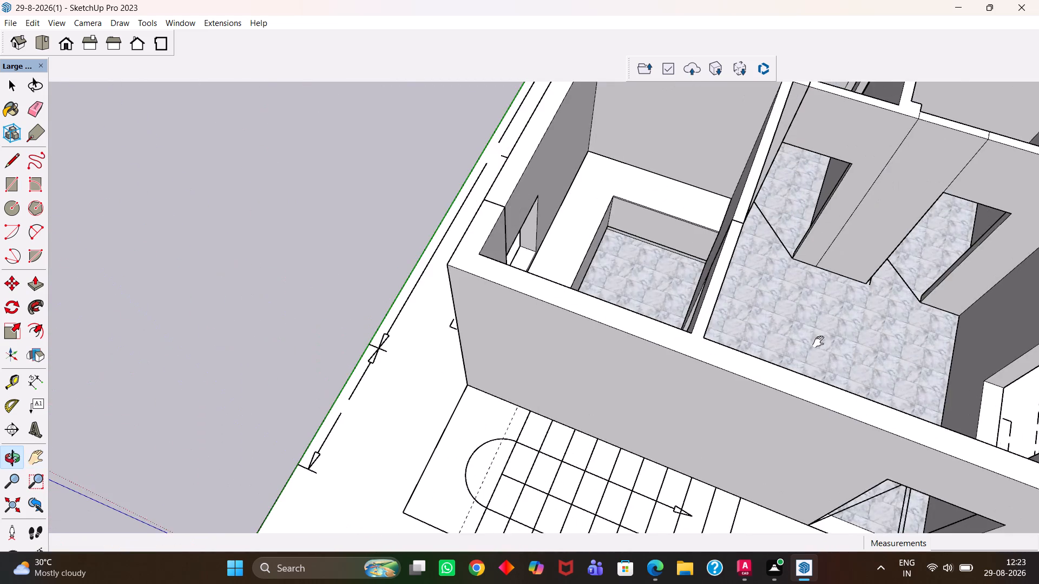
scroll(818, 342, "up", 3)
left_click_drag(677, 306, 620, 459)
scroll(606, 376, "up", 4)
middle_click_drag(544, 377, 649, 391)
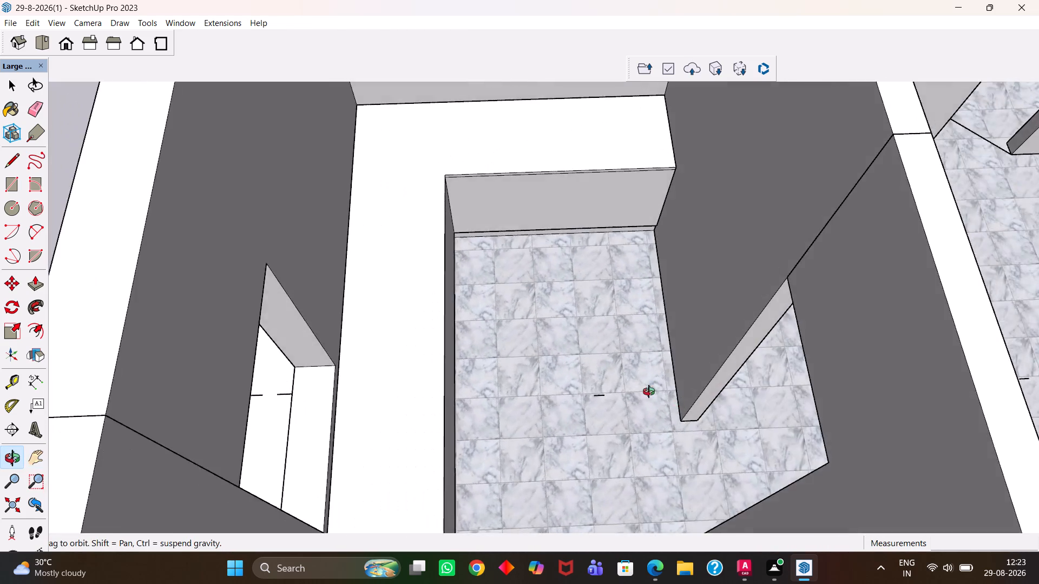
middle_click_drag(649, 391, 623, 400)
scroll(649, 391, "up", 3)
left_click_drag(424, 238, 537, 418)
scroll(641, 300, "up", 5)
middle_click_drag(641, 359, 647, 286)
scroll(636, 328, "up", 2)
left_click_drag(808, 341, 597, 341)
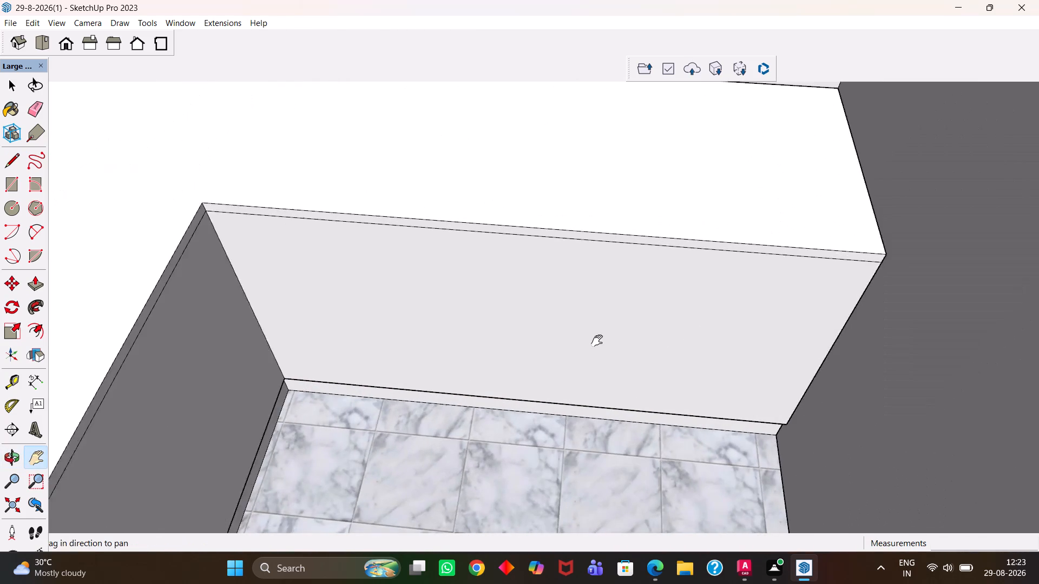
left_click_drag(597, 341, 597, 341)
middle_click_drag(600, 348, 631, 331)
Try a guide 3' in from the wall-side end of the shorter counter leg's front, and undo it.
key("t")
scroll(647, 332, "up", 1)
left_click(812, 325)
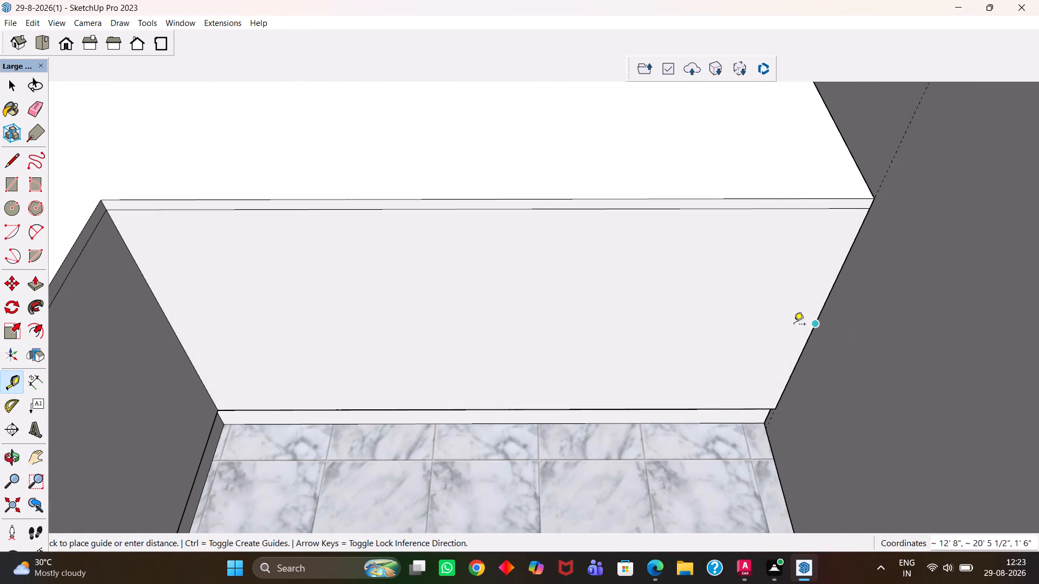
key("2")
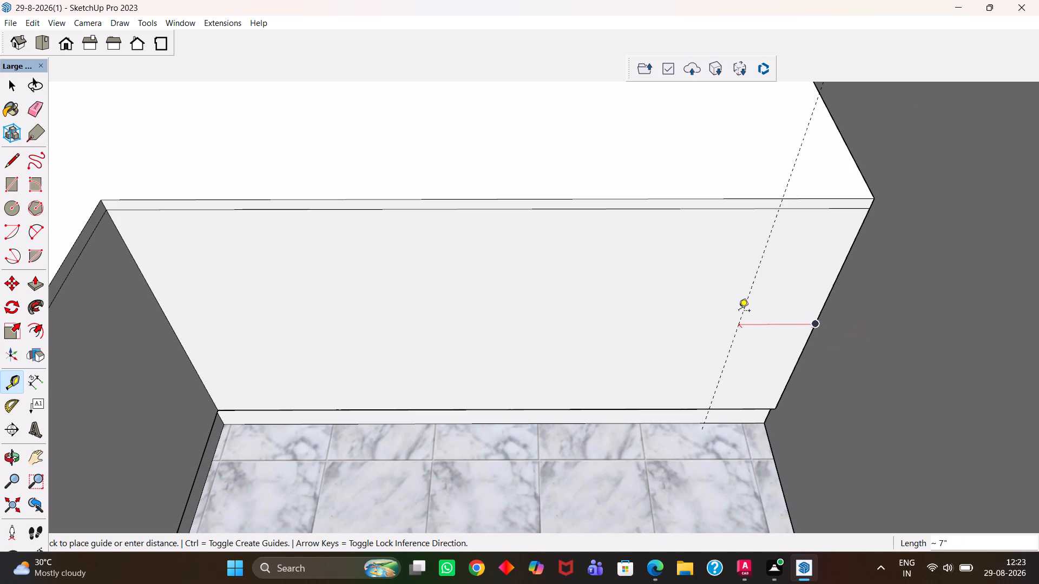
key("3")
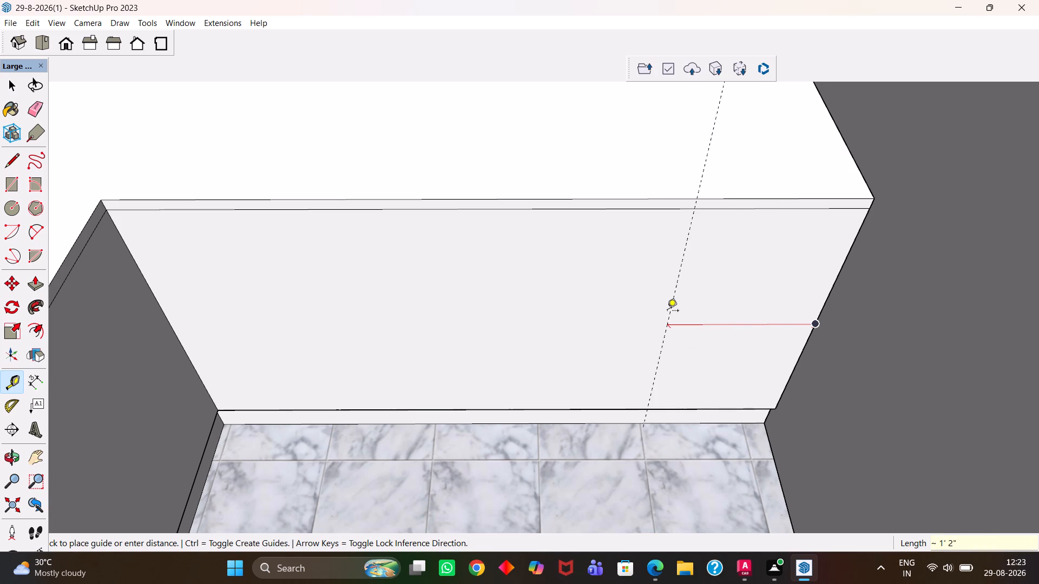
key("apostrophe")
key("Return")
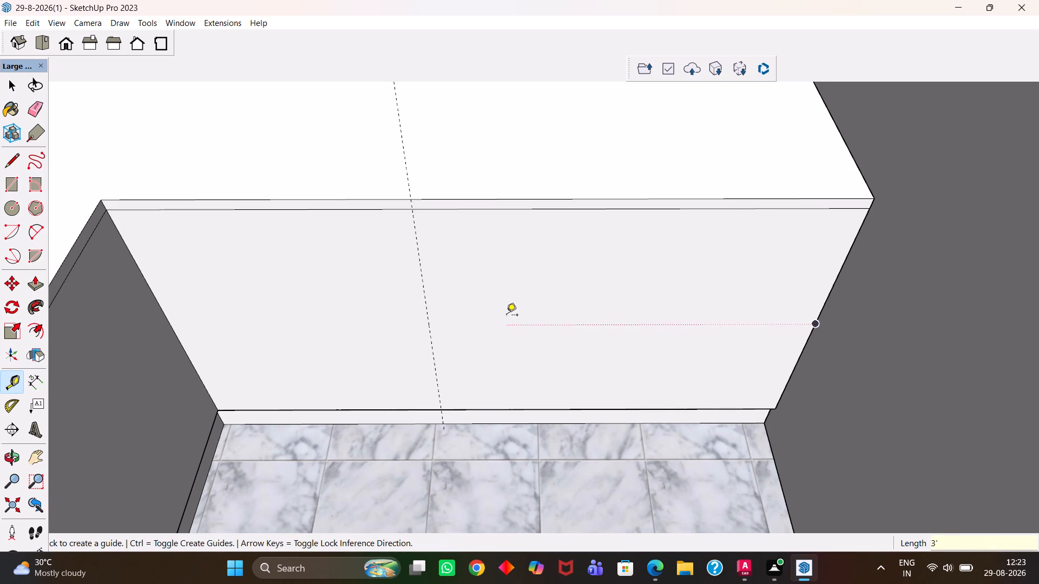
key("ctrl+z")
Divide the edge beneath the countertop on the shorter leg's front into 4 equal segments.
scroll(531, 401, "up", 5)
middle_click_drag(540, 387, 528, 360)
scroll(528, 360, "down", 7)
key("h")
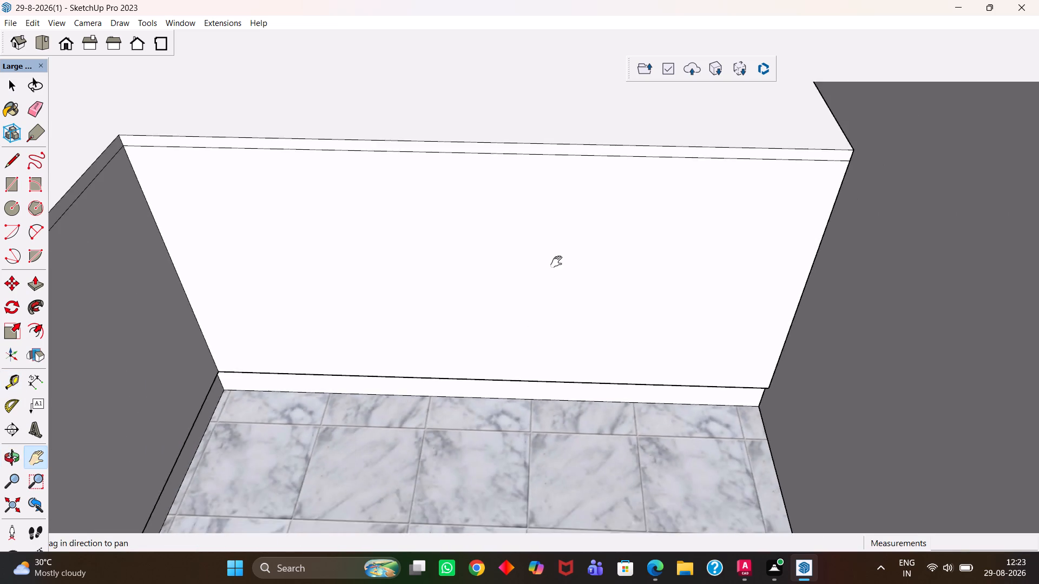
left_click_drag(556, 262, 545, 440)
scroll(503, 369, "up", 7)
middle_click(538, 386)
key("space")
left_click(555, 363)
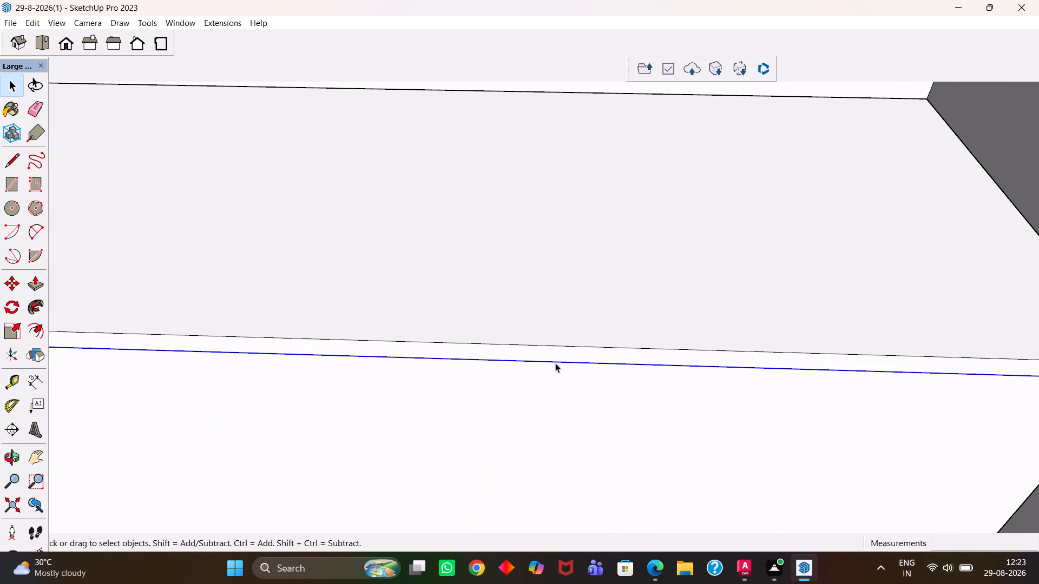
scroll(555, 363, "down", 5)
right_click(555, 363)
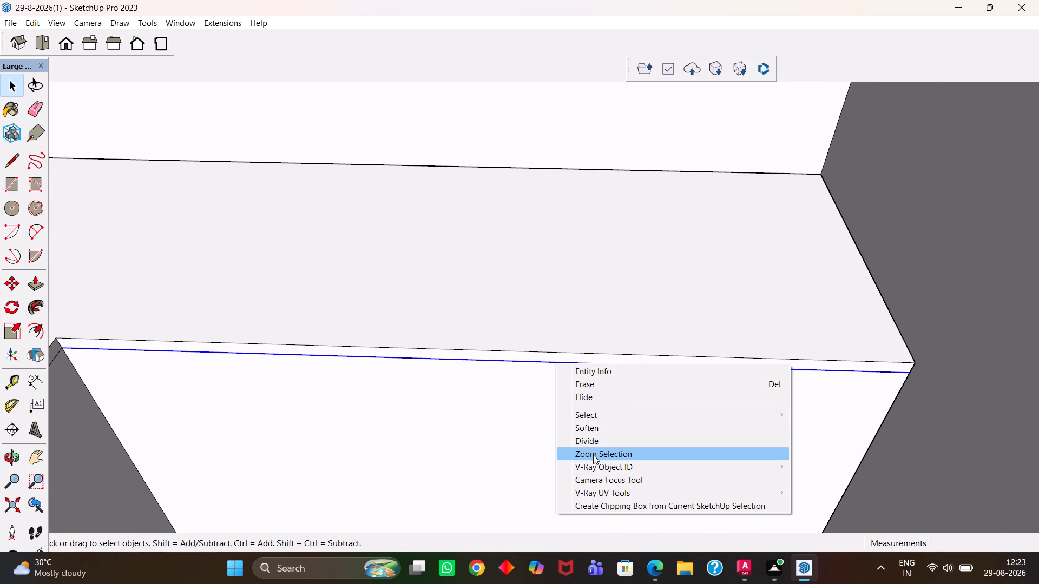
left_click(588, 443)
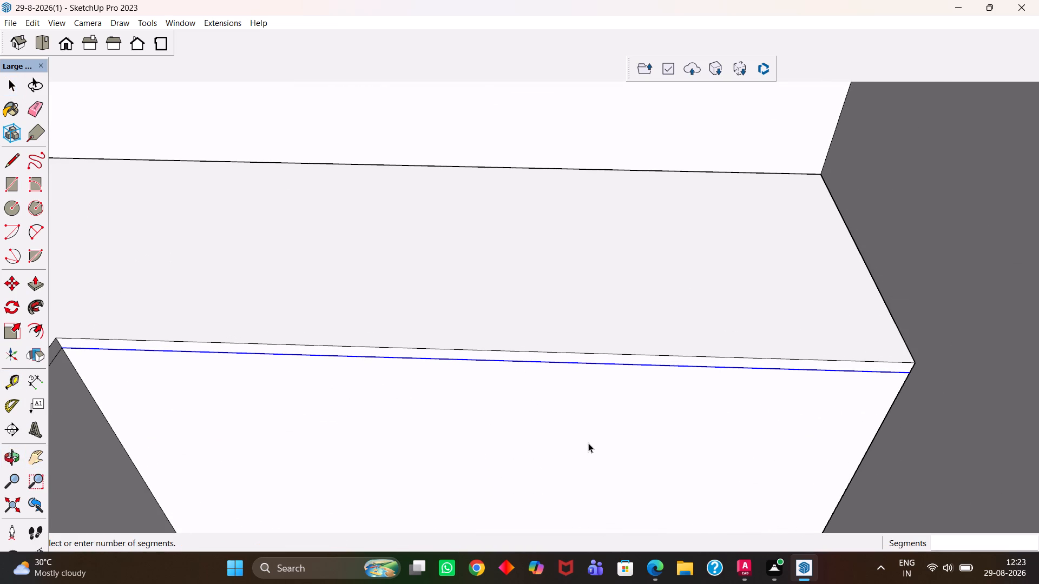
key("4")
key("Return")
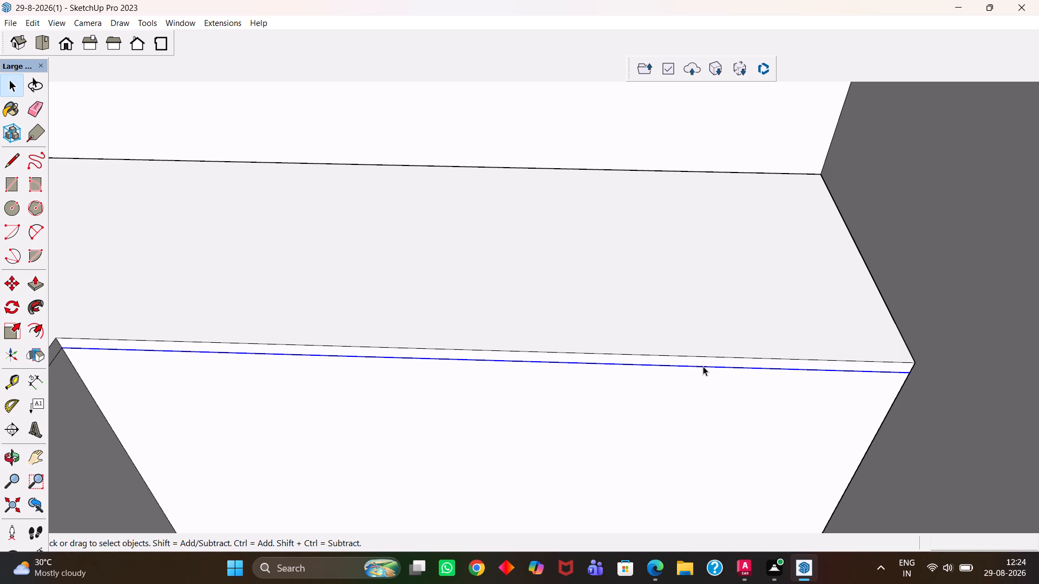
Place a vertical guide about 1' 3" from the front's wall-side end, through the nearest division point.
left_click(703, 366)
key("t")
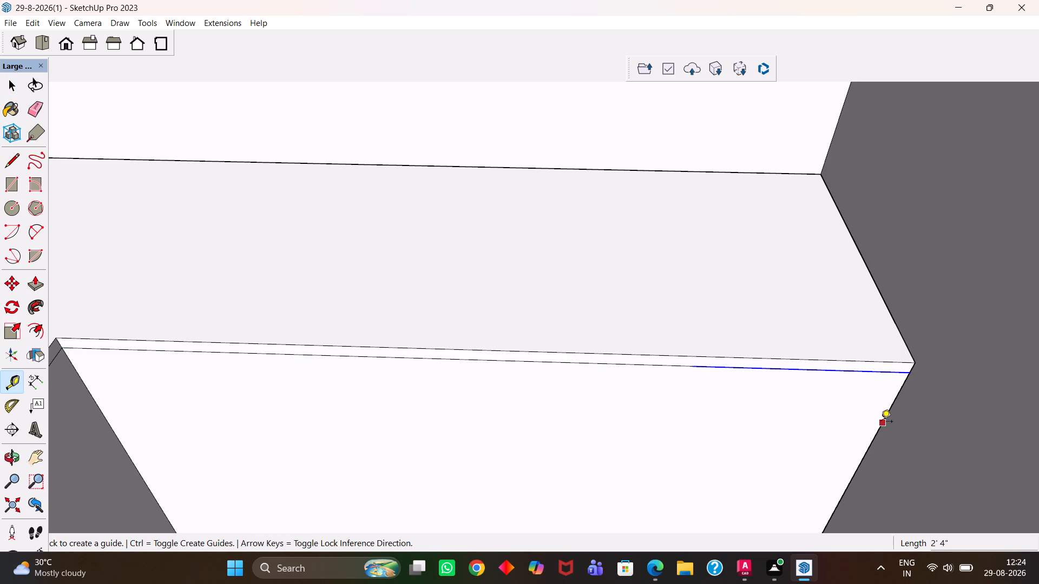
left_click(881, 422)
left_click(695, 365)
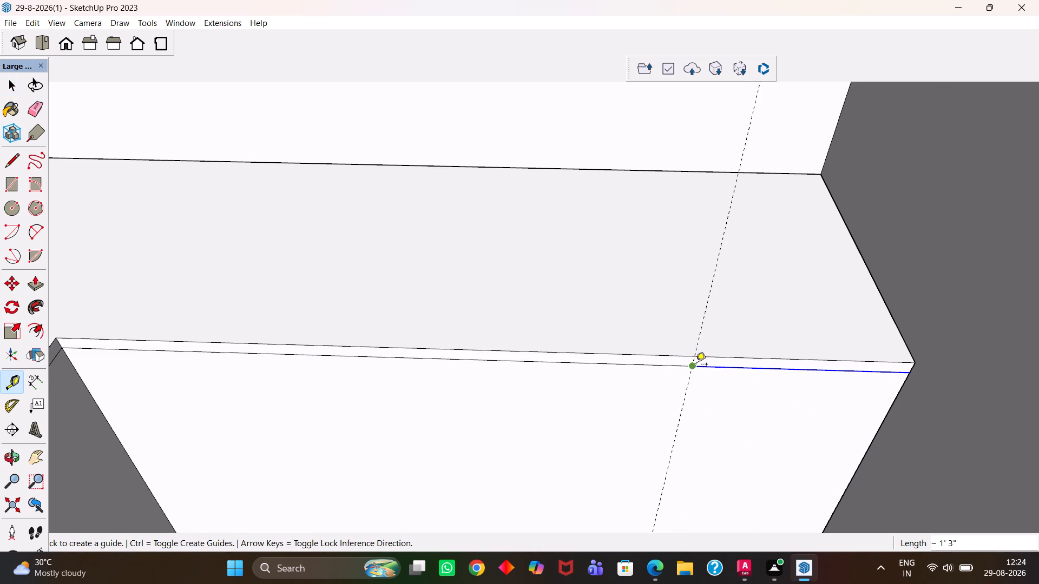
scroll(696, 365, "down", 4)
middle_click_drag(735, 414, 745, 414)
Draw a 2' 2" vertical line along the guide from the toe-kick's top edge to the division point beneath the countertop.
key("l")
scroll(748, 421, "up", 1)
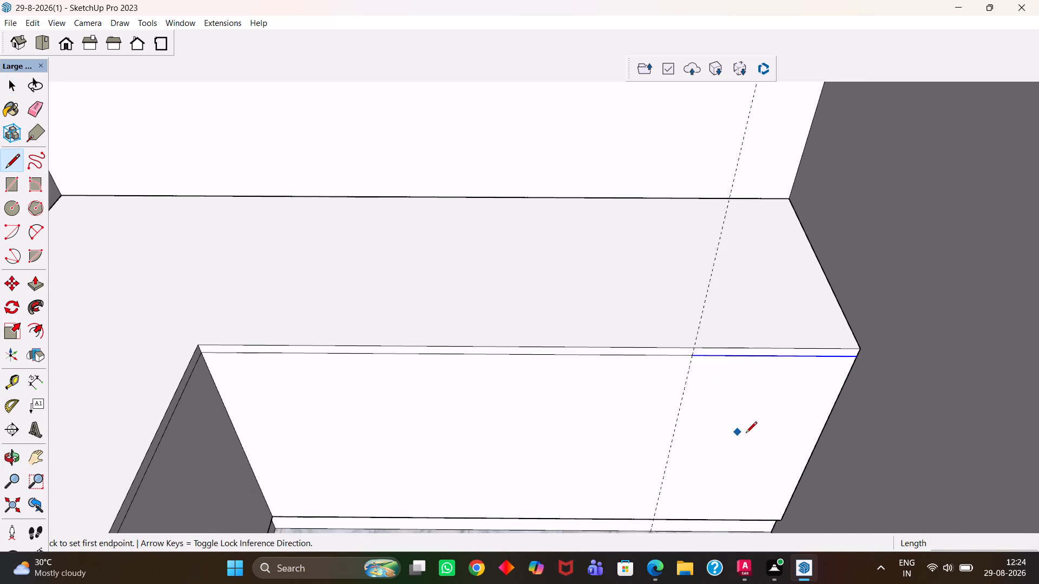
key("h")
left_click_drag(751, 444, 721, 350)
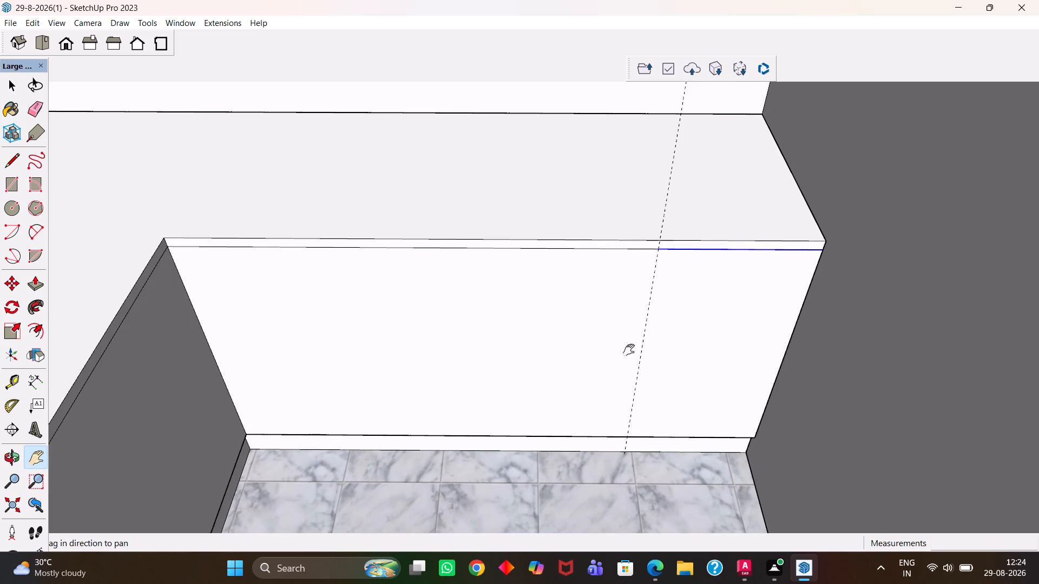
middle_click_drag(634, 360, 653, 379)
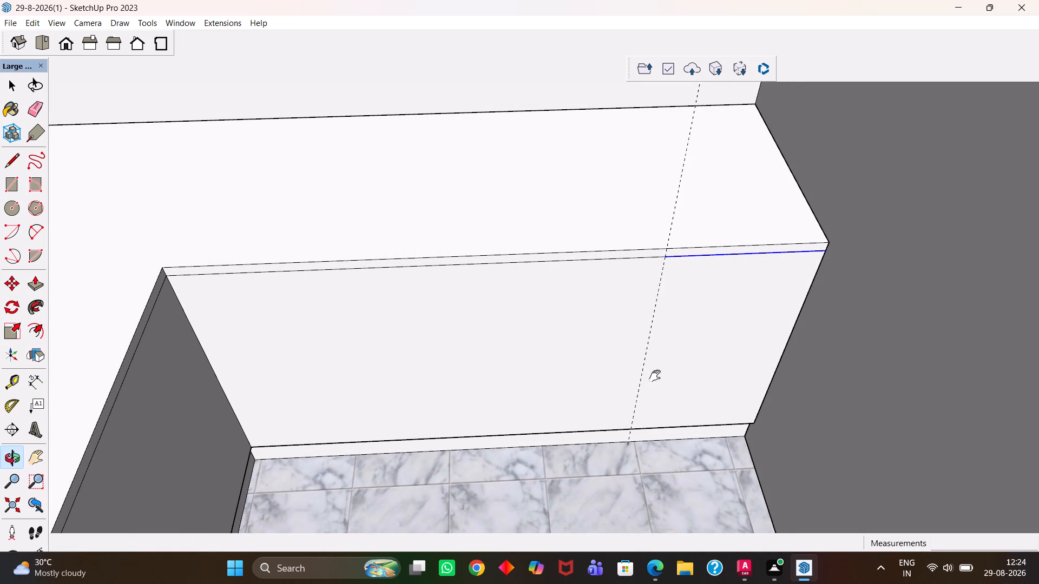
scroll(663, 390, "up", 3)
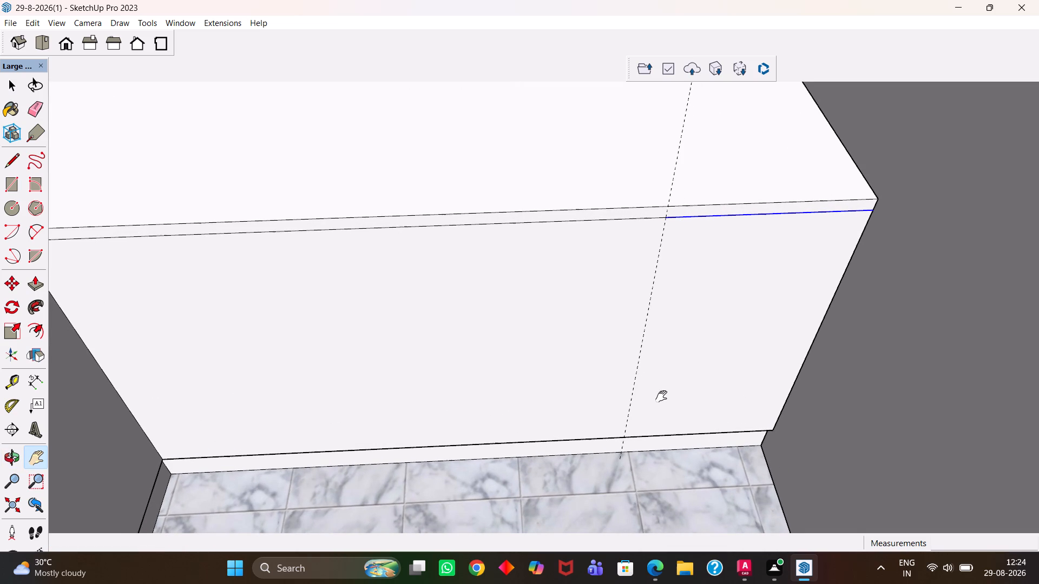
key("l")
scroll(660, 408, "up", 1)
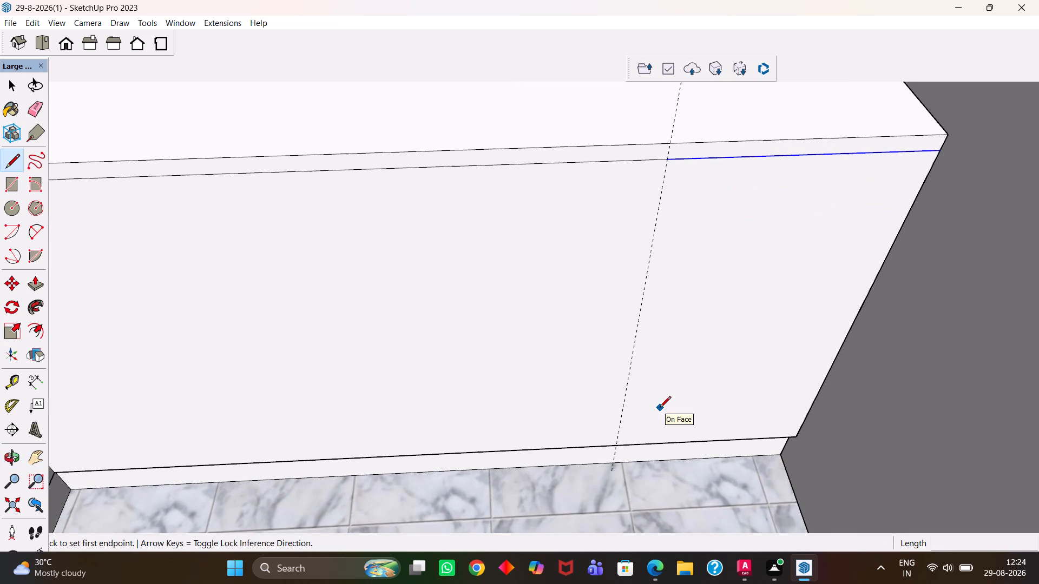
left_click(615, 447)
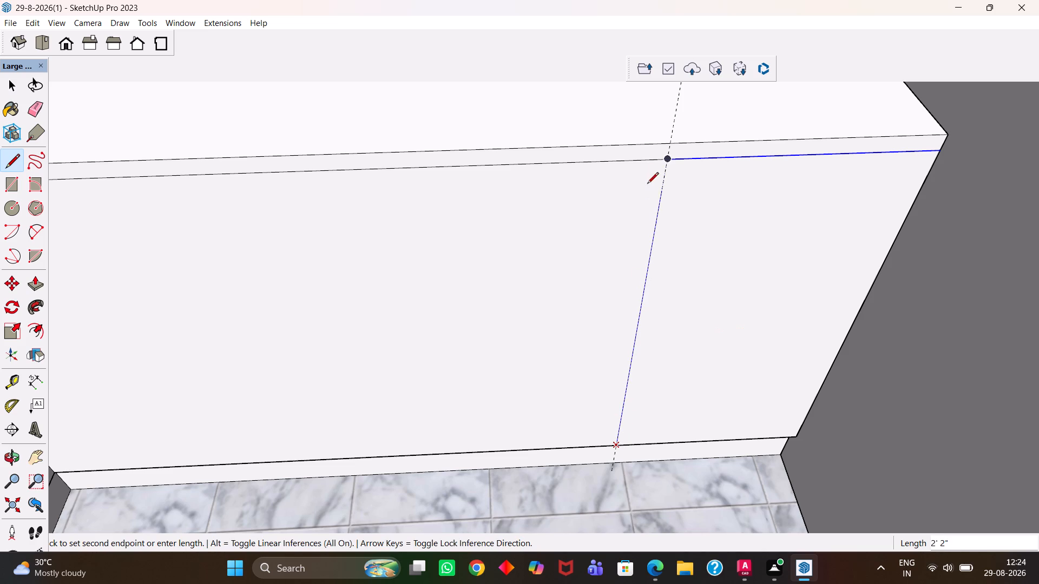
left_click(667, 160)
scroll(665, 175, "down", 4)
key("space")
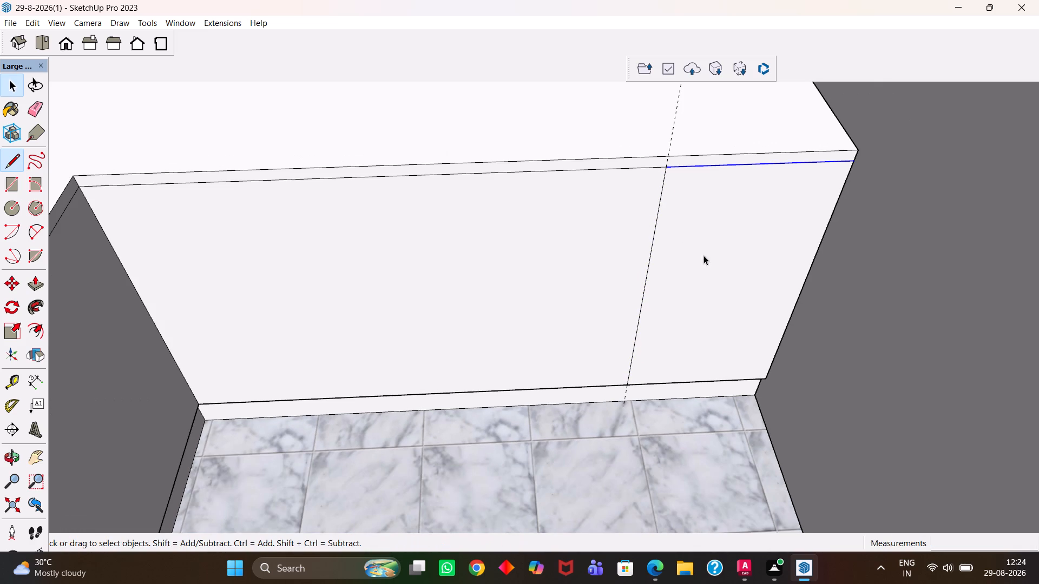
Copy the wall-side panel face of the shorter counter leg about 1' 3 1/2" away, out over the kitchen floor.
left_click(720, 260)
scroll(721, 261, "down", 4)
key("m")
left_click(718, 271)
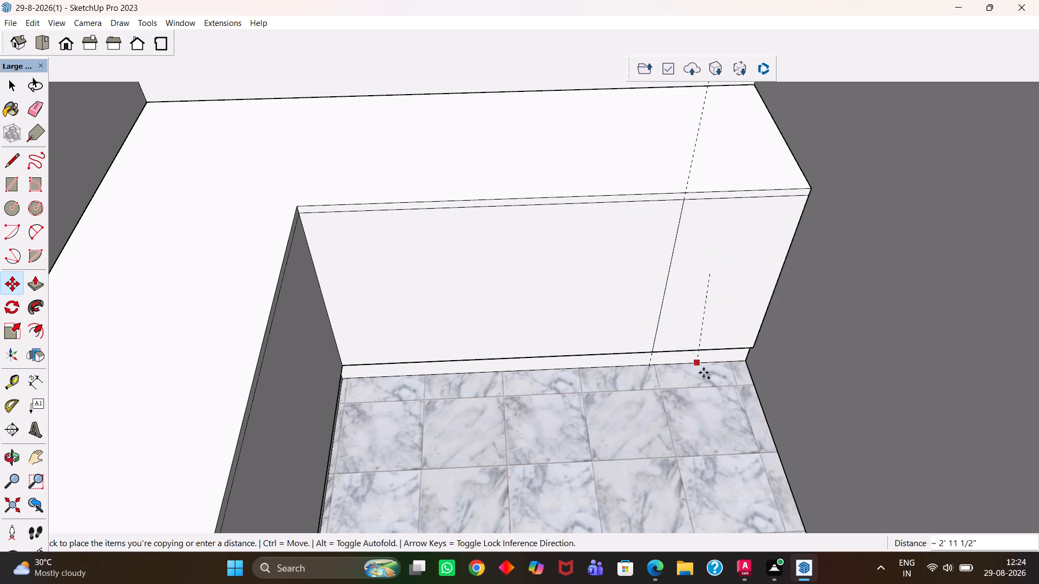
scroll(647, 379, "down", 5)
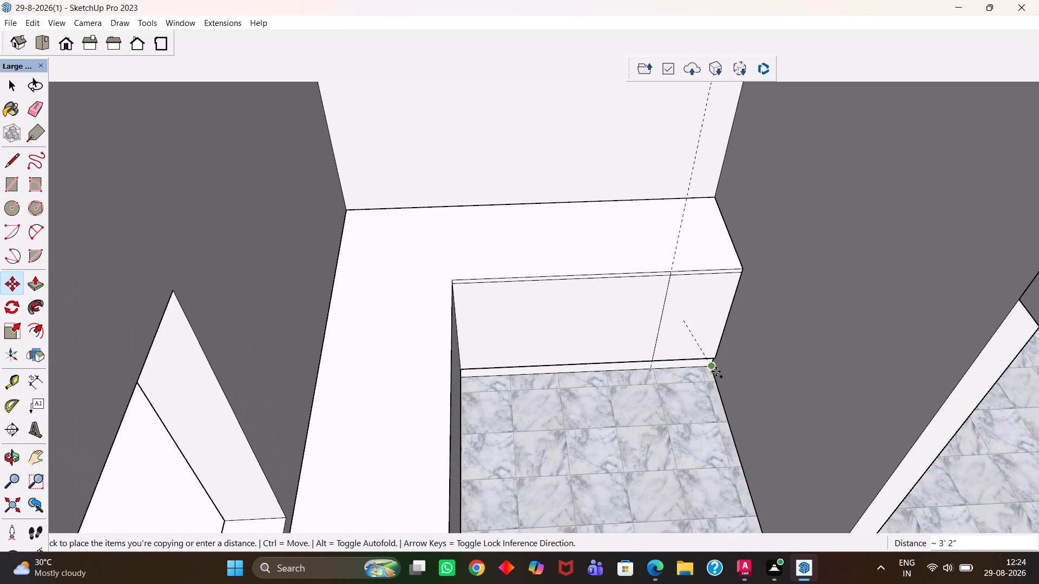
key("space")
key("h")
scroll(676, 353, "up", 3)
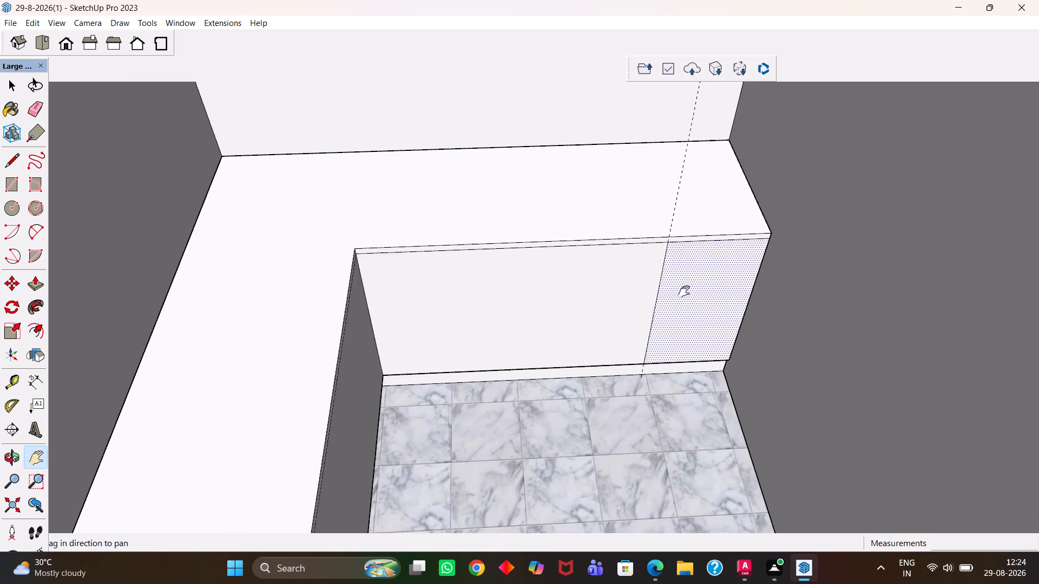
left_click_drag(681, 290, 476, 340)
middle_click_drag(436, 380, 523, 367)
middle_click(523, 367)
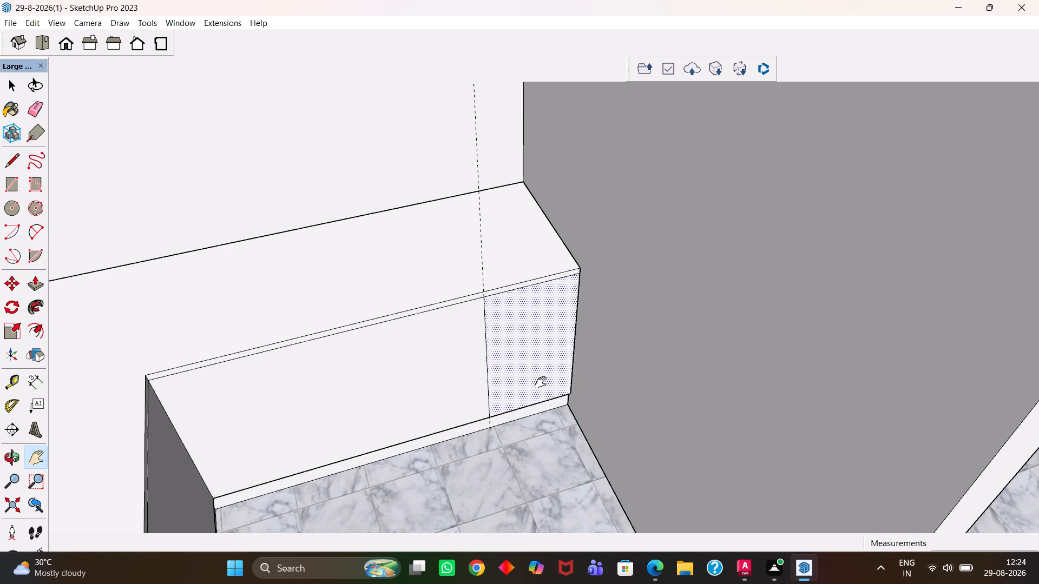
key("m")
left_click(537, 373)
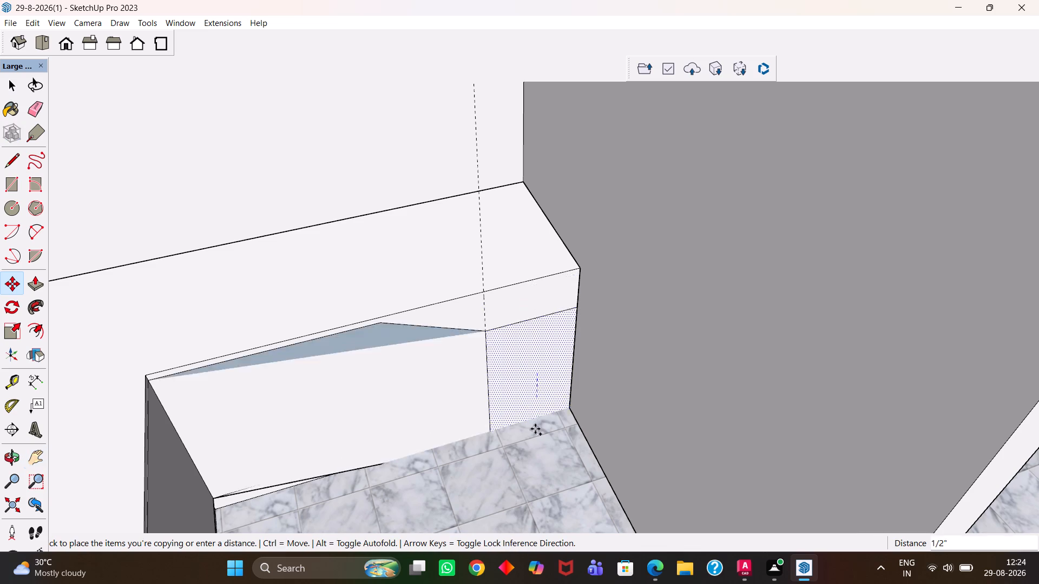
left_click(551, 462)
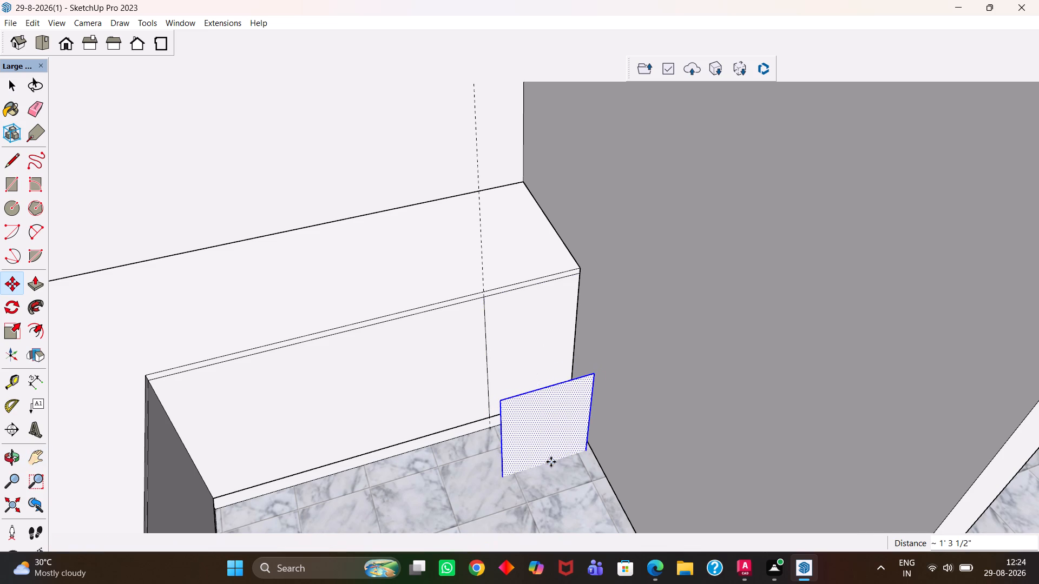
Extrude the copied panel face over the kitchen floor 18 mm with Push/Pull to form a shutter.
key("p")
left_click(543, 444)
key("1")
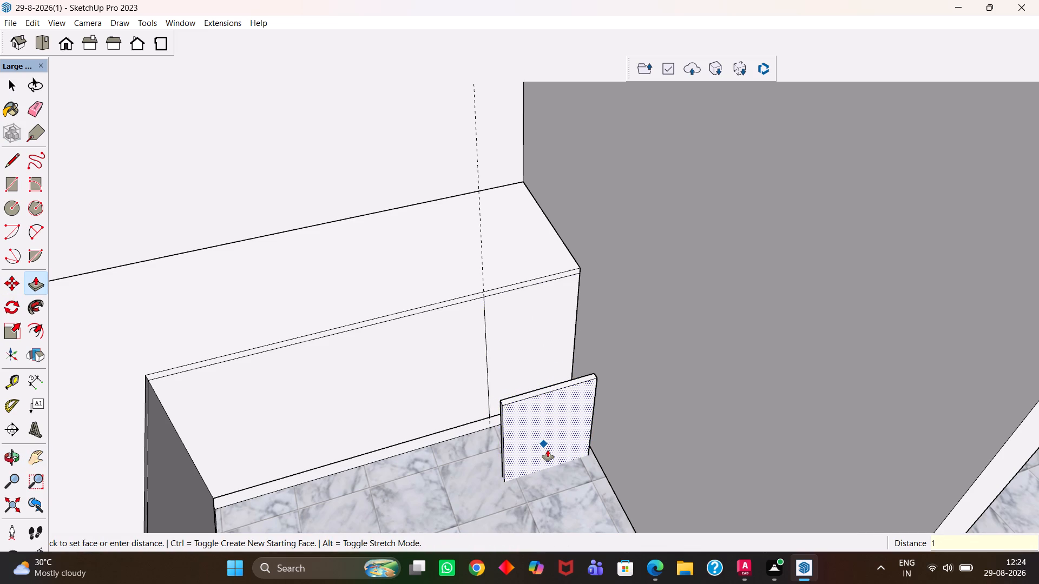
key("8")
type("MM")
key("Return")
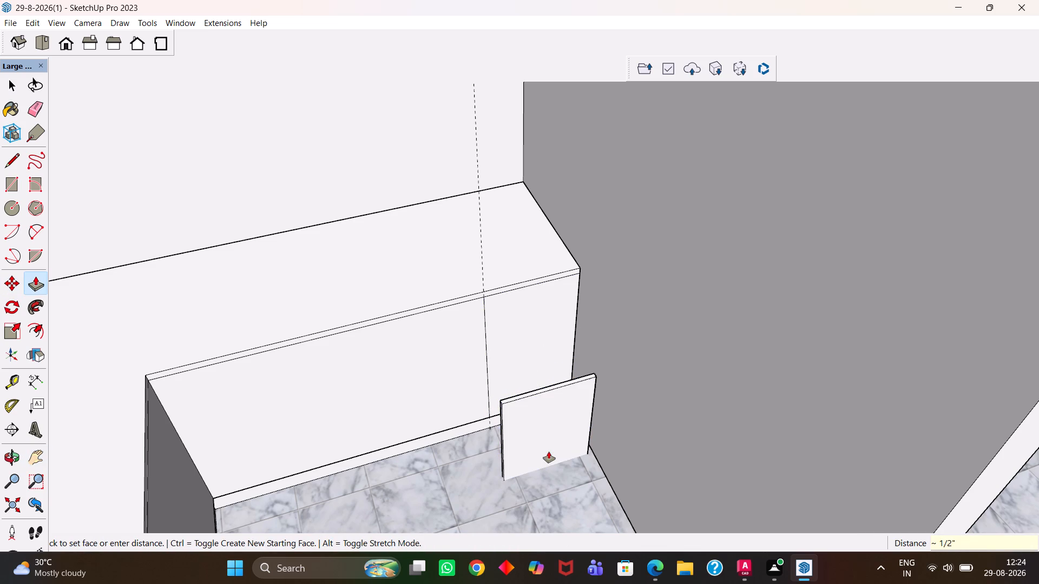
Select the whole 18 mm shutter board and make it a group.
scroll(549, 452, "up", 3)
key("space")
triple_click(548, 444)
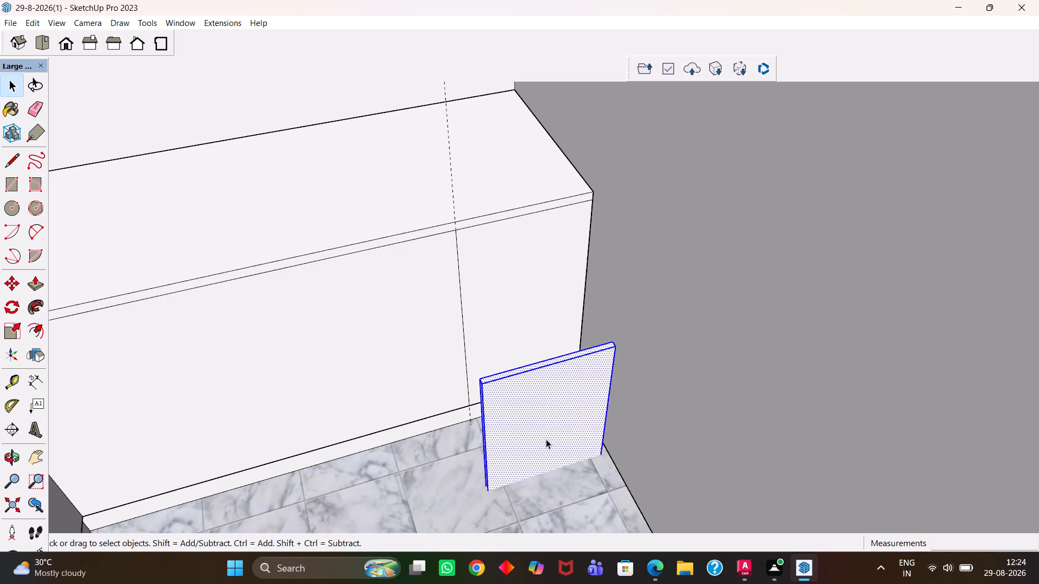
right_click(546, 436)
left_click(593, 303)
Push the wall-side panel on the shorter leg's front back 18 mm, and recess the remaining front face to the same depth.
middle_click_drag(594, 349, 594, 351)
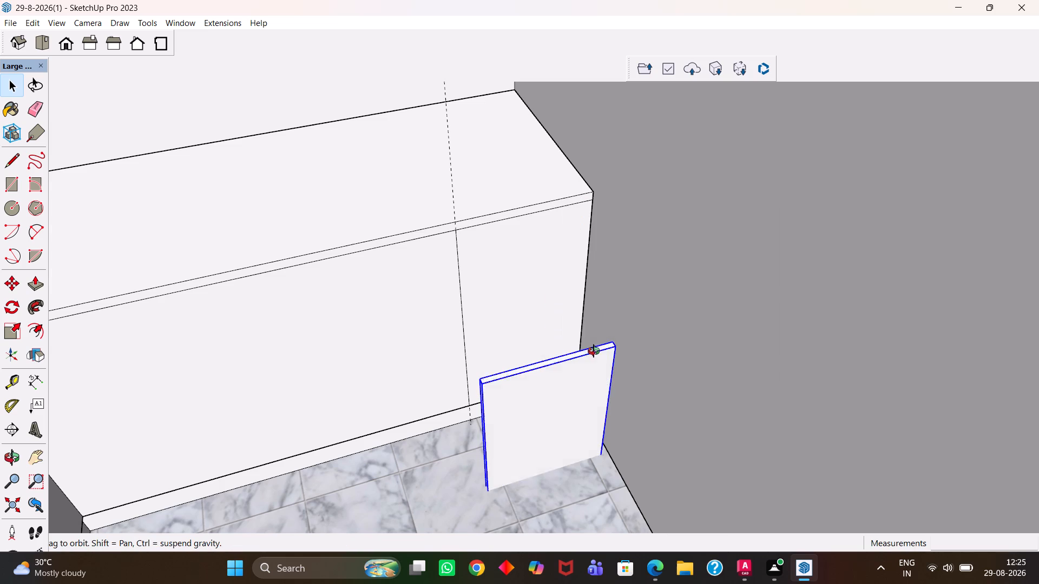
middle_click_drag(594, 351, 578, 379)
scroll(578, 379, "up", 1)
key("space")
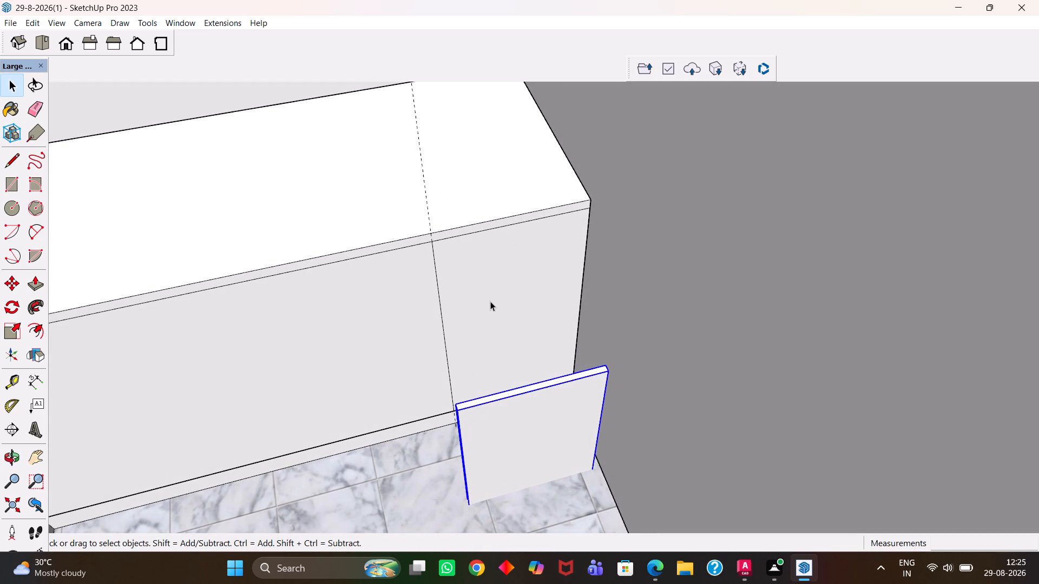
left_click(495, 301)
key("p")
left_click(497, 302)
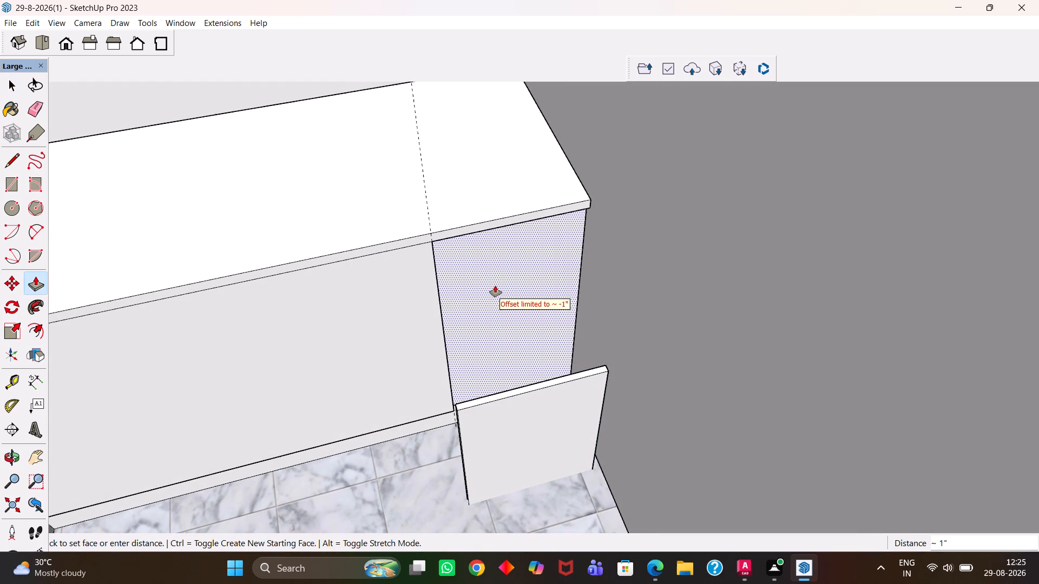
type("18MM")
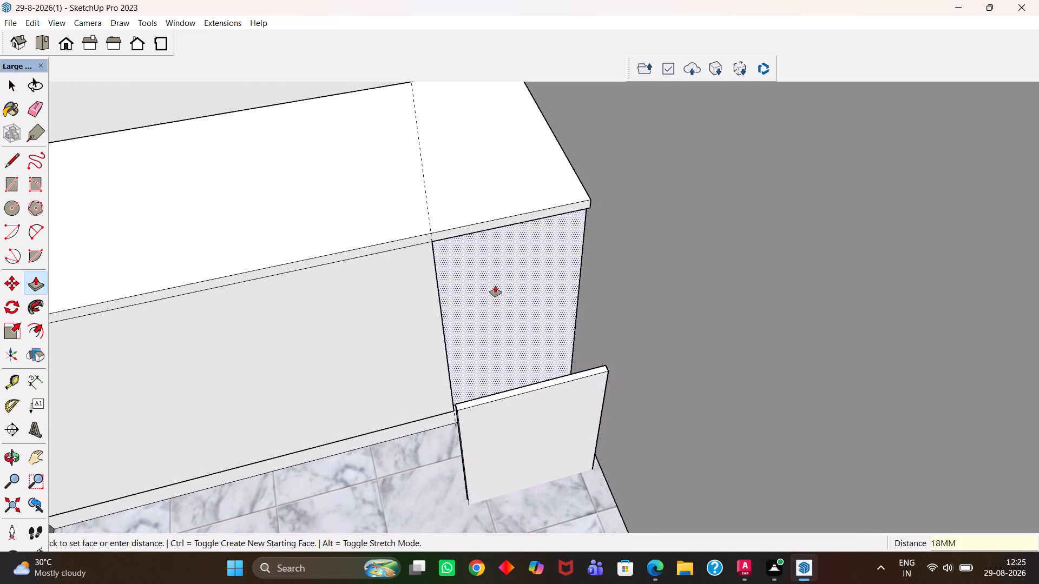
key("Return")
left_click(428, 296)
left_click(459, 266)
key("space")
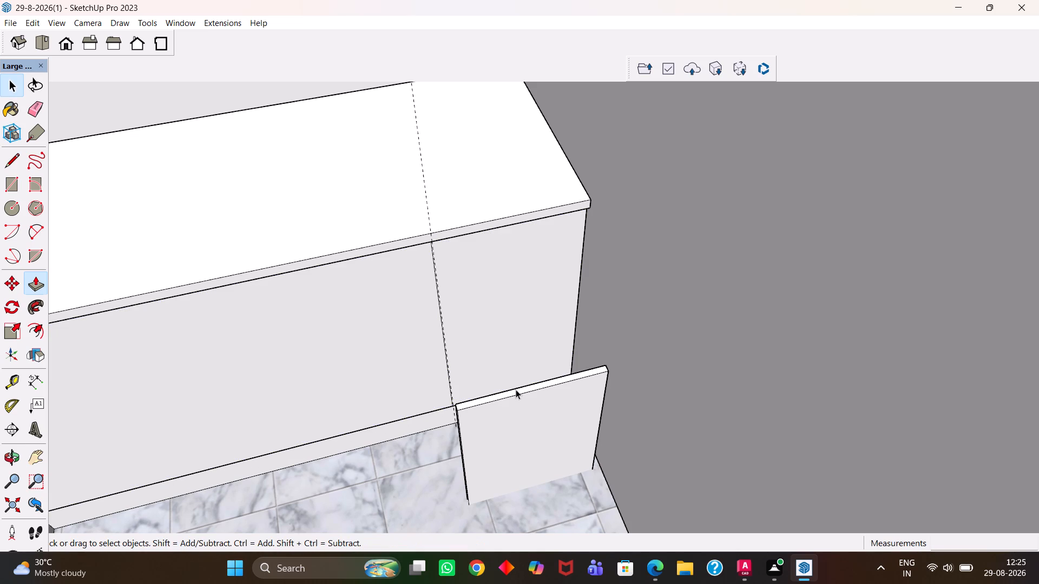
Inside the shutter group, Push/Pull the narrow side face away from the wall by 0.5 mm, and exit the group.
left_click(518, 428)
middle_click_drag(425, 439, 528, 397)
scroll(528, 397, "up", 5)
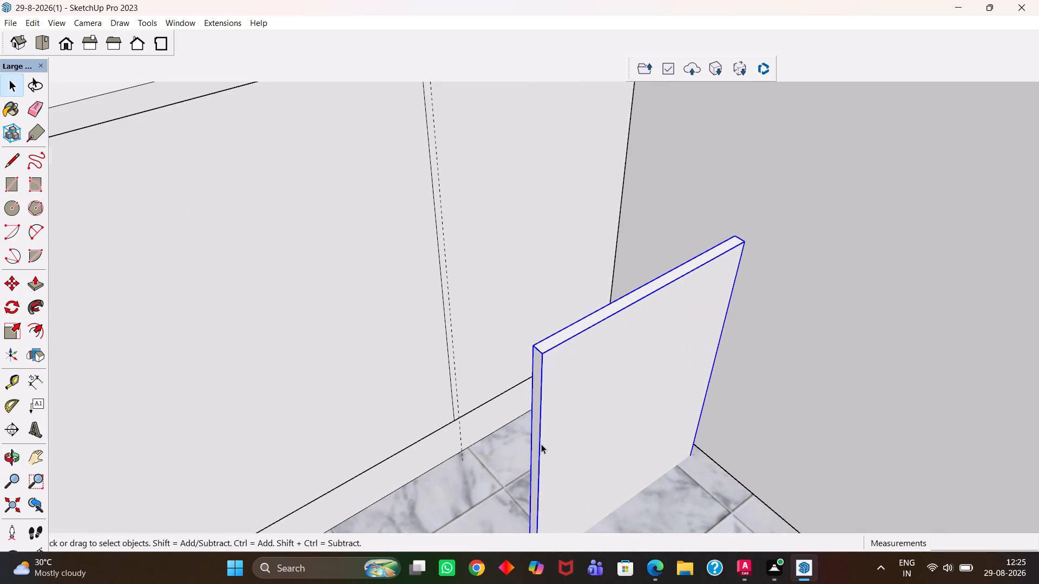
scroll(541, 444, "up", 1)
double_click(537, 433)
left_click(535, 428)
key("p")
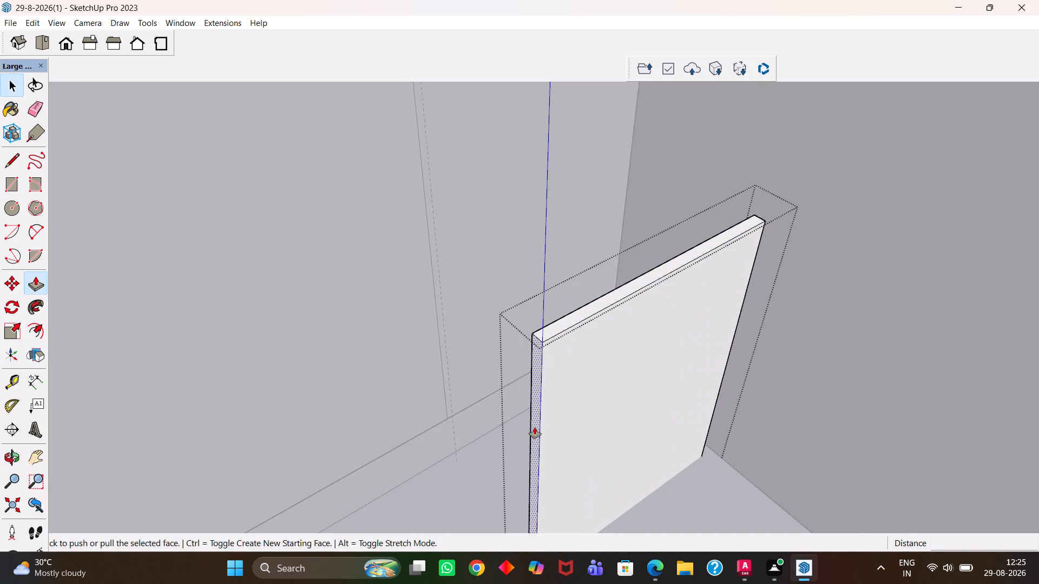
left_click(535, 427)
type("0.5MM")
key("Return")
scroll(551, 409, "down", 5)
key("h")
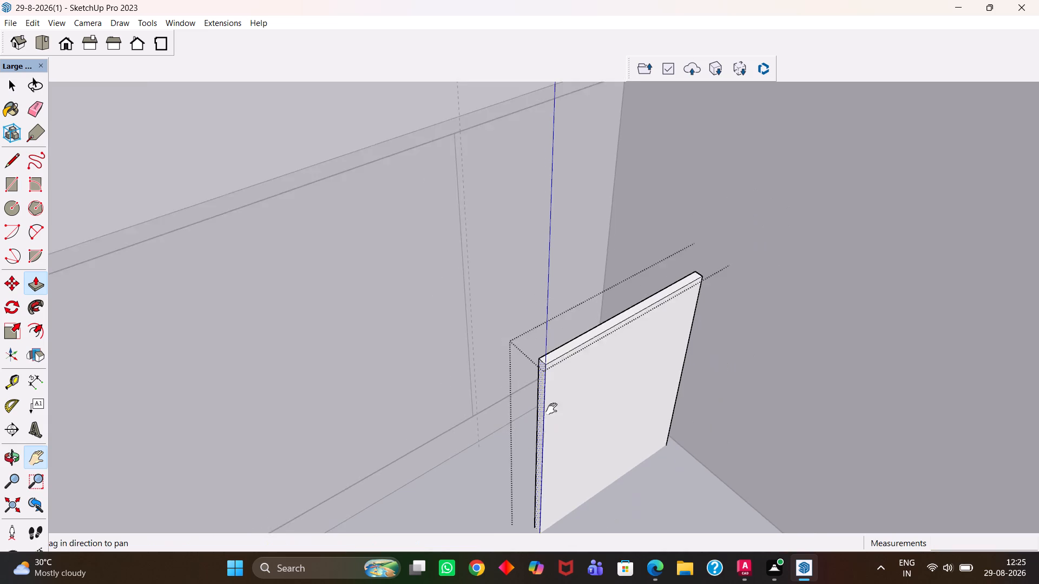
left_click_drag(587, 409, 544, 363)
middle_click_drag(542, 429, 531, 430)
scroll(524, 430, "down", 3)
key("space")
left_click(563, 460)
left_click(540, 400)
double_click(574, 466)
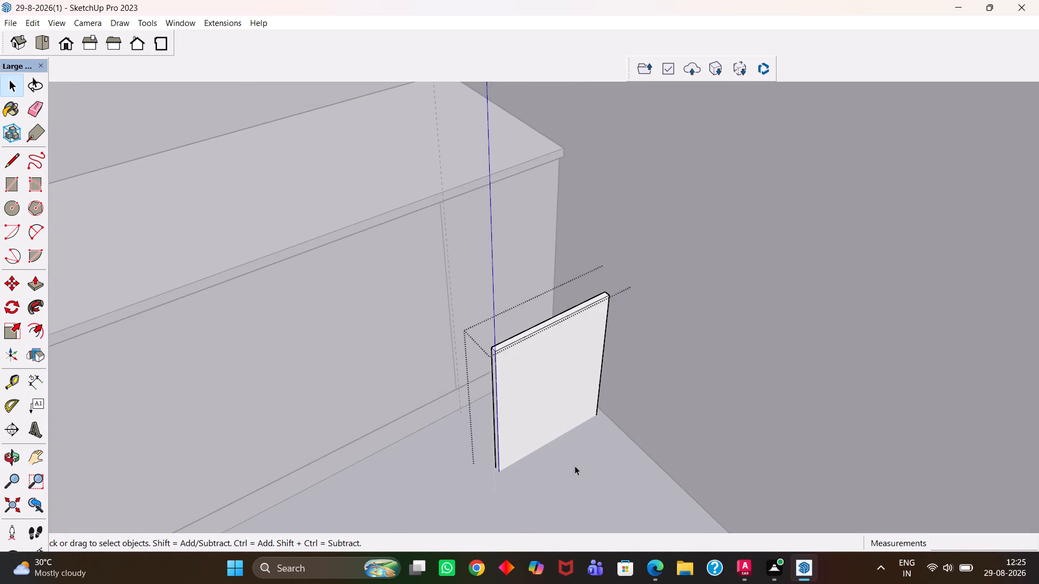
double_click(574, 466)
double_click(549, 455)
scroll(542, 450, "down", 4)
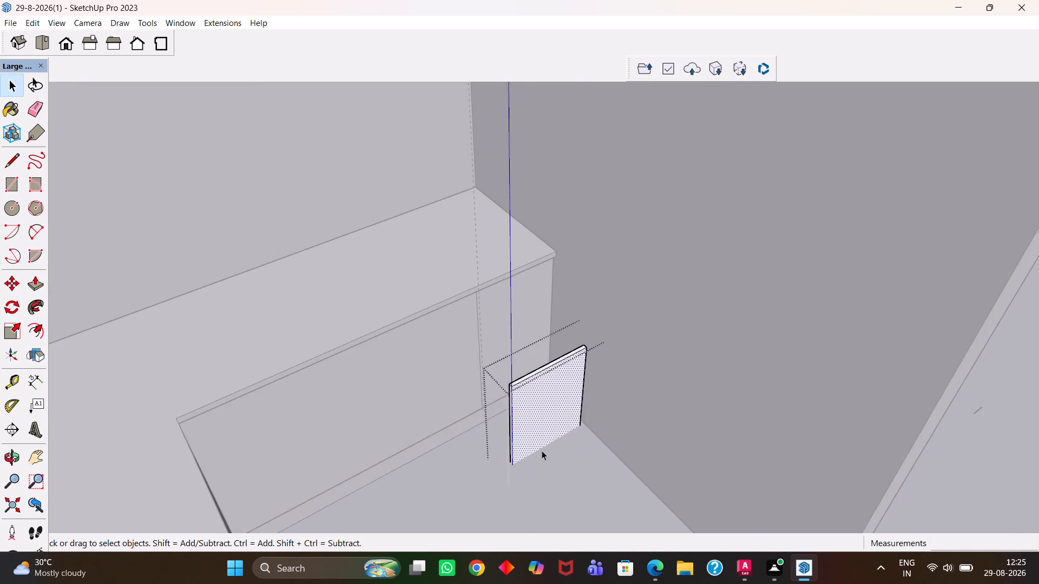
middle_click_drag(583, 434, 512, 455)
scroll(481, 459, "down", 9)
middle_click_drag(458, 412, 457, 462)
scroll(457, 462, "down", 3)
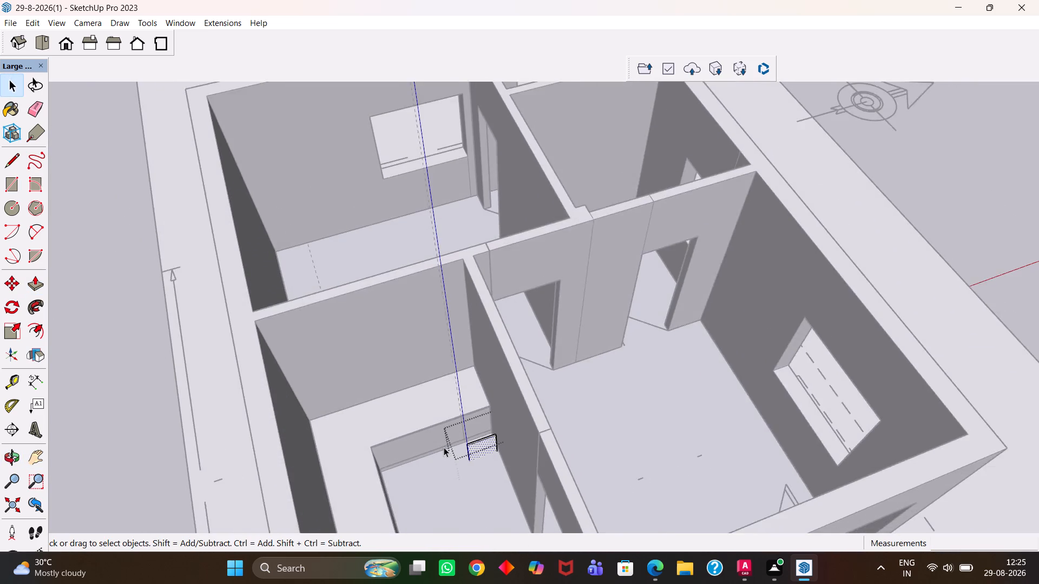
scroll(444, 447, "down", 3)
key("space")
double_click(201, 367)
Move the shutter group by its top corner into the wall-side recess beneath the countertop, flush with the countertop's front edge.
scroll(404, 439, "up", 10)
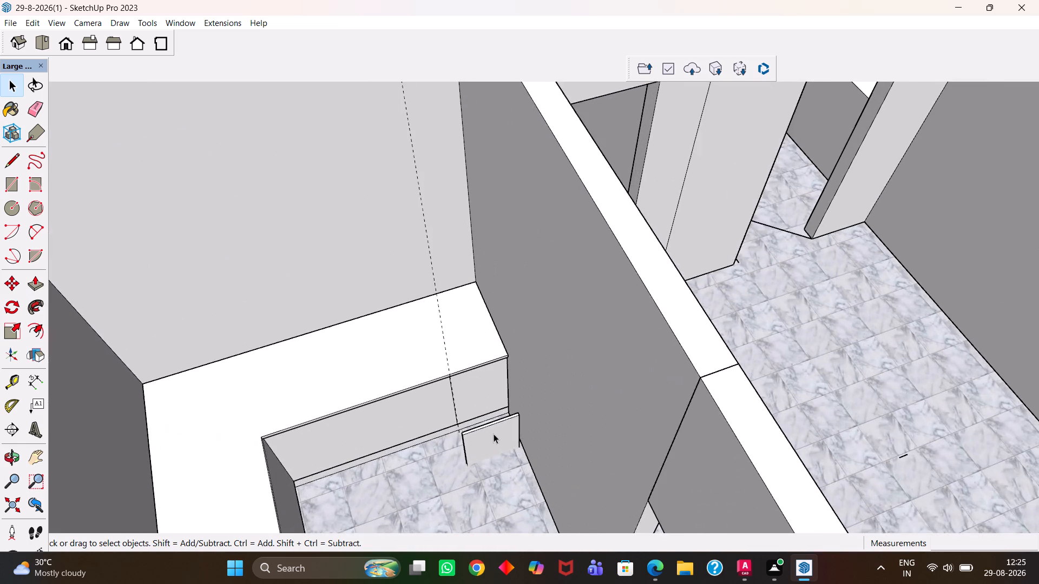
scroll(494, 434, "up", 2)
left_click(494, 433)
scroll(494, 432, "up", 10)
key("m")
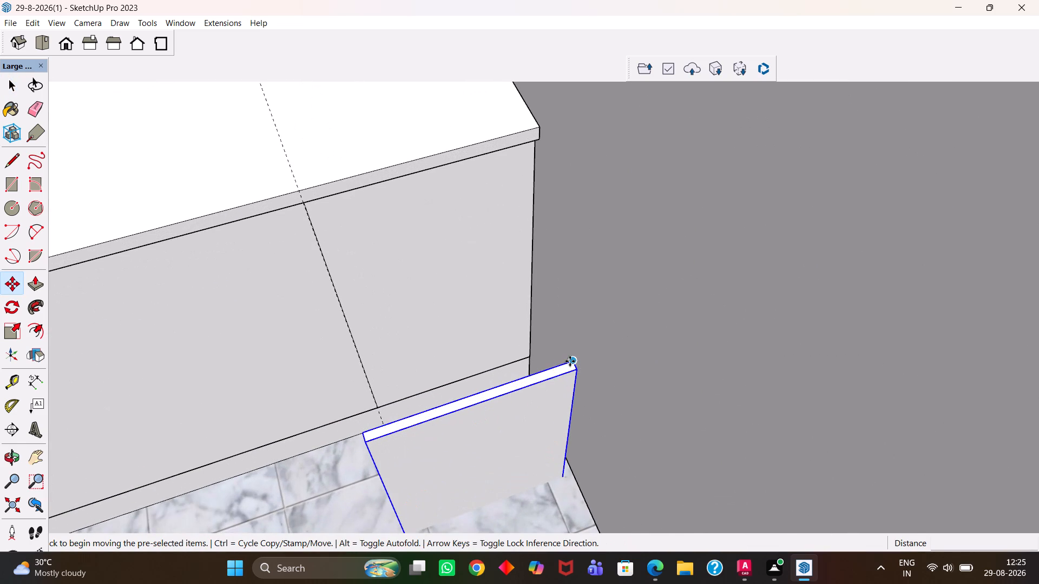
left_click(570, 361)
scroll(557, 206, "up", 2)
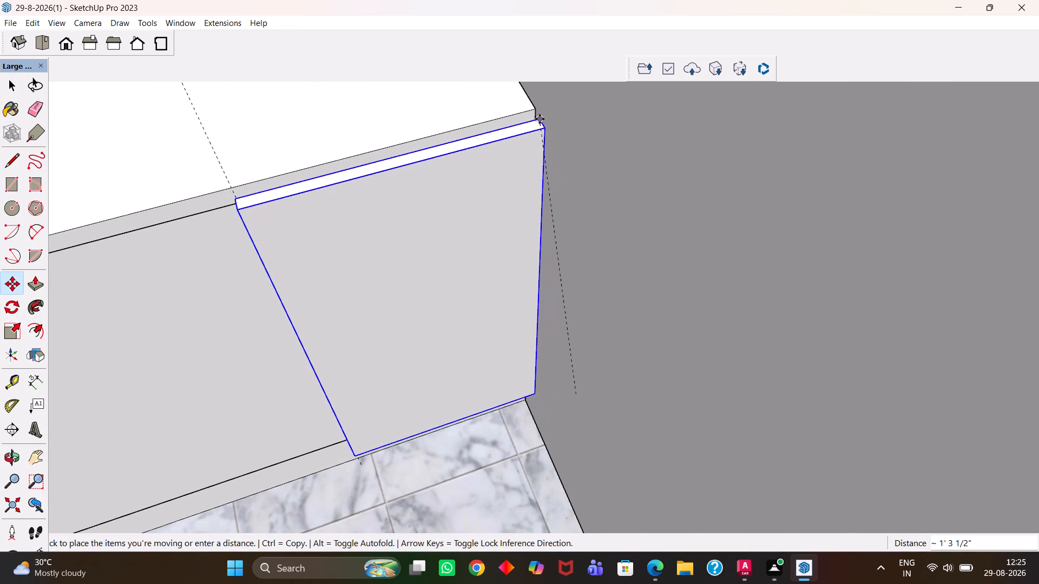
left_click(537, 118)
scroll(537, 135, "up", 3)
left_click(541, 137)
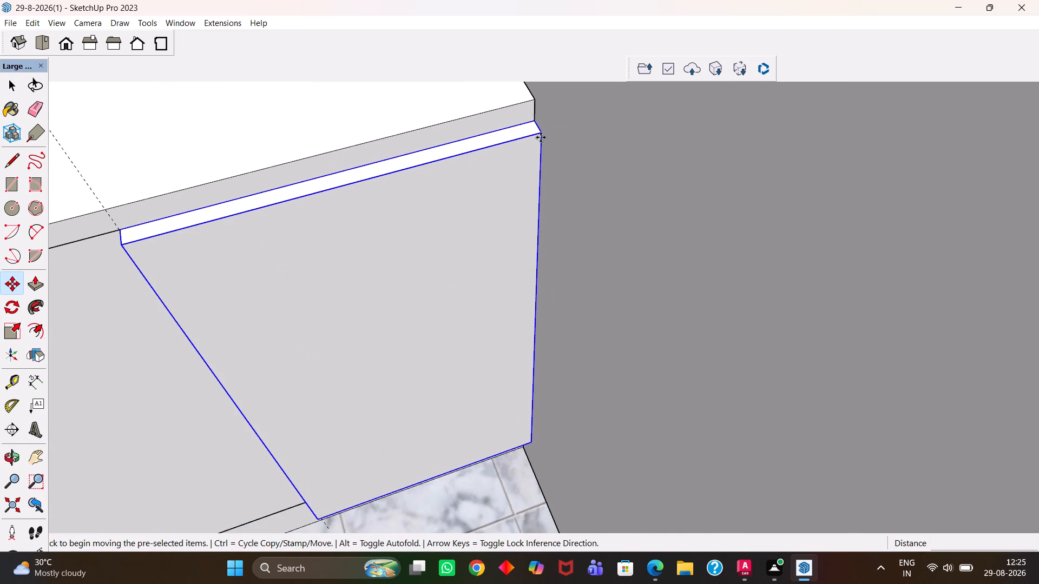
left_click(536, 121)
Copy the shutter about 3' 9" along the shorter leg to the counter's inner corner, divided into 3 evenly spaced copies (/3).
key("h")
scroll(533, 146, "down", 4)
middle_click_drag(290, 218, 415, 152)
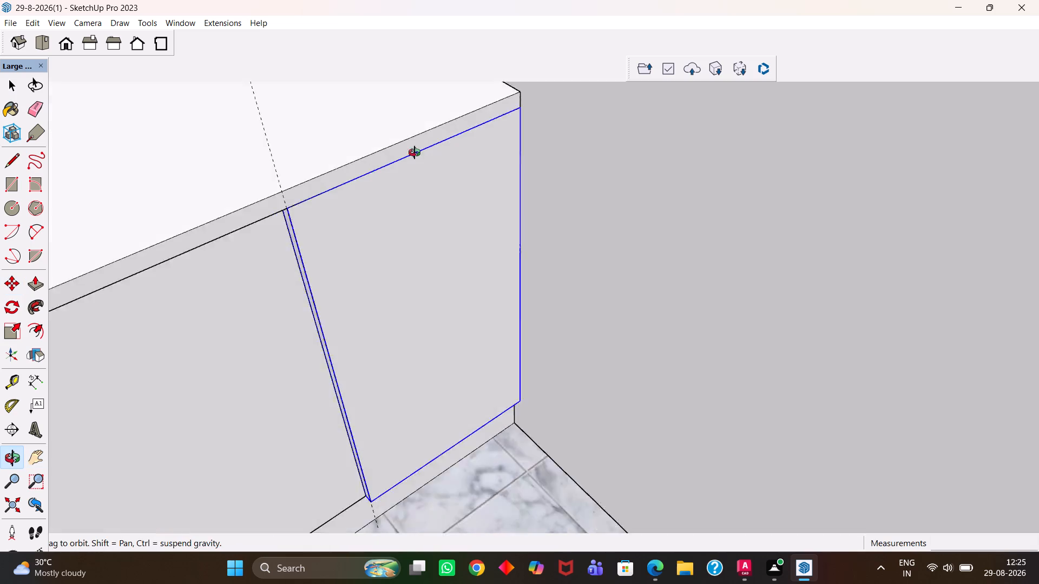
middle_click_drag(415, 152, 524, 95)
scroll(524, 95, "up", 1)
middle_click_drag(459, 301, 369, 336)
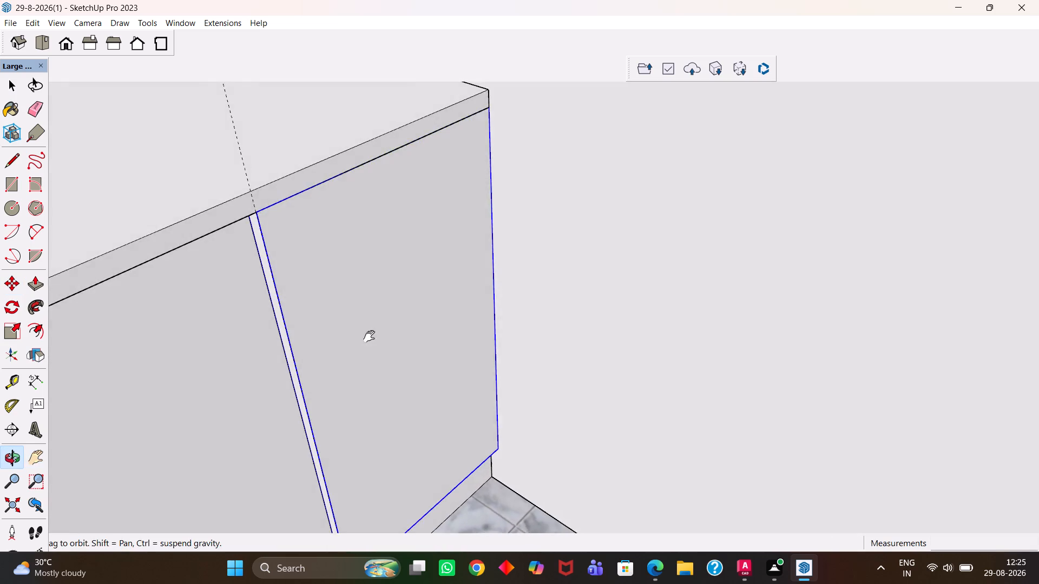
middle_click_drag(369, 336, 371, 335)
key("h")
left_click_drag(328, 345, 510, 98)
scroll(508, 361, "up", 19)
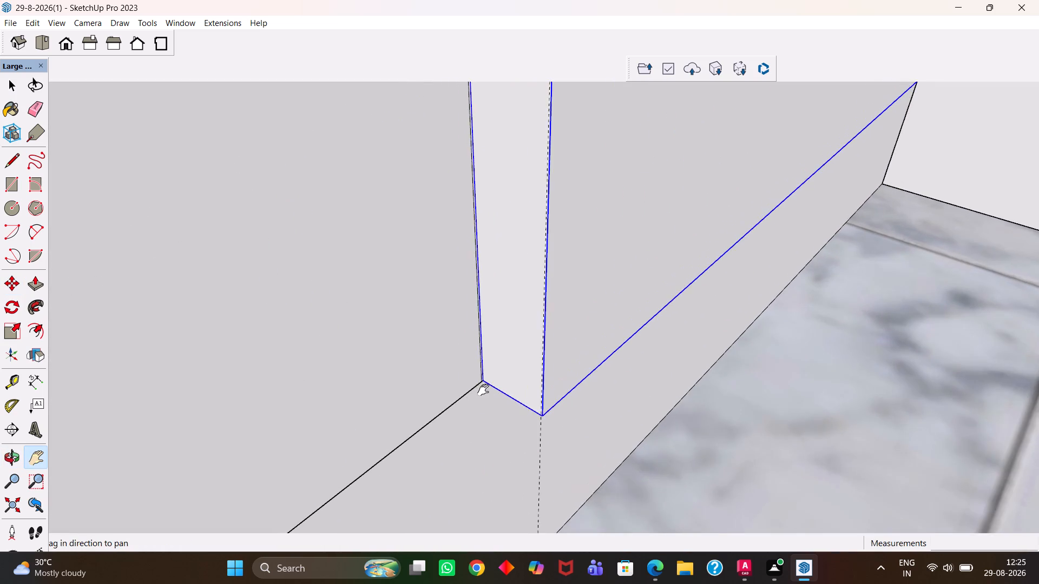
scroll(483, 390, "up", 5)
middle_click_drag(482, 394, 372, 358)
scroll(431, 381, "up", 1)
scroll(408, 379, "down", 5)
key("m")
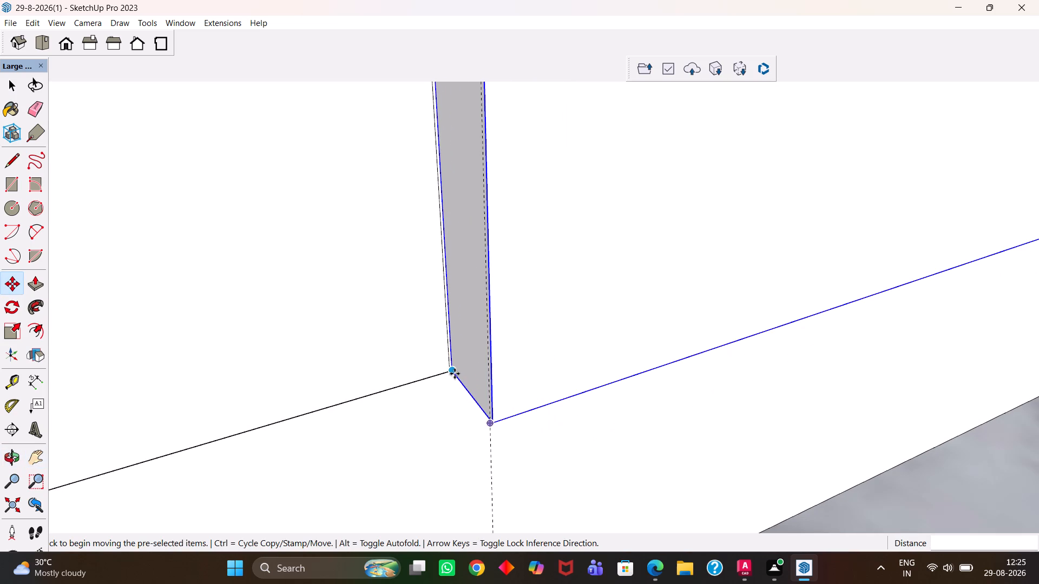
left_click(454, 374)
key("h")
scroll(365, 394, "down", 11)
left_click_drag(277, 393, 475, 353)
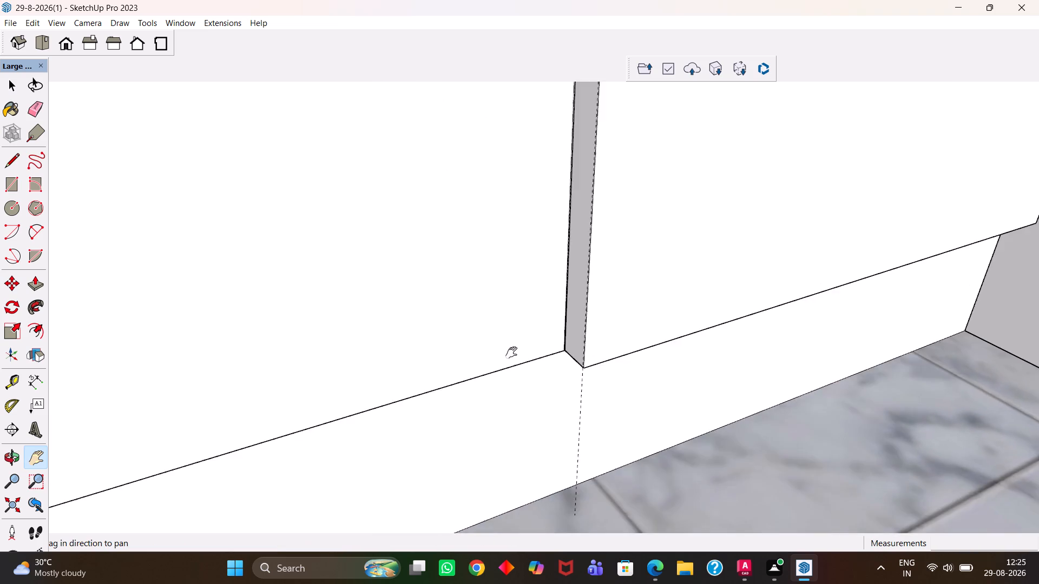
middle_click_drag(580, 364, 377, 389)
scroll(376, 389, "down", 3)
left_click_drag(321, 359, 646, 486)
left_click_drag(442, 432, 591, 462)
middle_click_drag(470, 445, 641, 433)
scroll(641, 433, "down", 3)
left_click_drag(403, 432, 429, 419)
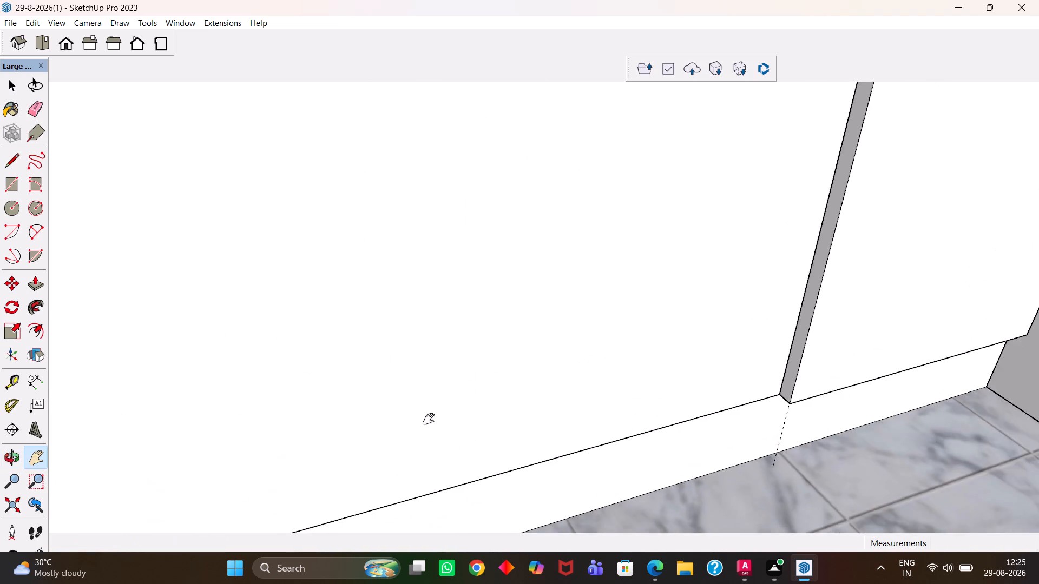
left_click_drag(429, 419, 576, 358)
scroll(667, 388, "down", 11)
scroll(703, 384, "up", 1)
middle_click_drag(703, 384, 548, 391)
scroll(406, 412, "up", 6)
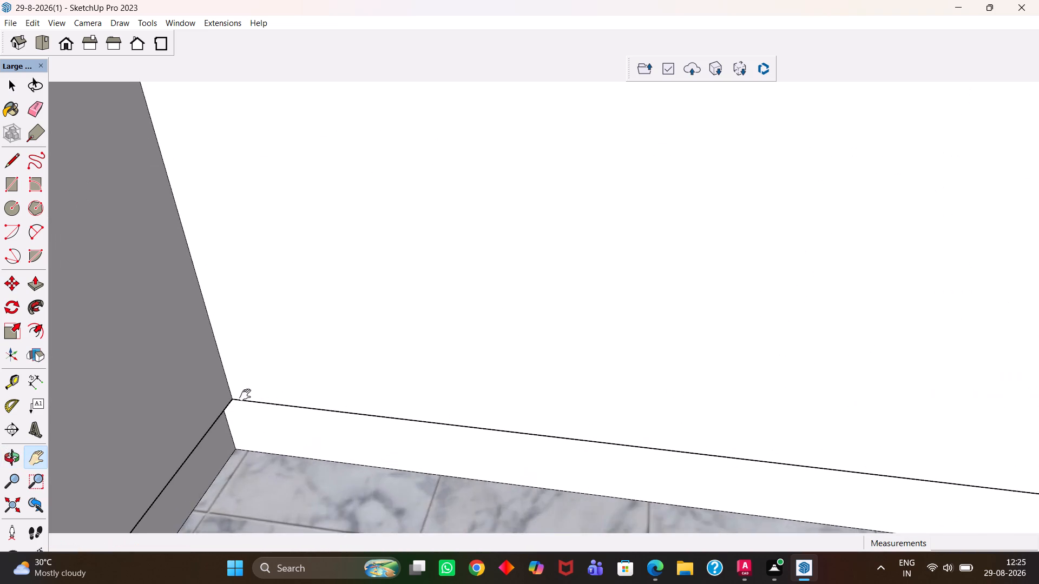
scroll(245, 395, "up", 4)
left_click_drag(223, 408, 277, 433)
key("Escape")
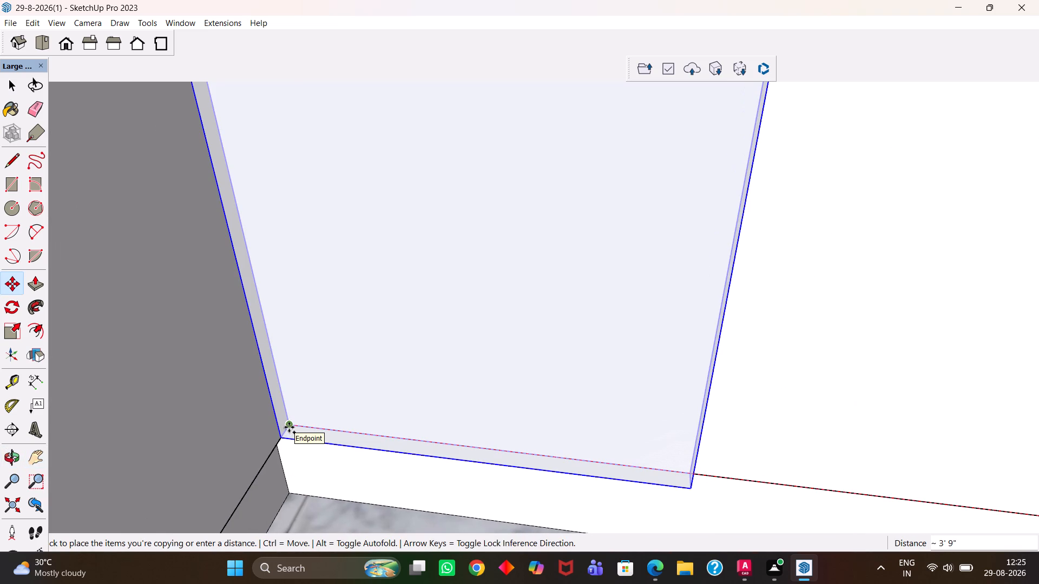
left_click(289, 427)
type("/3")
key("Return")
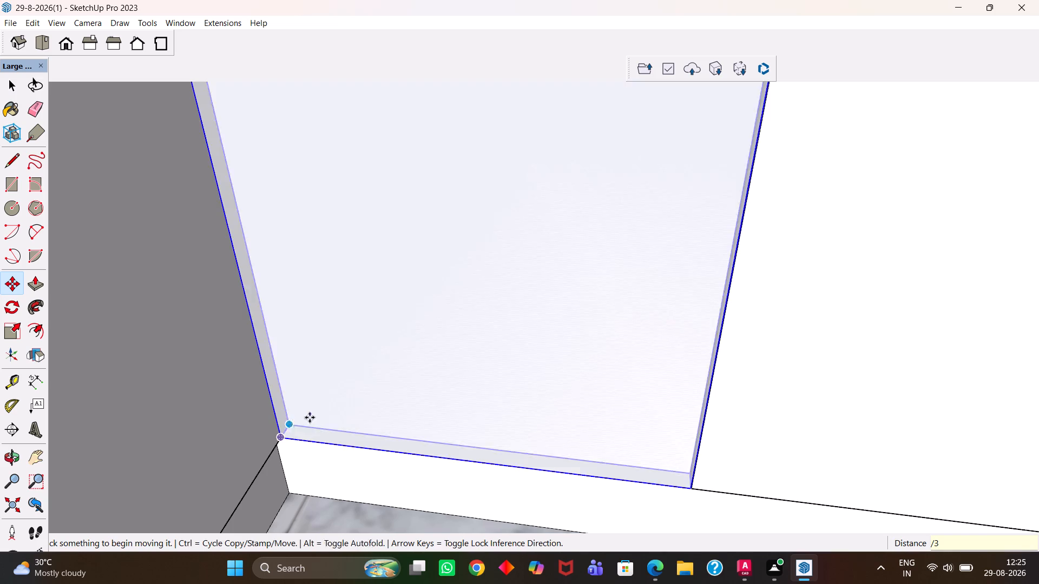
Examine the row of shutters along the shorter counter leg and the plain front of the longer leg.
key("h")
scroll(466, 382, "down", 7)
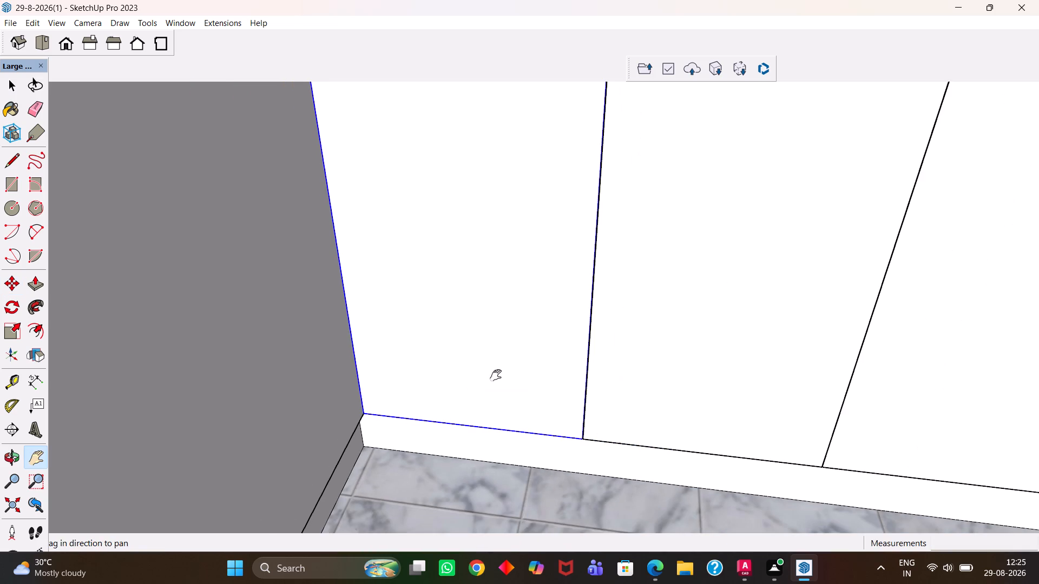
middle_click_drag(512, 427, 521, 441)
middle_click_drag(523, 448, 525, 455)
middle_click(526, 457)
key("h")
left_click_drag(728, 398, 450, 430)
scroll(549, 411, "down", 1)
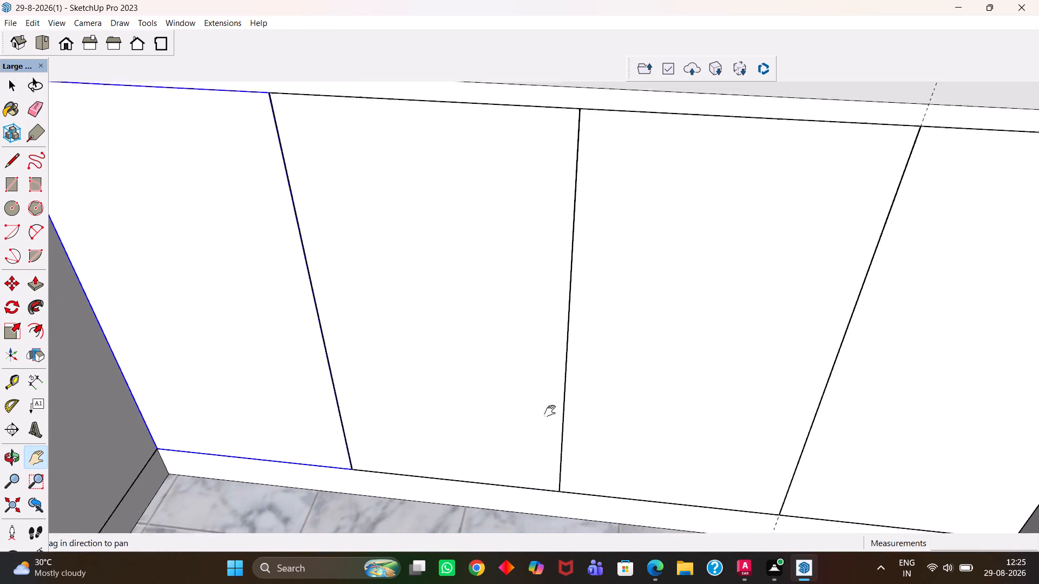
scroll(550, 411, "down", 3)
middle_click_drag(562, 325, 603, 441)
scroll(603, 441, "up", 1)
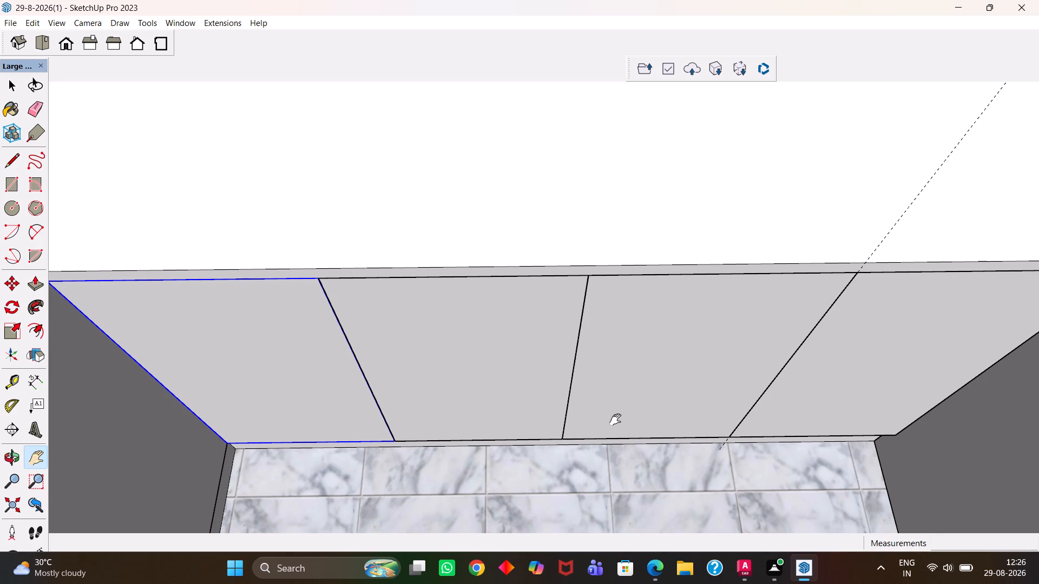
scroll(625, 422, "up", 15)
key("h")
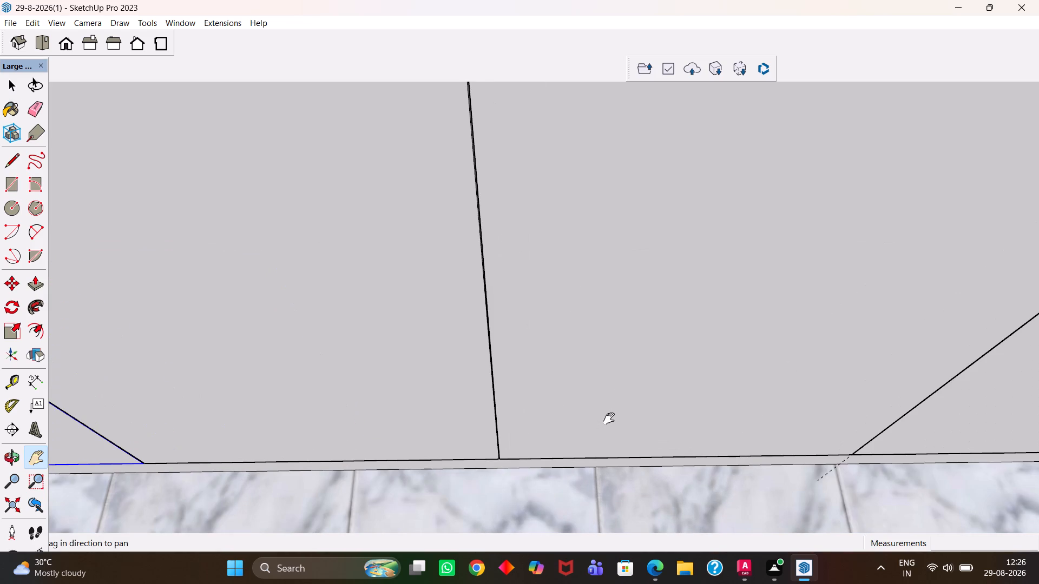
scroll(609, 419, "down", 2)
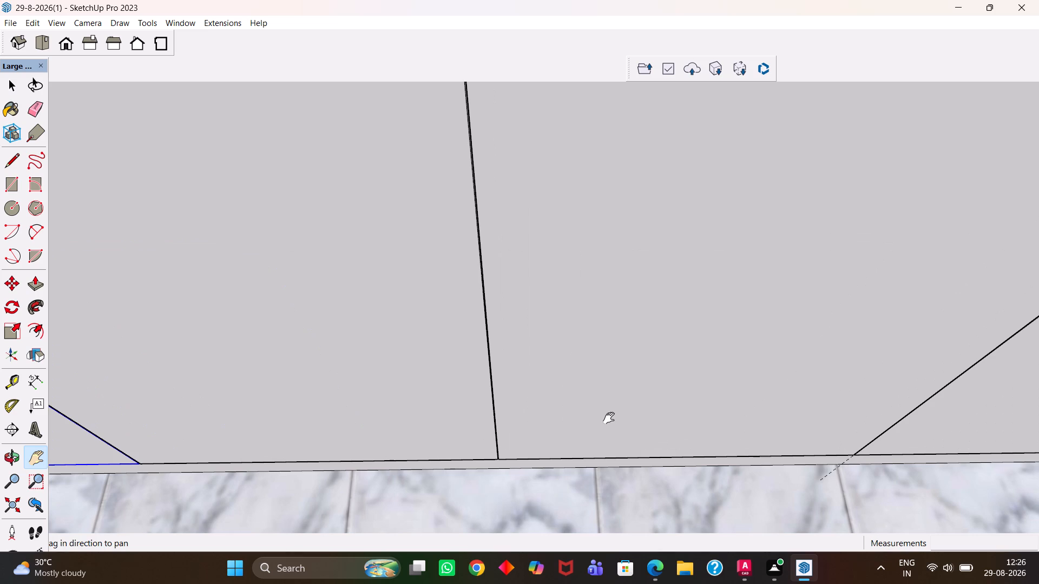
scroll(609, 418, "up", 4)
key("h")
scroll(597, 419, "down", 16)
middle_click_drag(624, 446, 424, 349)
scroll(621, 413, "up", 1)
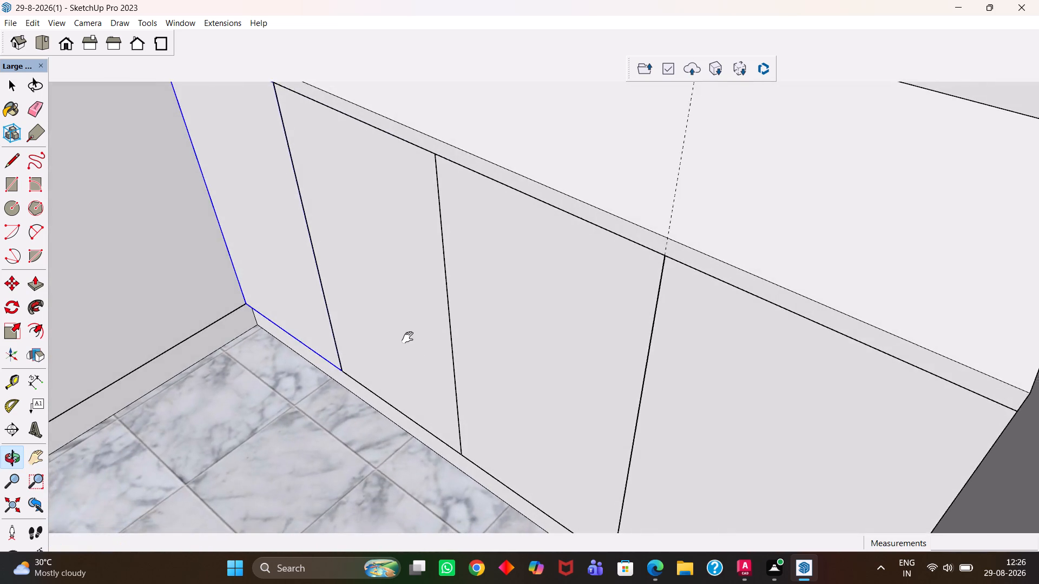
left_click_drag(415, 336, 714, 360)
middle_click_drag(746, 376, 569, 389)
left_click_drag(448, 294, 864, 430)
middle_click_drag(870, 432, 728, 384)
scroll(786, 380, "down", 2)
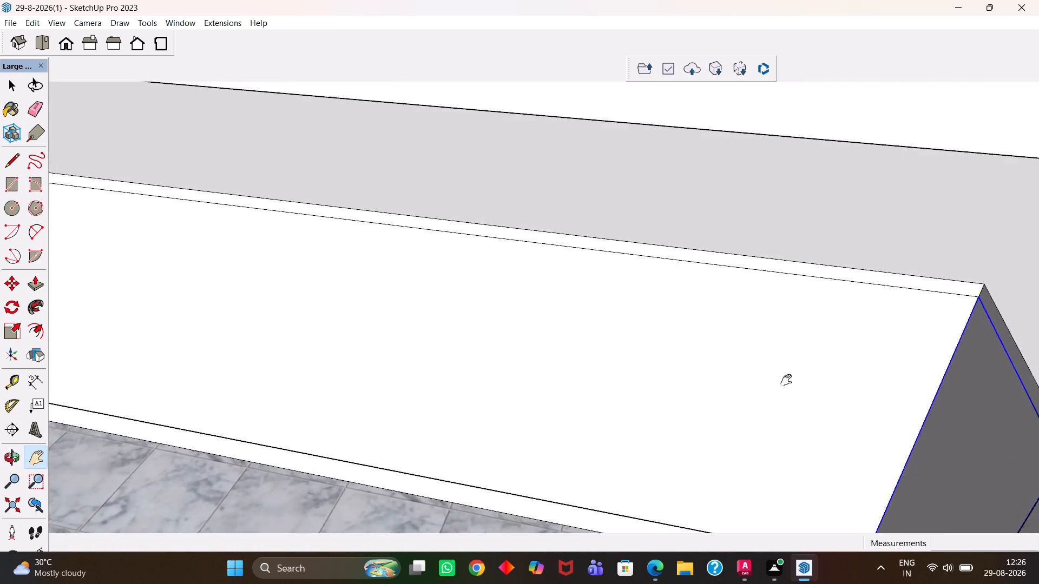
Examine the plain front of the longer counter leg from the inner corner to its far end.
scroll(786, 380, "down", 6)
middle_click_drag(610, 384, 763, 390)
scroll(610, 384, "up", 1)
scroll(763, 390, "up", 14)
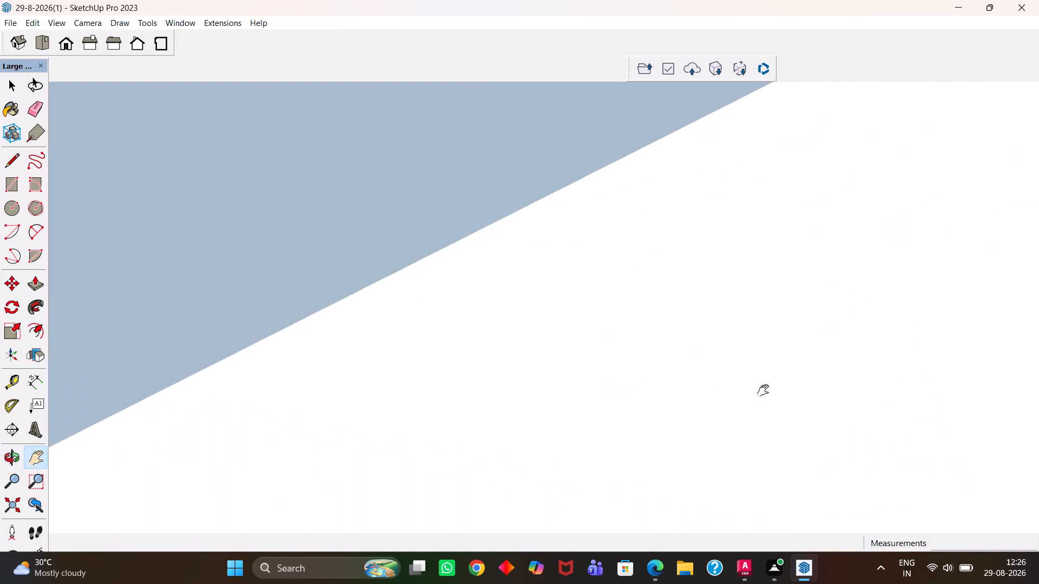
scroll(763, 390, "up", 9)
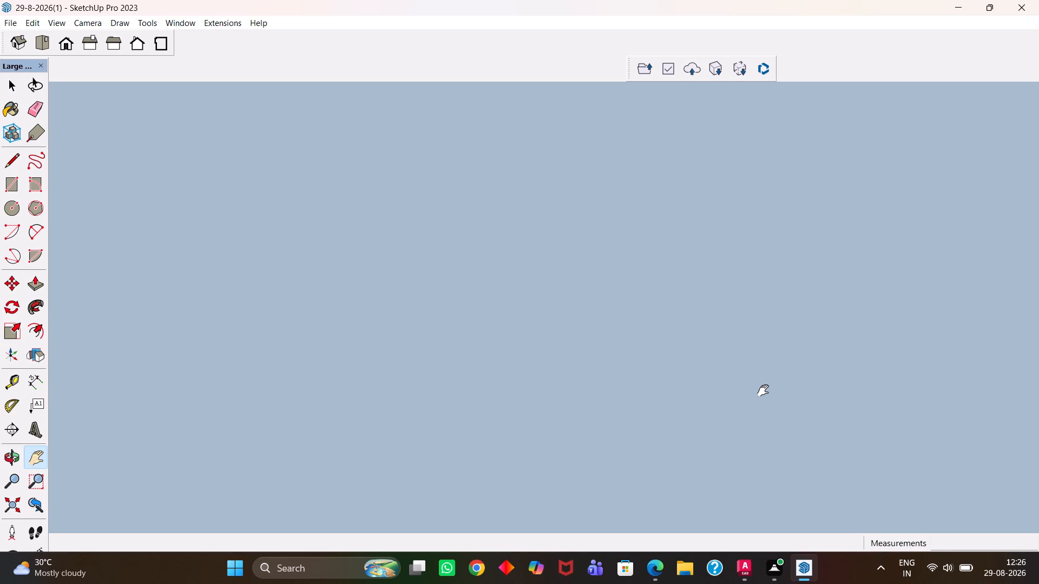
scroll(763, 390, "up", 18)
scroll(739, 389, "up", 20)
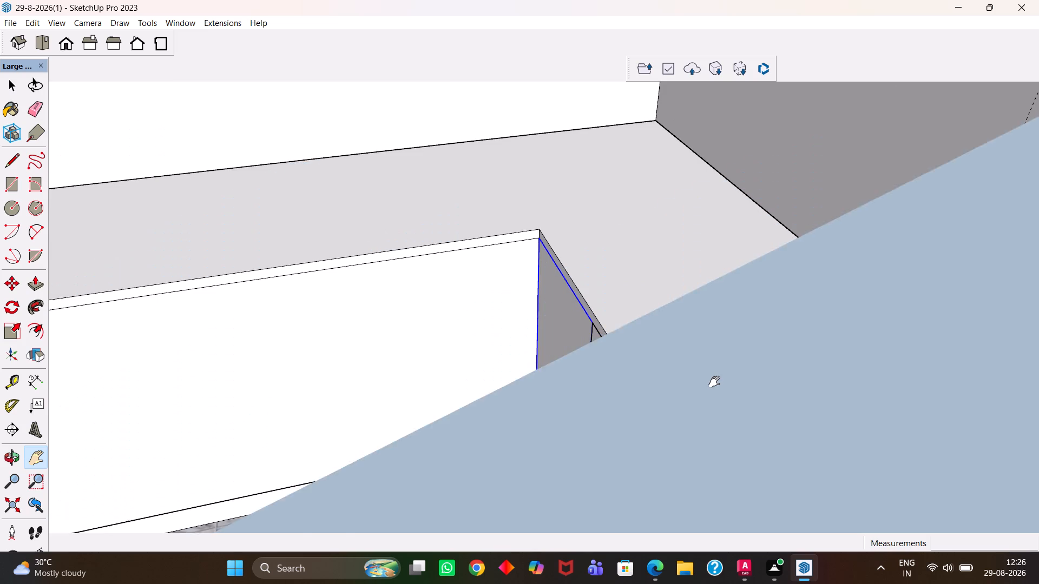
scroll(714, 382, "up", 4)
scroll(431, 391, "up", 1)
left_click_drag(434, 398, 798, 329)
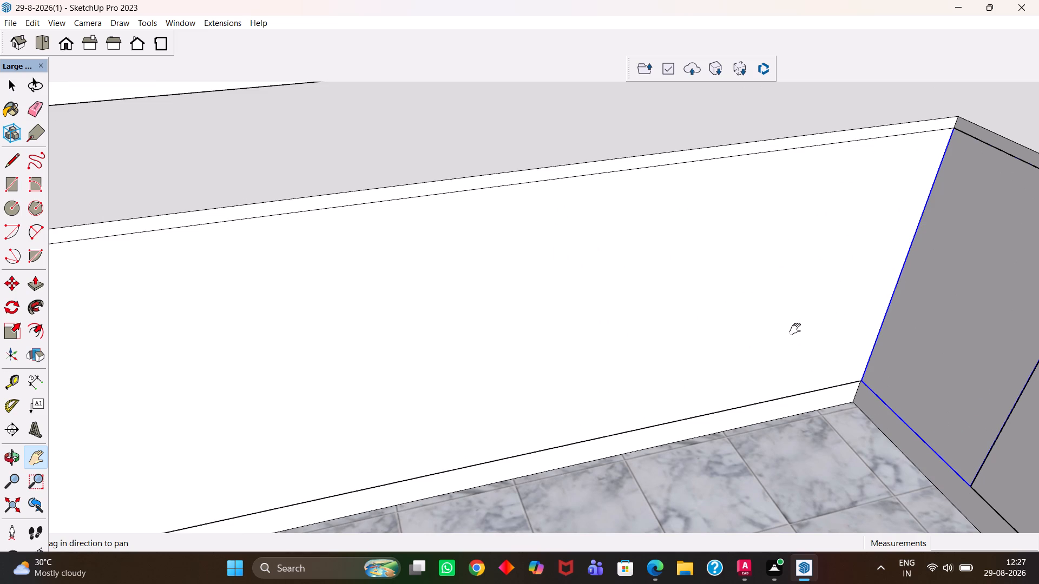
key("h")
left_click_drag(777, 278, 795, 264)
left_click_drag(718, 292, 774, 258)
middle_click_drag(804, 295, 751, 313)
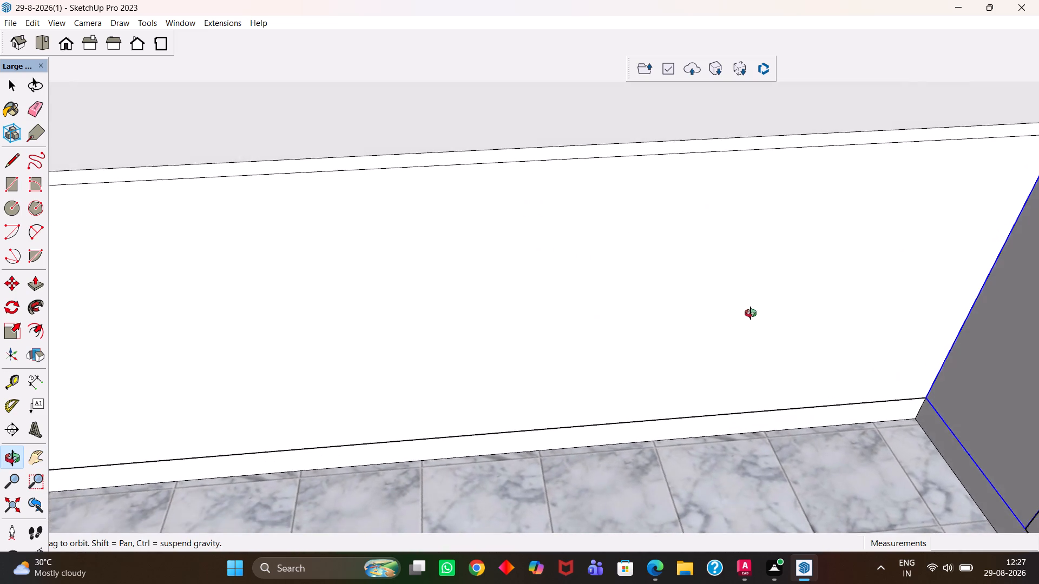
middle_click_drag(751, 313, 760, 309)
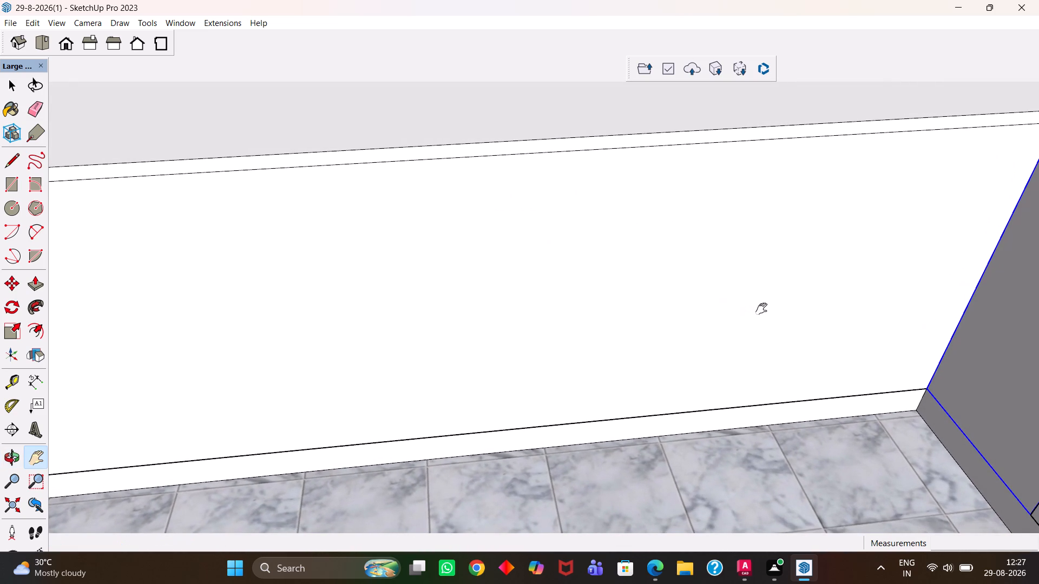
scroll(762, 309, "down", 2)
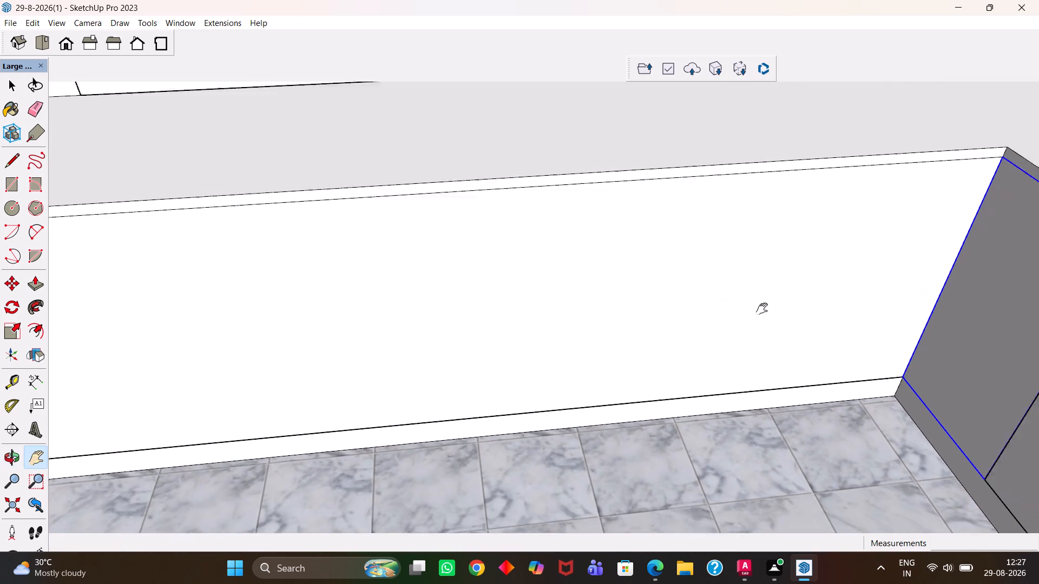
scroll(762, 309, "down", 1)
left_click_drag(645, 313, 818, 304)
middle_click_drag(804, 321, 793, 319)
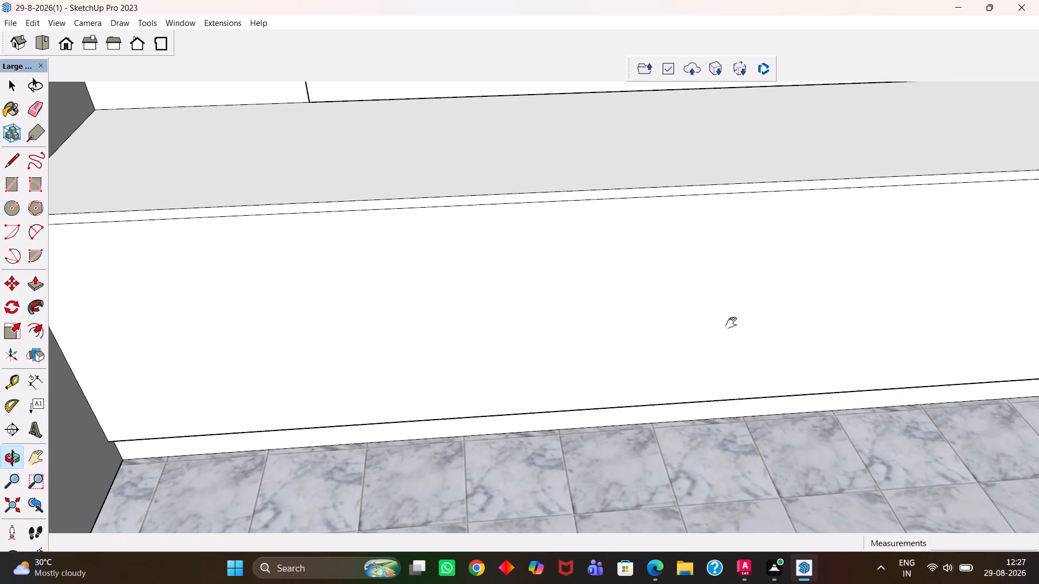
left_click_drag(473, 323, 572, 299)
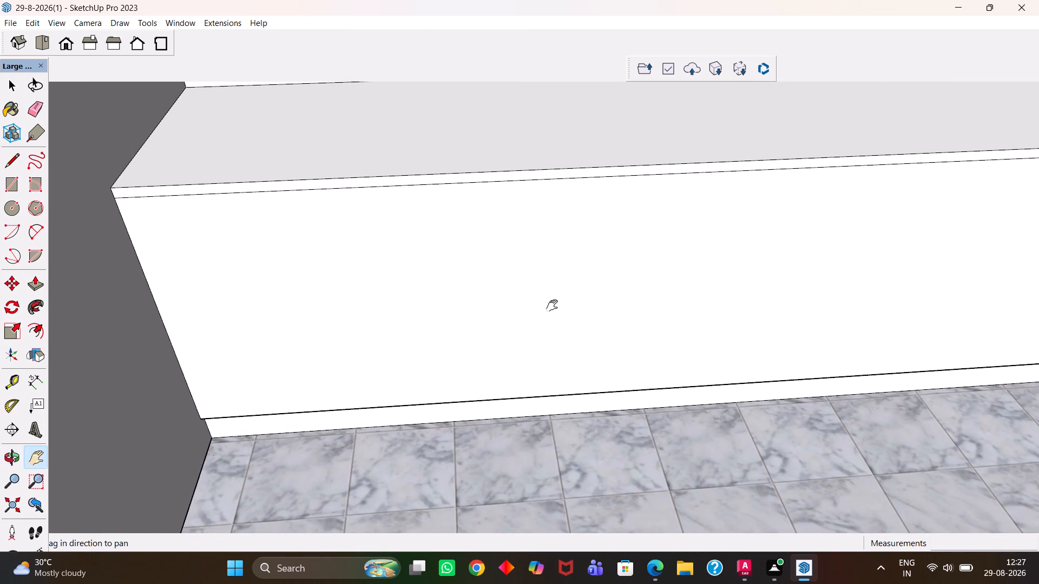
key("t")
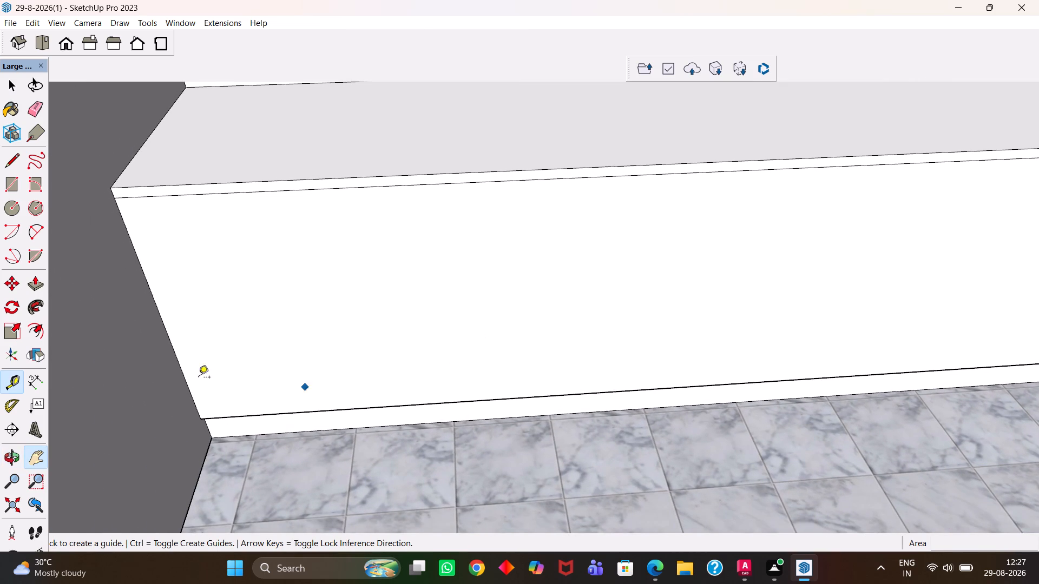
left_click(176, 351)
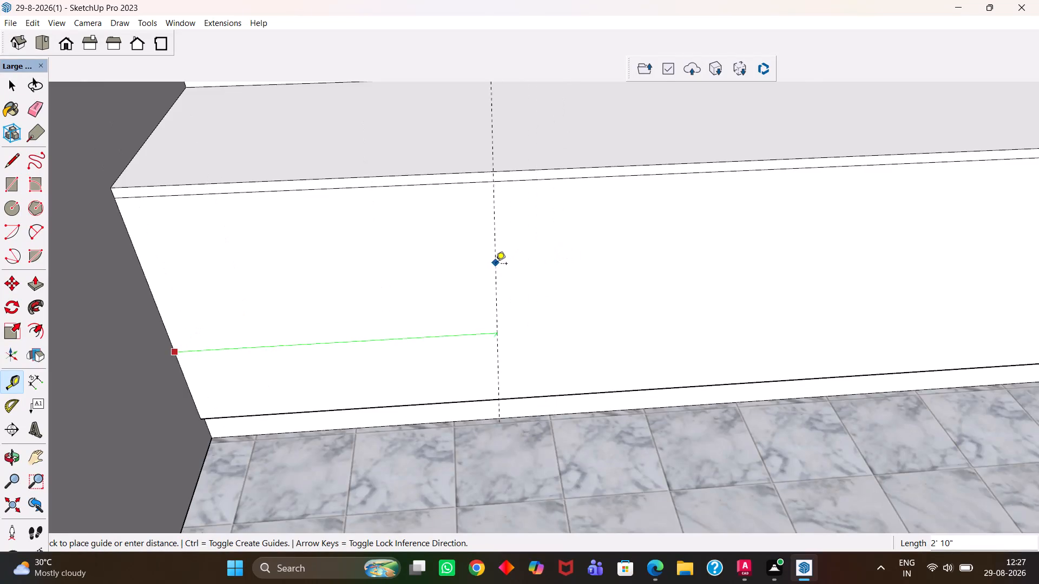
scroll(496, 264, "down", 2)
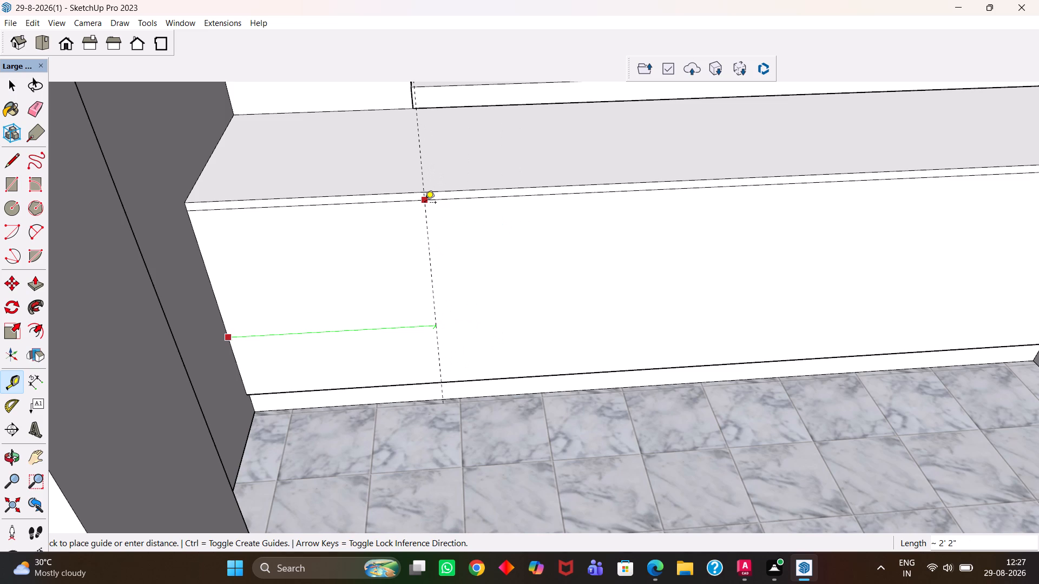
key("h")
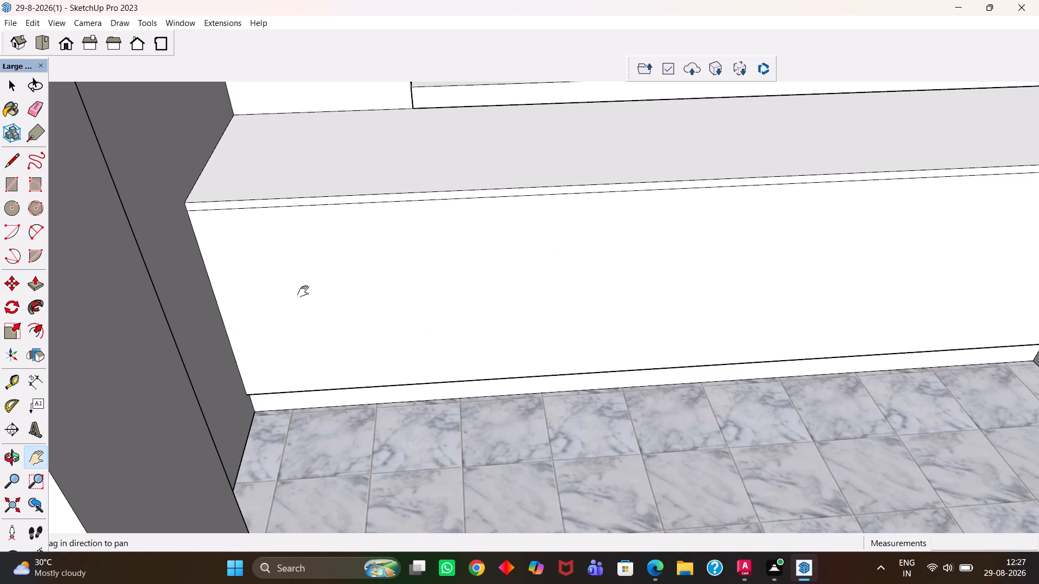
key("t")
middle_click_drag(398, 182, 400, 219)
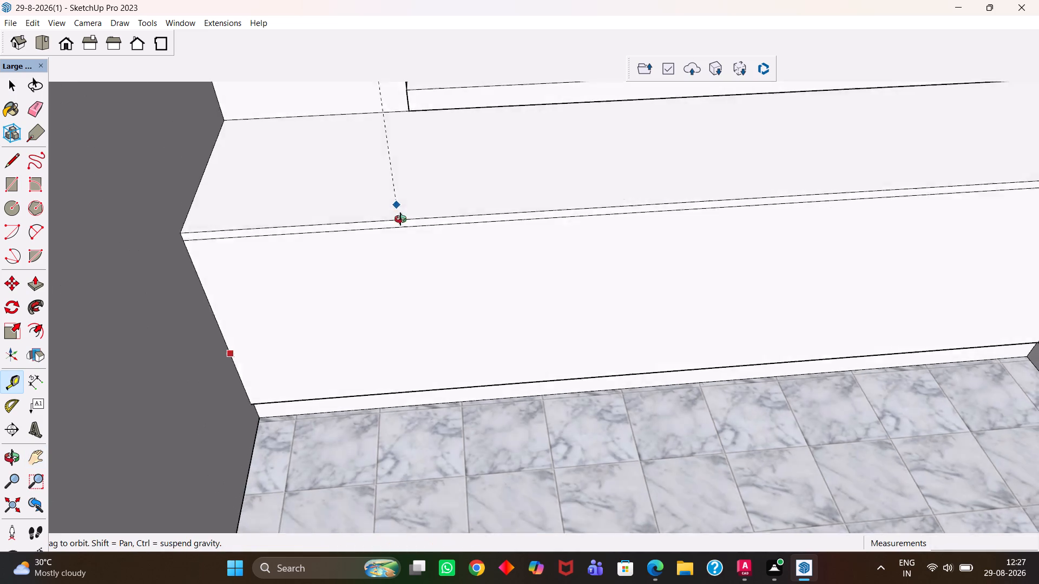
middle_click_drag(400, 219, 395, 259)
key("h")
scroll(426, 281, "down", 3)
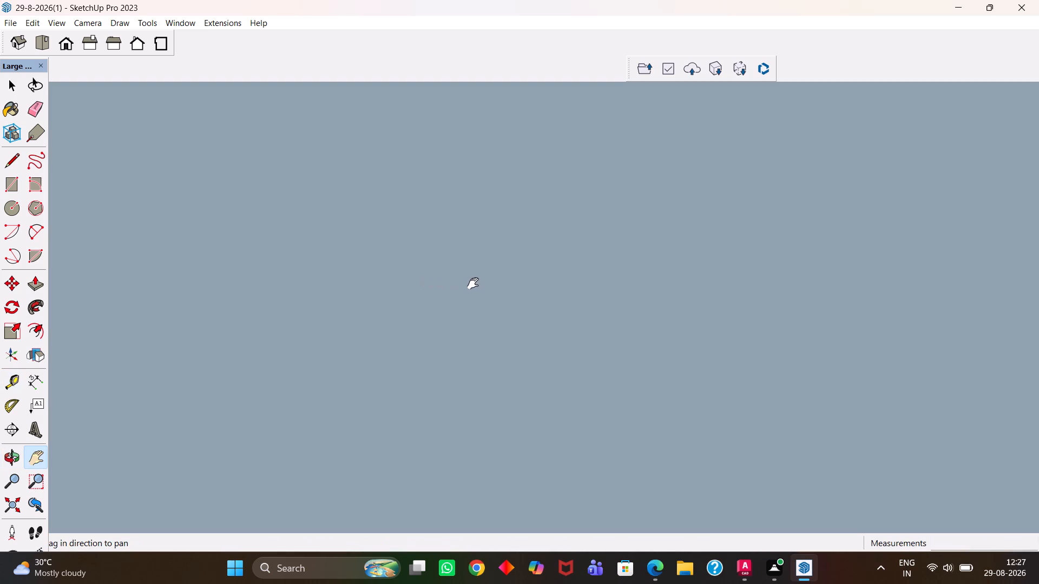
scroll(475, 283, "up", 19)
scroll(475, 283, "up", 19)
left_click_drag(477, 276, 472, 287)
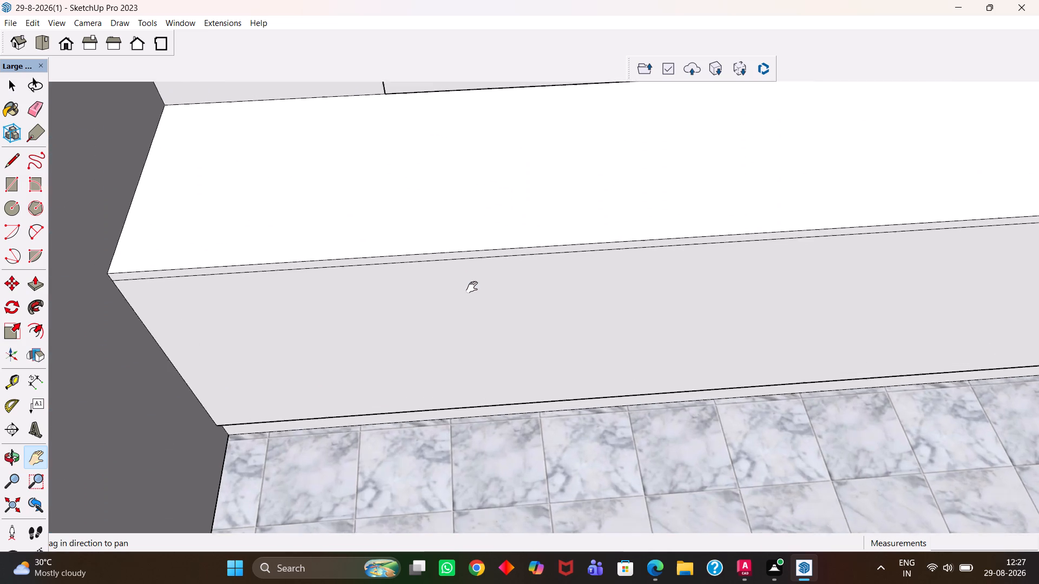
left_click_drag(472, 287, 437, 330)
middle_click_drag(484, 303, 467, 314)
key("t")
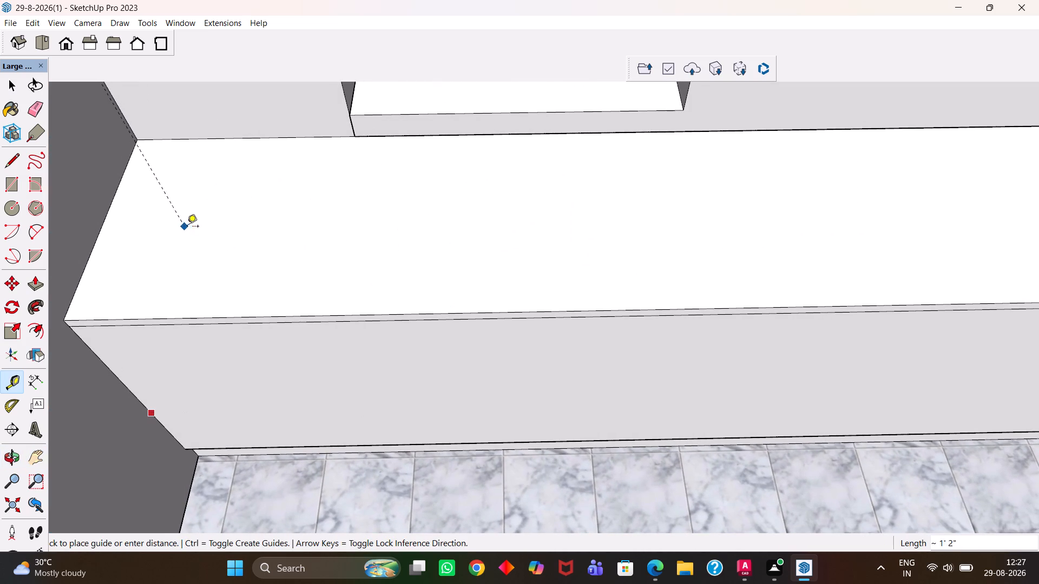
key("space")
Place a Tape Measure guide across the longer leg's countertop, about 2' from its far end edge, aligned with the wall opening's near corner.
key("t")
left_click(110, 207)
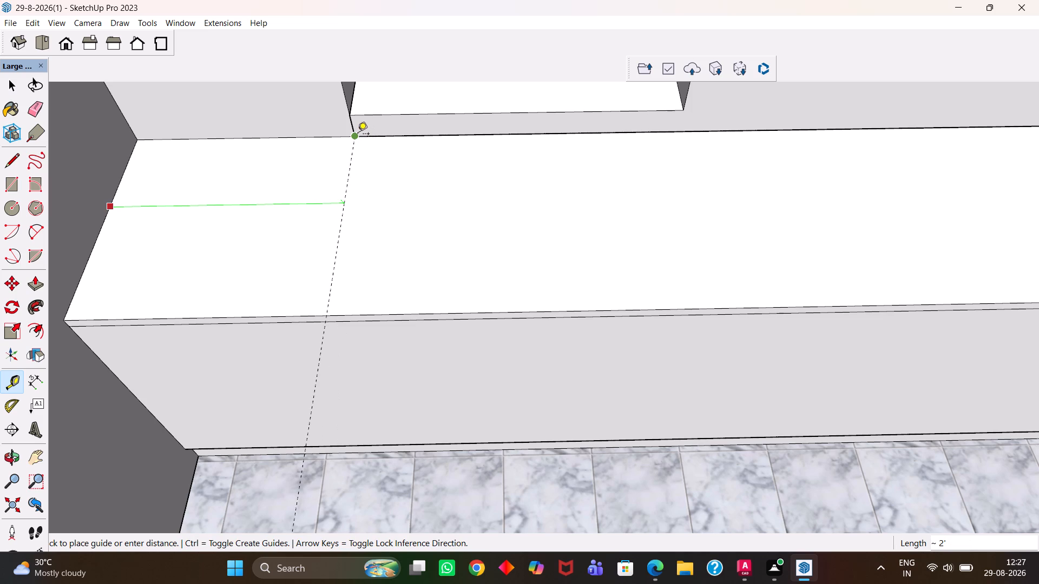
left_click(358, 135)
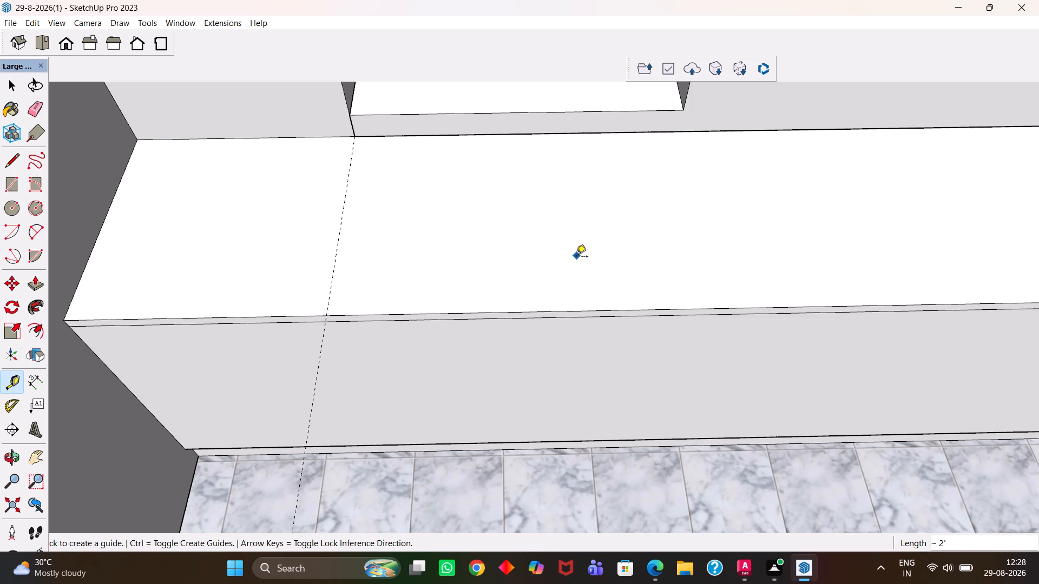
Place a second guide across the longer leg's countertop, about 3' from the first guide, near the wall opening's other side.
key("h")
left_click_drag(645, 270, 442, 274)
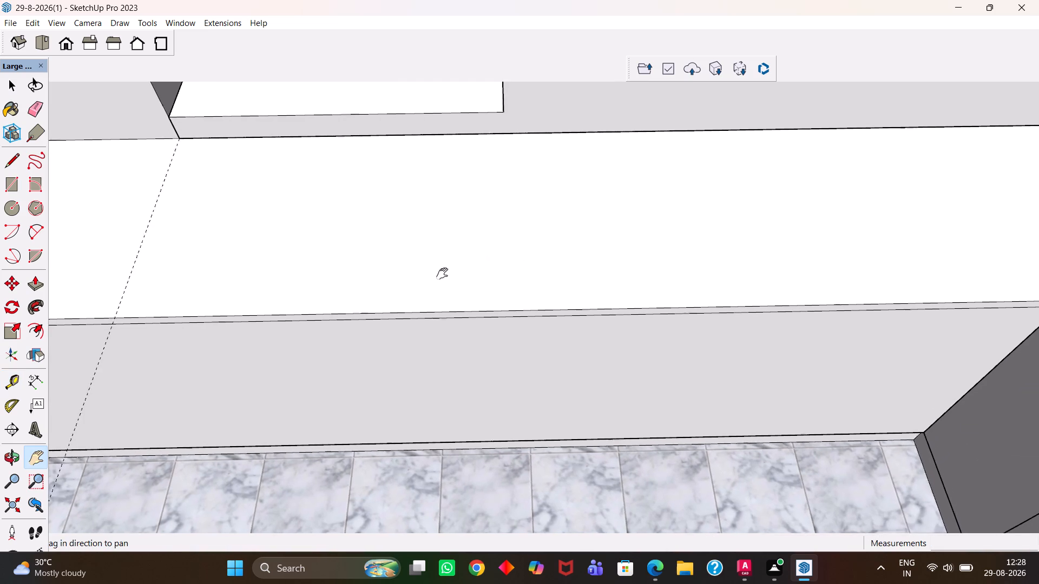
left_click_drag(442, 274, 474, 288)
key("t")
left_click(182, 230)
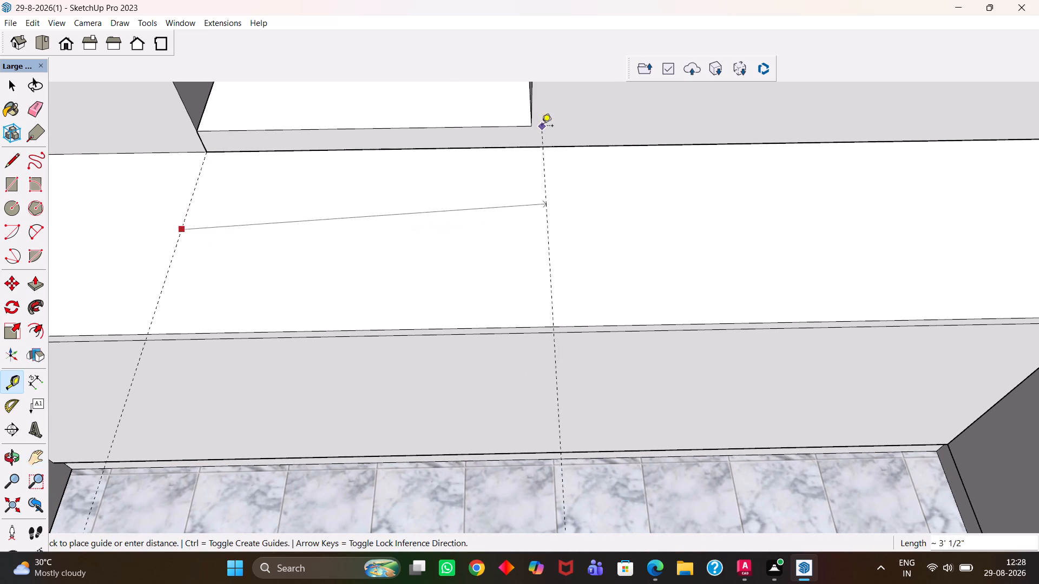
left_click(535, 152)
Place a vertical guide on the longer leg's front, about 4' 4" from the inner corner, where the second guide meets the countertop's front edge.
middle_click_drag(546, 270, 554, 209)
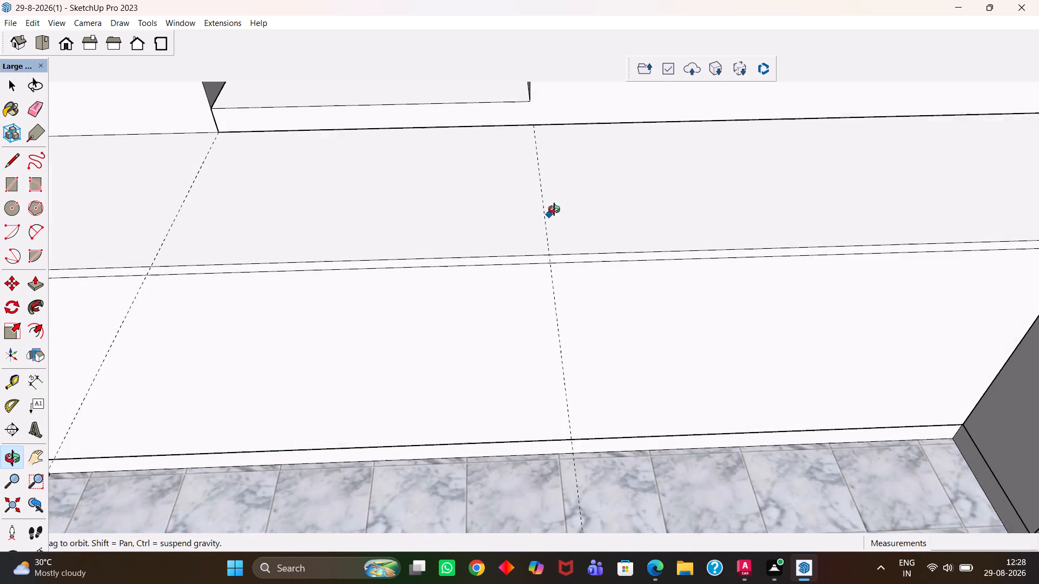
middle_click_drag(554, 209, 563, 208)
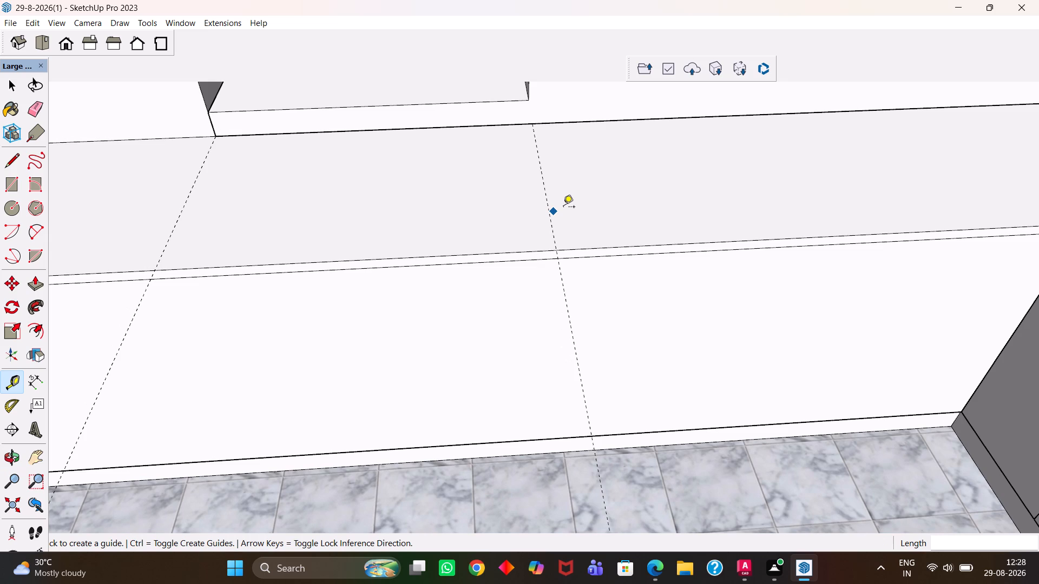
middle_click_drag(584, 313, 655, 264)
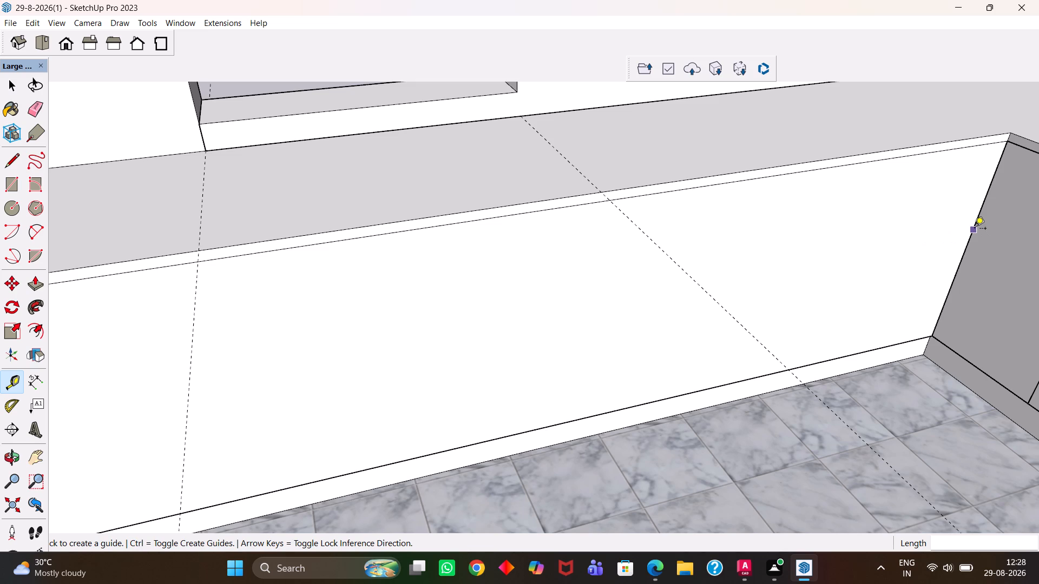
left_click(975, 229)
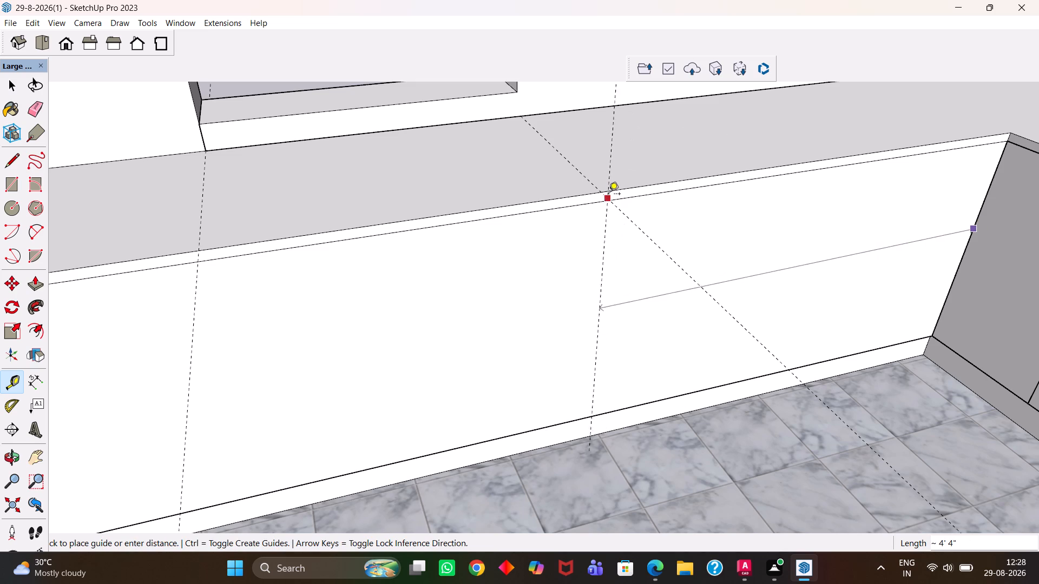
scroll(612, 200, "up", 6)
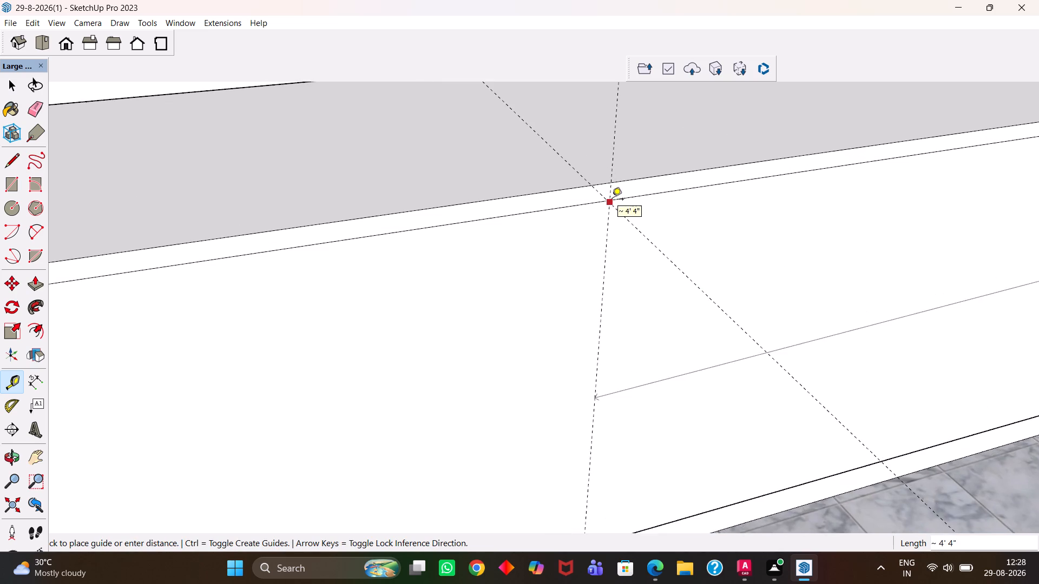
scroll(612, 200, "up", 3)
middle_click_drag(602, 202, 433, 246)
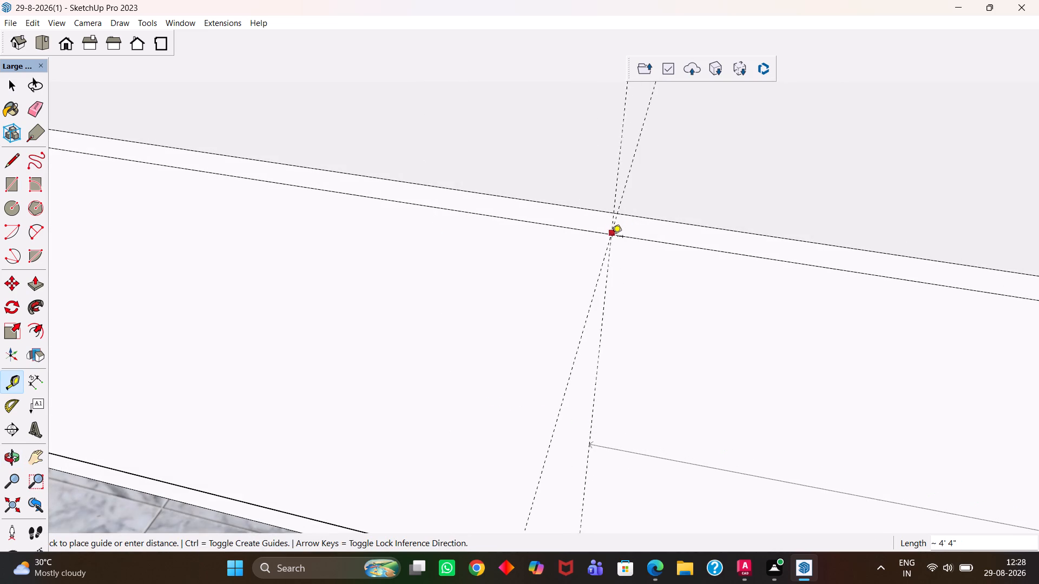
left_click(617, 211)
Examine the guides on the longer leg's front and the section reaching to the inner corner.
scroll(574, 273, "down", 4)
middle_click_drag(570, 296, 697, 278)
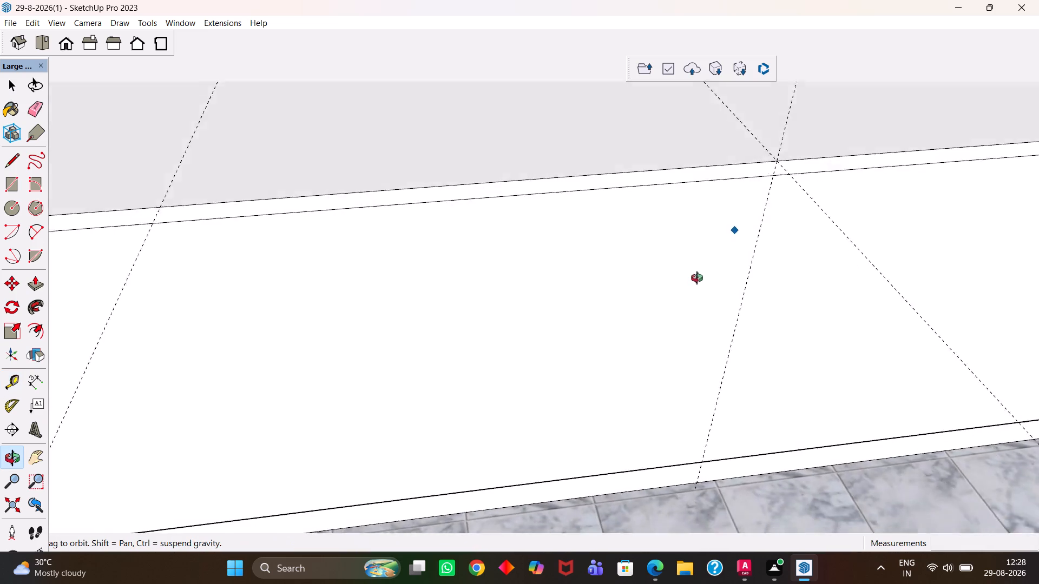
middle_click_drag(697, 278, 705, 287)
scroll(705, 287, "up", 2)
key("h")
left_click_drag(854, 275, 646, 328)
left_click_drag(761, 296, 515, 315)
scroll(555, 304, "down", 6)
middle_click_drag(623, 356, 595, 337)
scroll(600, 340, "up", 1)
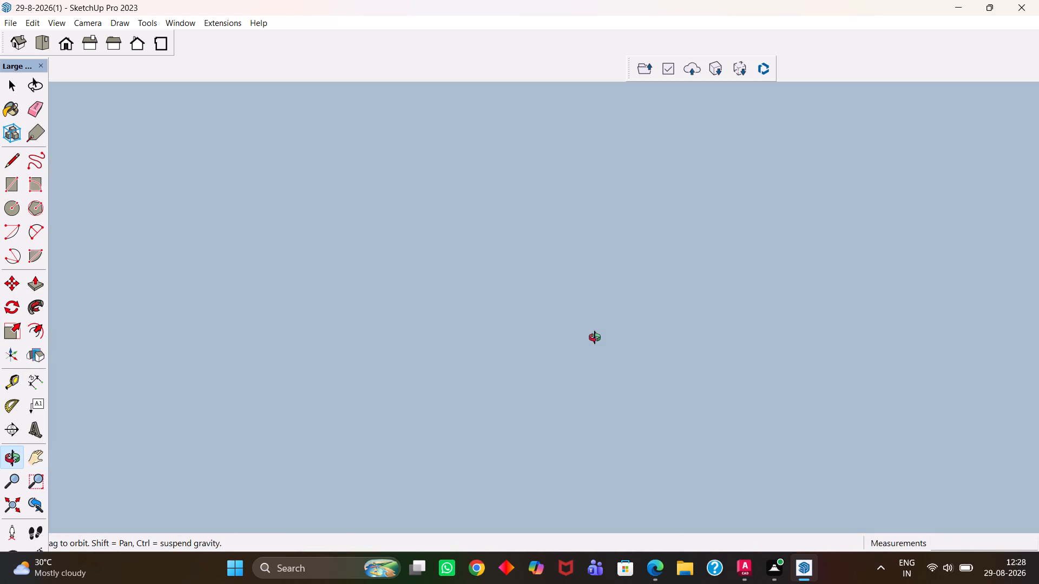
middle_click_drag(595, 337, 640, 372)
scroll(640, 372, "up", 3)
key("h")
left_click_drag(628, 329, 630, 360)
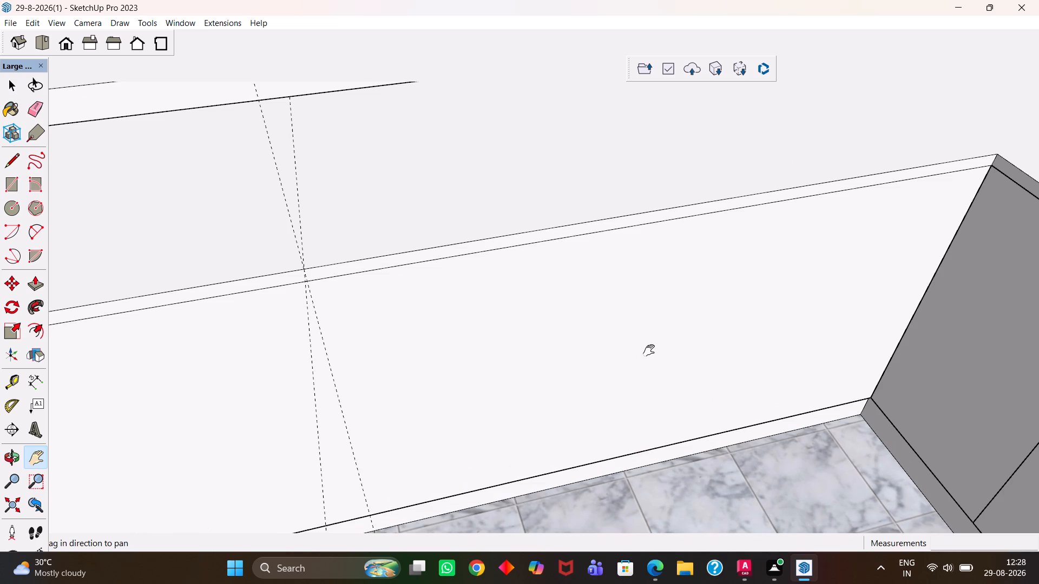
Draw a vertical line about 2' 4" long on the longer leg's front, along the guide from the bottom edge to the countertop's underside.
scroll(558, 345, "up", 3)
scroll(566, 339, "down", 6)
scroll(559, 369, "up", 4)
scroll(559, 369, "down", 2)
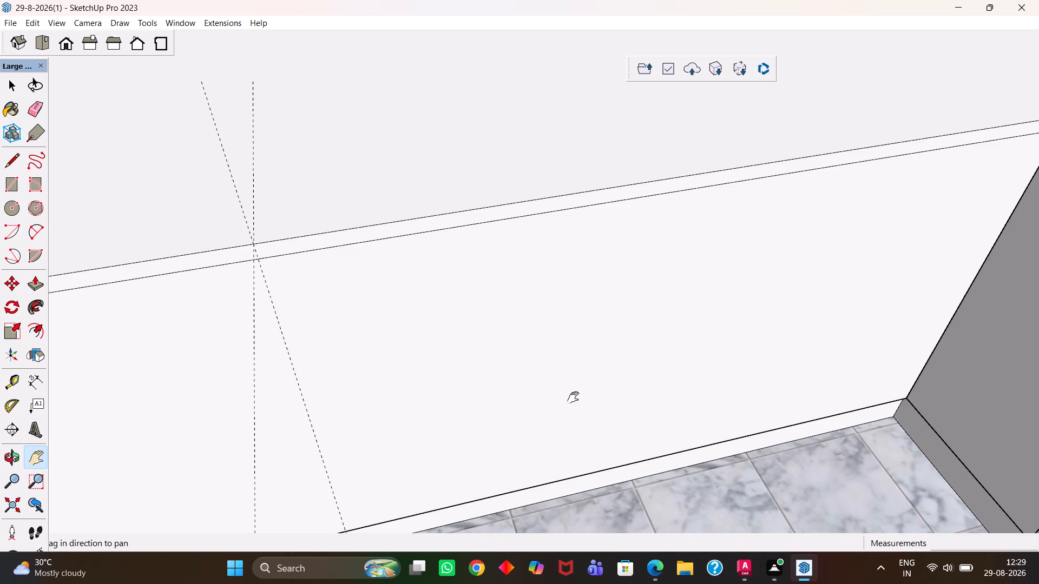
left_click_drag(437, 385, 456, 376)
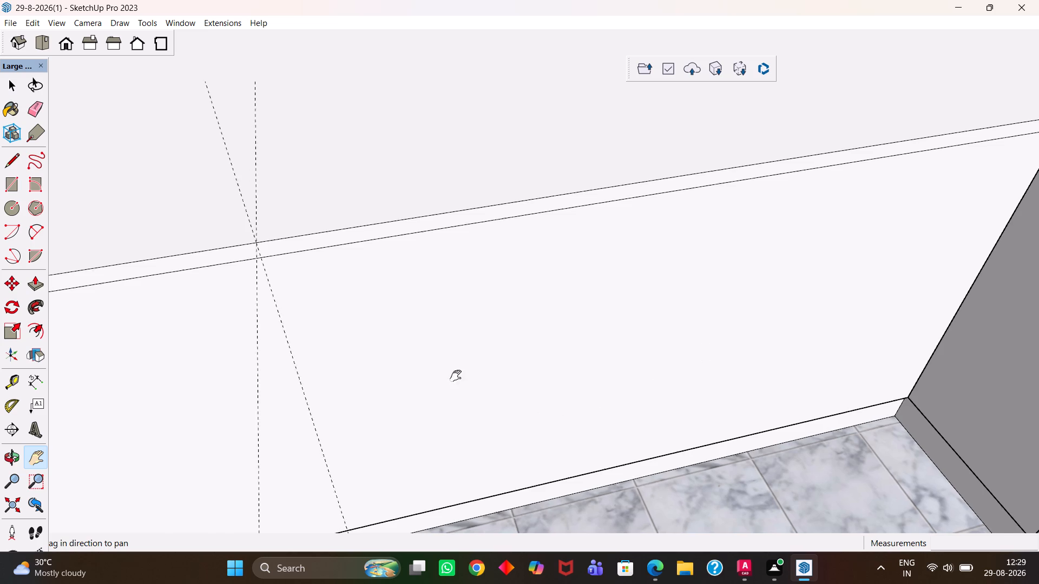
left_click_drag(456, 376, 542, 290)
middle_click_drag(447, 298, 575, 264)
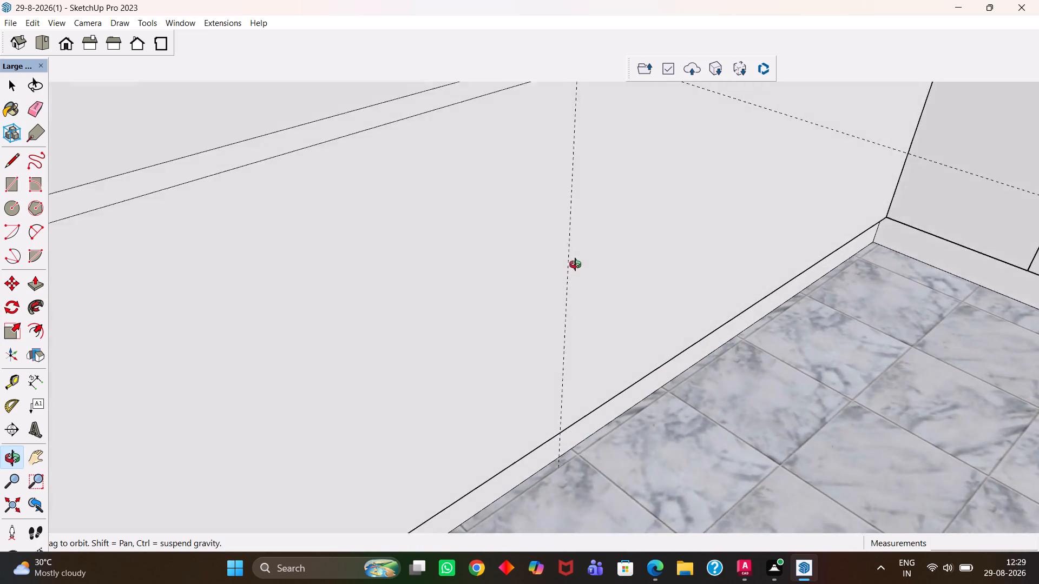
middle_click_drag(575, 264, 558, 278)
key("l")
scroll(549, 388, "up", 1)
left_click(540, 453)
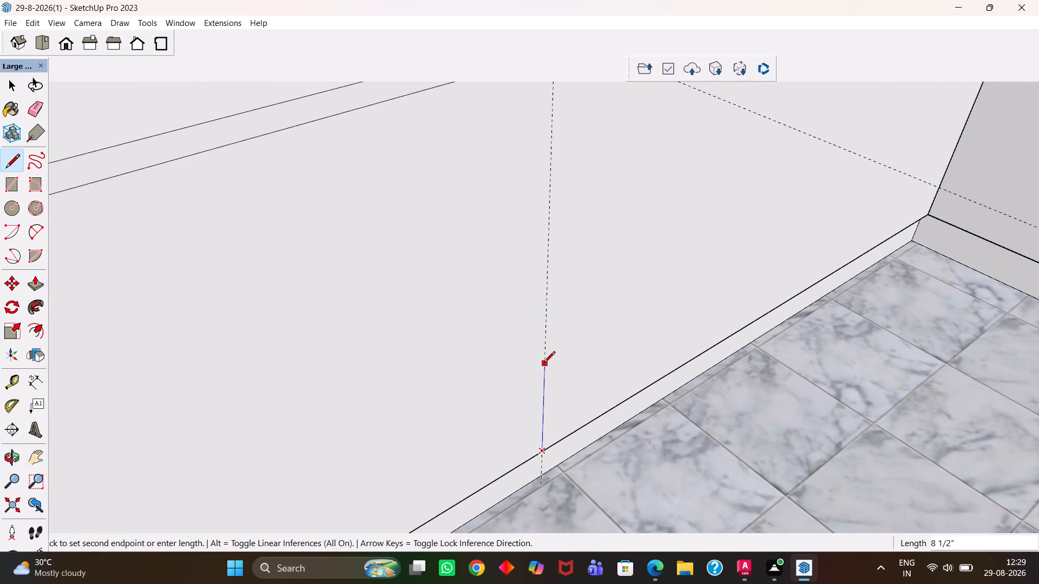
scroll(544, 363, "down", 4)
key("h")
left_click_drag(558, 300, 546, 410)
scroll(539, 333, "up", 3)
key("Escape")
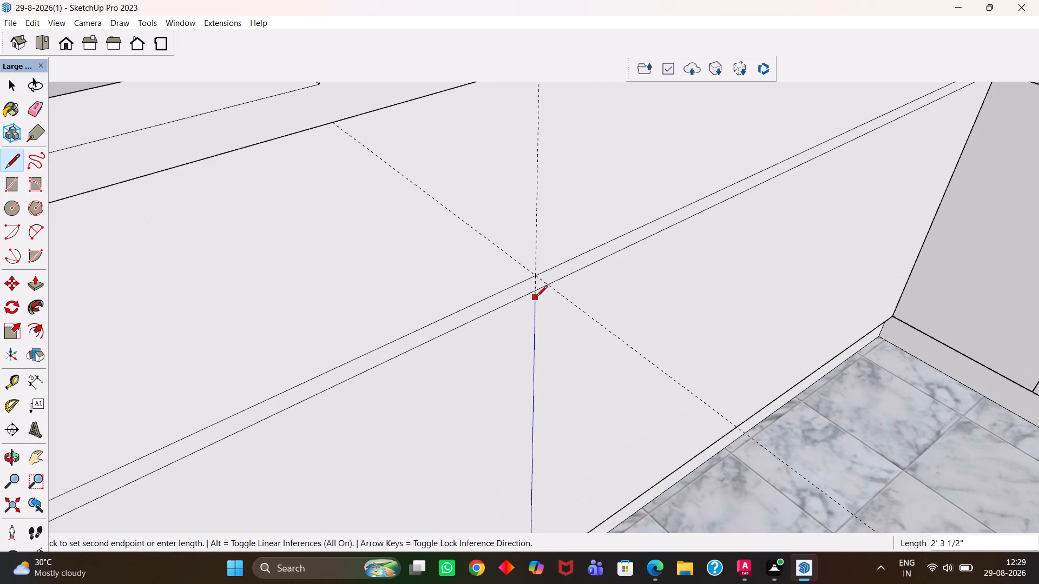
left_click(536, 290)
Examine the kitchen counter and the longer leg's front section between the new vertical line and the inner corner.
key("h")
scroll(535, 290, "down", 5)
middle_click_drag(561, 353, 539, 359)
scroll(558, 357, "up", 1)
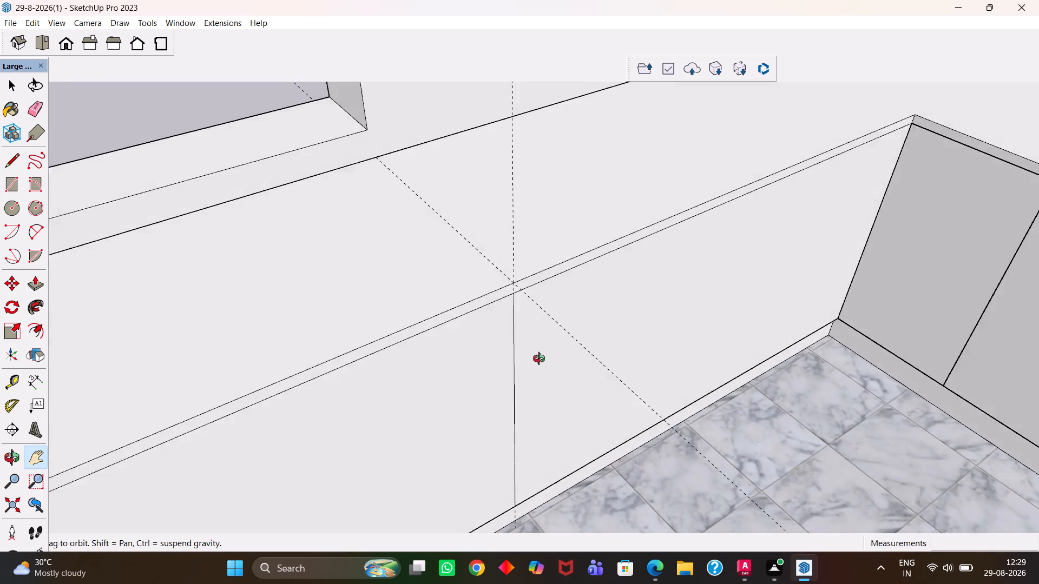
middle_click_drag(539, 359, 512, 370)
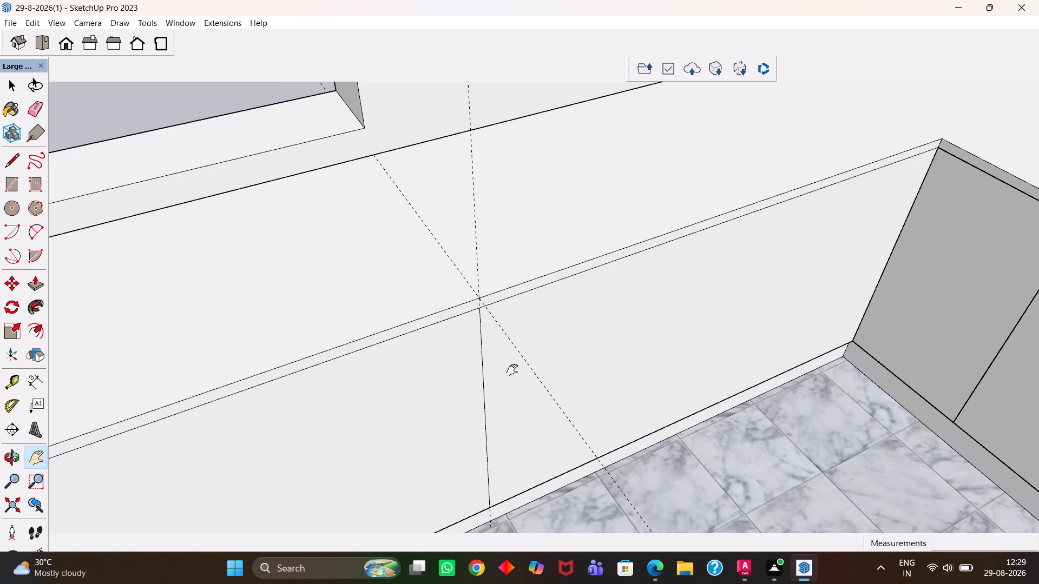
key("h")
scroll(527, 388, "up", 3)
scroll(523, 380, "down", 5)
scroll(600, 360, "up", 6)
middle_click_drag(759, 359, 517, 357)
scroll(731, 359, "up", 1)
scroll(693, 359, "down", 12)
scroll(475, 360, "up", 1)
middle_click_drag(474, 360, 693, 367)
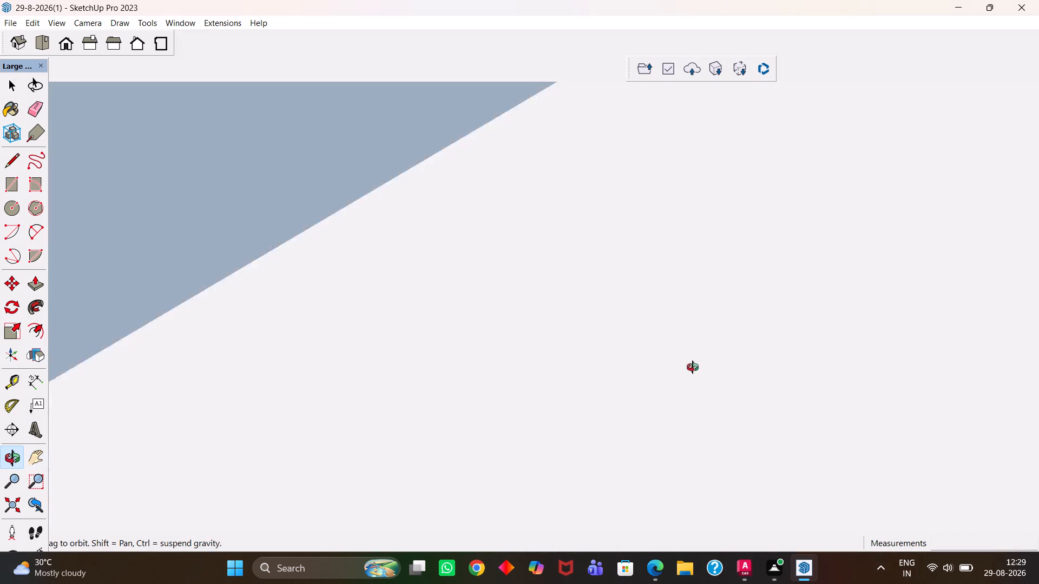
middle_click_drag(693, 367, 695, 410)
scroll(695, 410, "up", 4)
left_click_drag(549, 302, 818, 420)
middle_click_drag(739, 406, 800, 366)
scroll(795, 392, "up", 5)
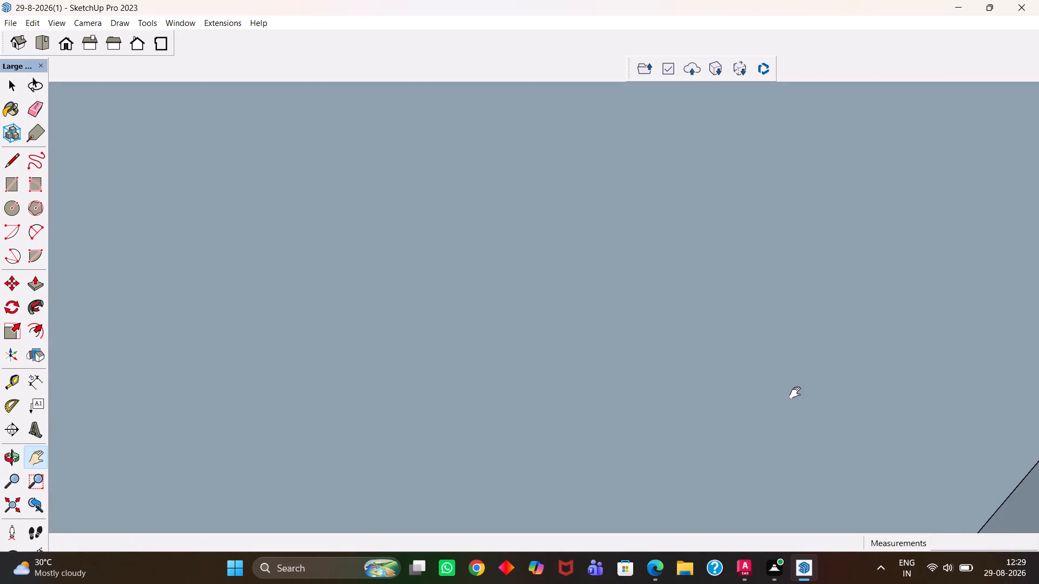
scroll(795, 394, "up", 19)
middle_click_drag(724, 418, 784, 301)
left_click_drag(711, 406, 944, 329)
middle_click_drag(660, 368, 760, 368)
left_click_drag(371, 368, 879, 327)
scroll(754, 363, "down", 4)
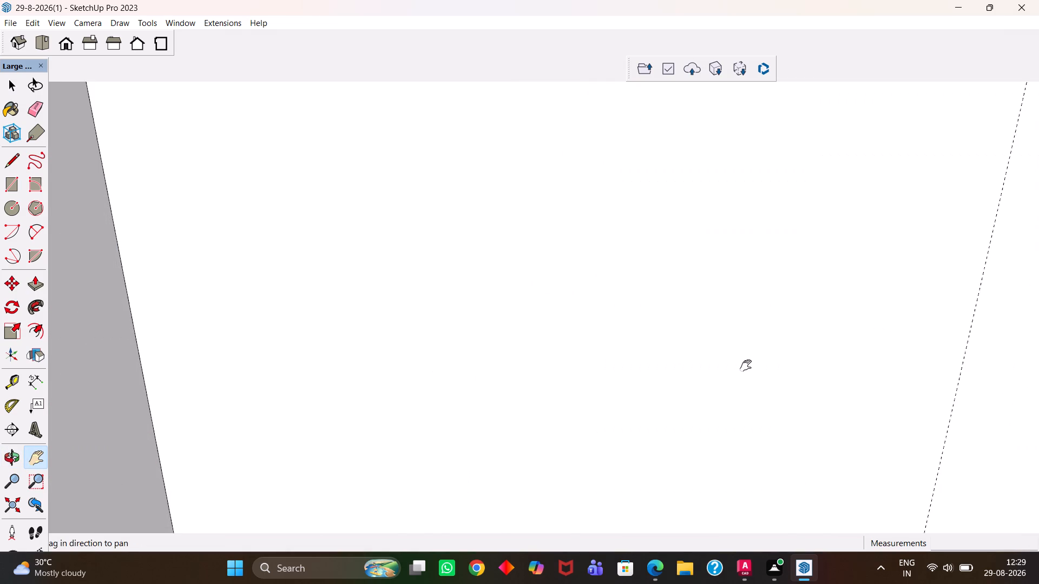
scroll(746, 366, "down", 15)
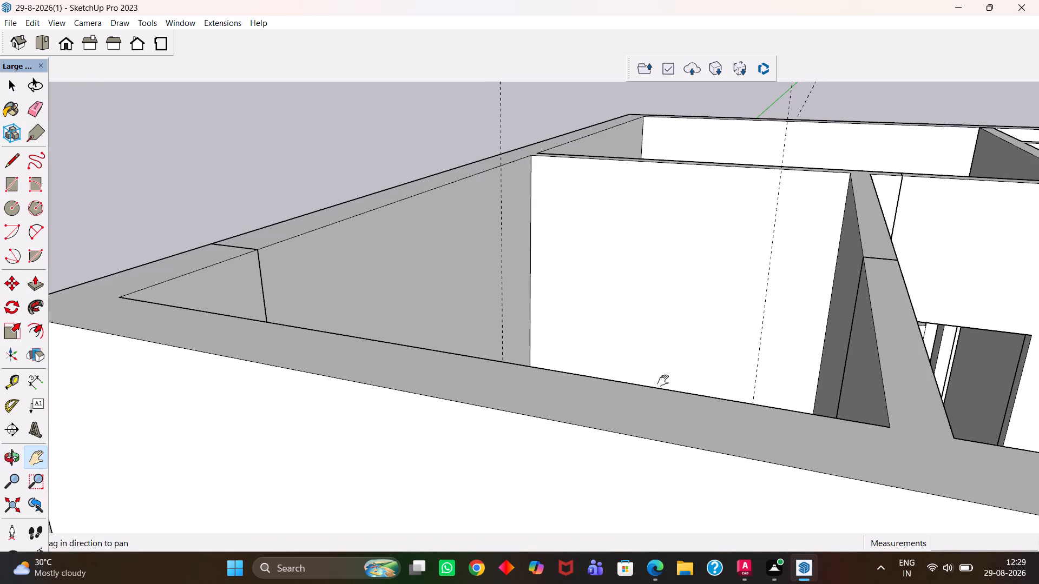
middle_click_drag(765, 296, 596, 509)
left_click_drag(536, 467, 536, 266)
scroll(489, 318, "up", 4)
scroll(442, 321, "up", 3)
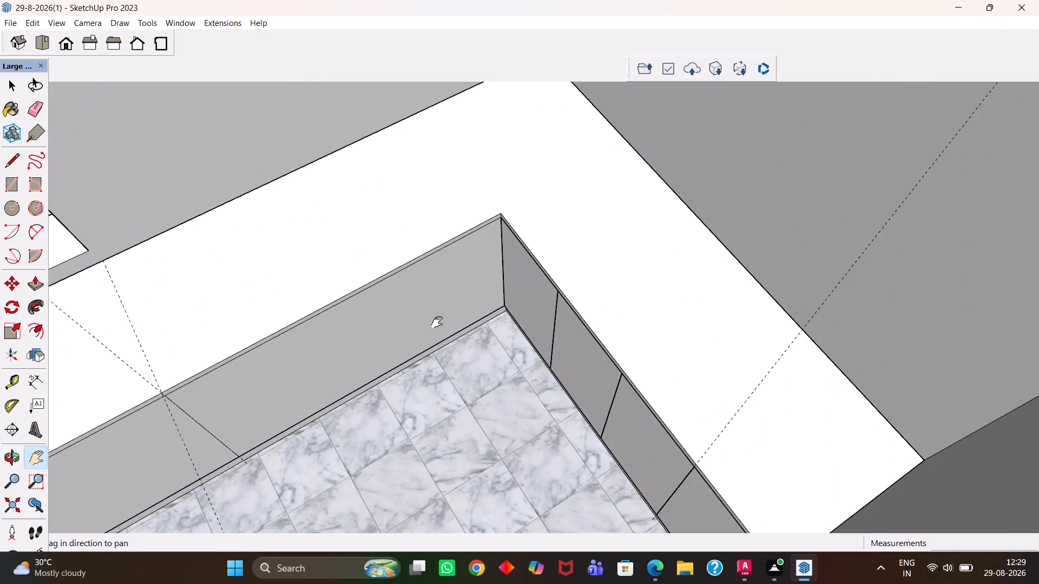
left_click_drag(361, 335, 680, 260)
scroll(667, 340, "up", 3)
middle_click(667, 340)
middle_click_drag(641, 351, 587, 268)
scroll(641, 351, "up", 2)
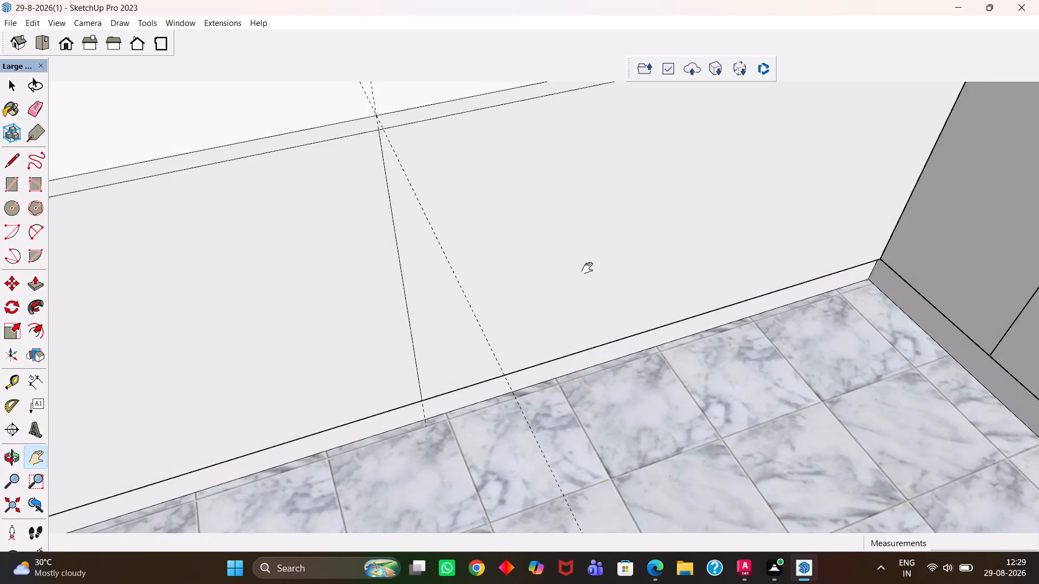
key("h")
left_click_drag(571, 296, 559, 359)
middle_click_drag(575, 368, 547, 353)
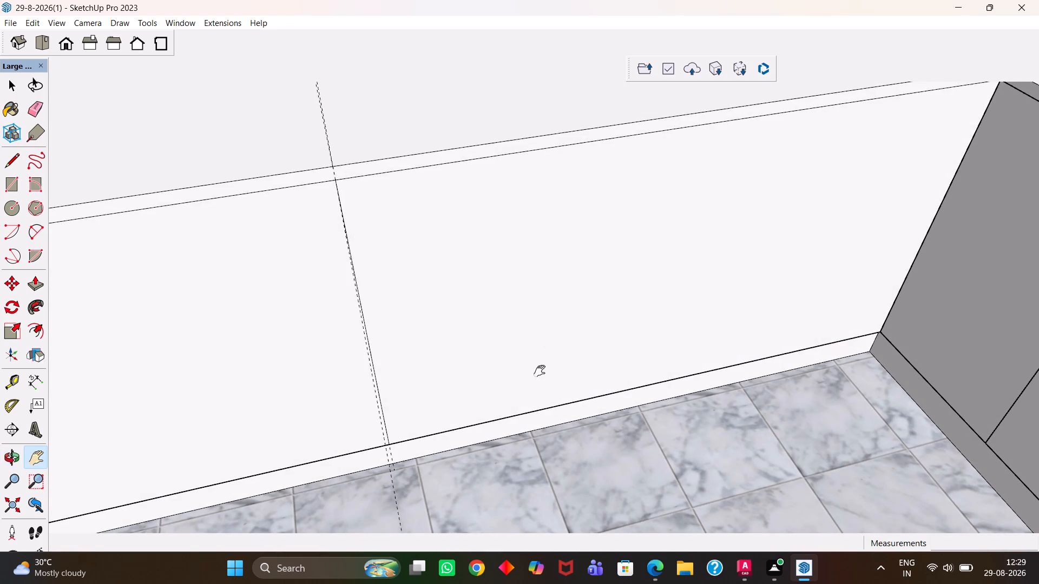
middle_click_drag(541, 372, 511, 354)
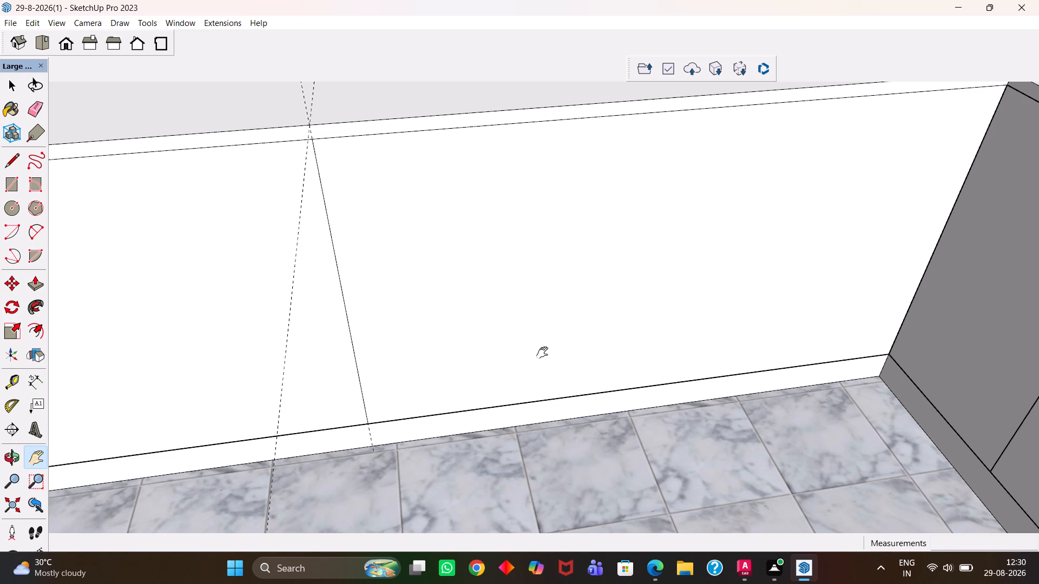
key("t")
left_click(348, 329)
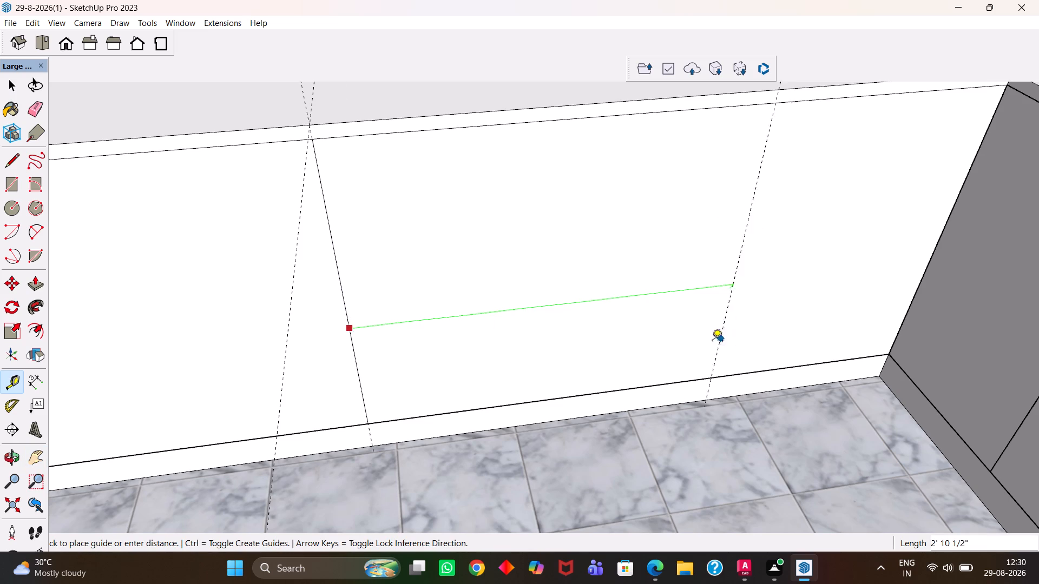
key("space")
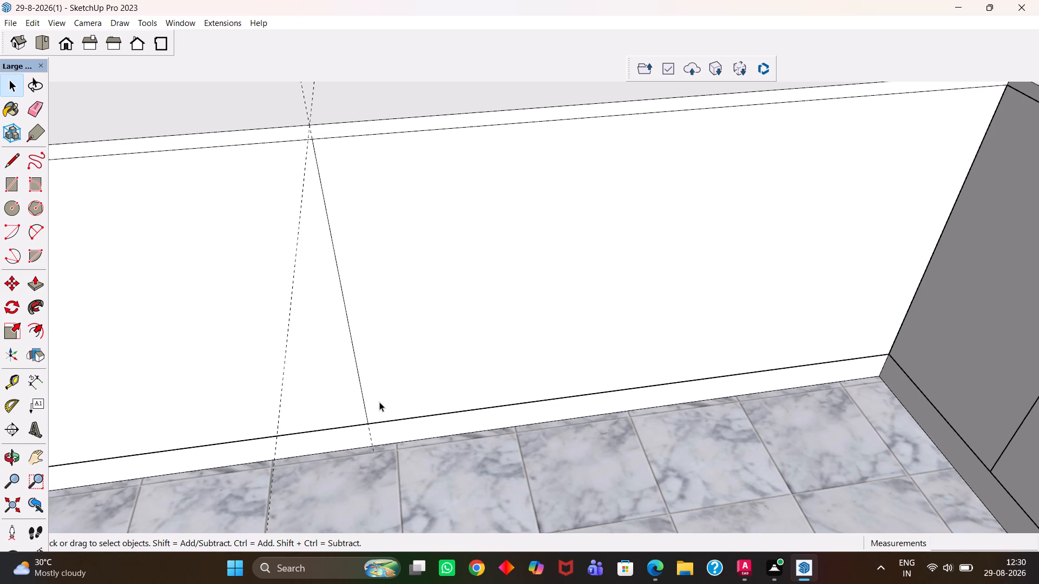
Place a vertical guide along the inner corner edge of the longer leg's front.
key("t")
double_click(914, 300)
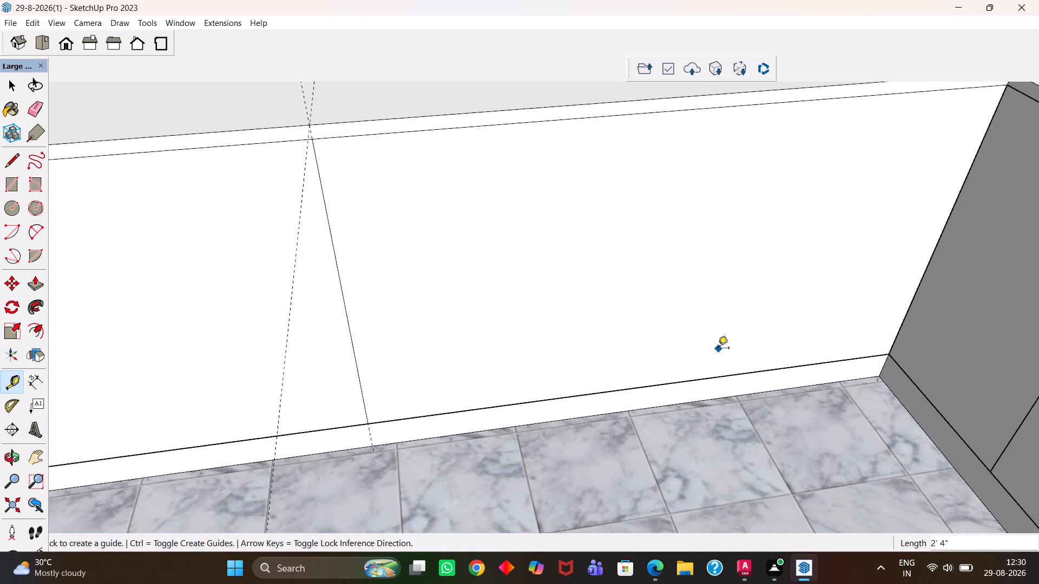
key("space")
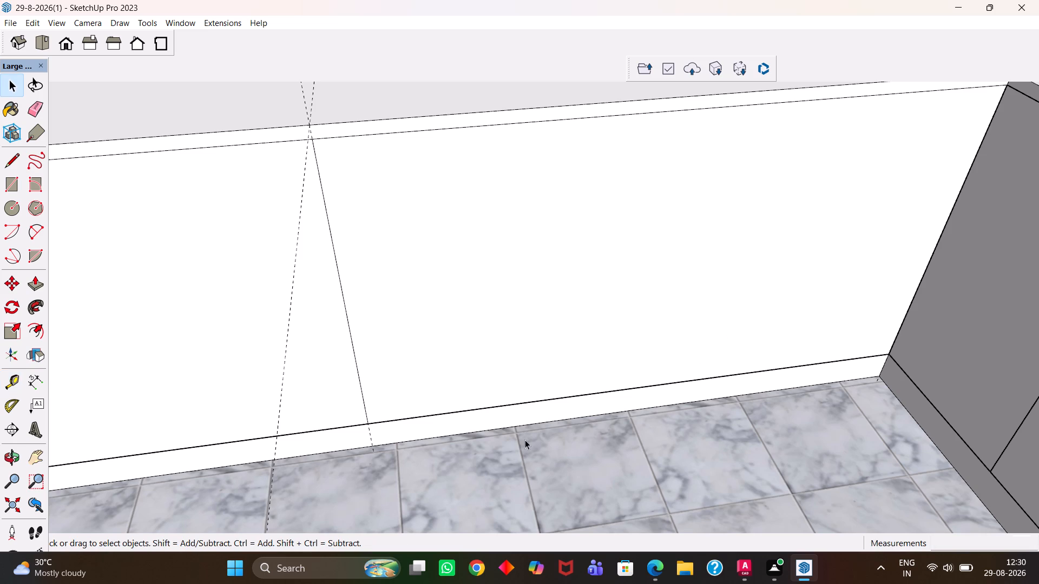
Divide the front section's bottom edge, between the vertical line and the inner corner, into 3 equal segments.
left_click(529, 402)
right_click(537, 396)
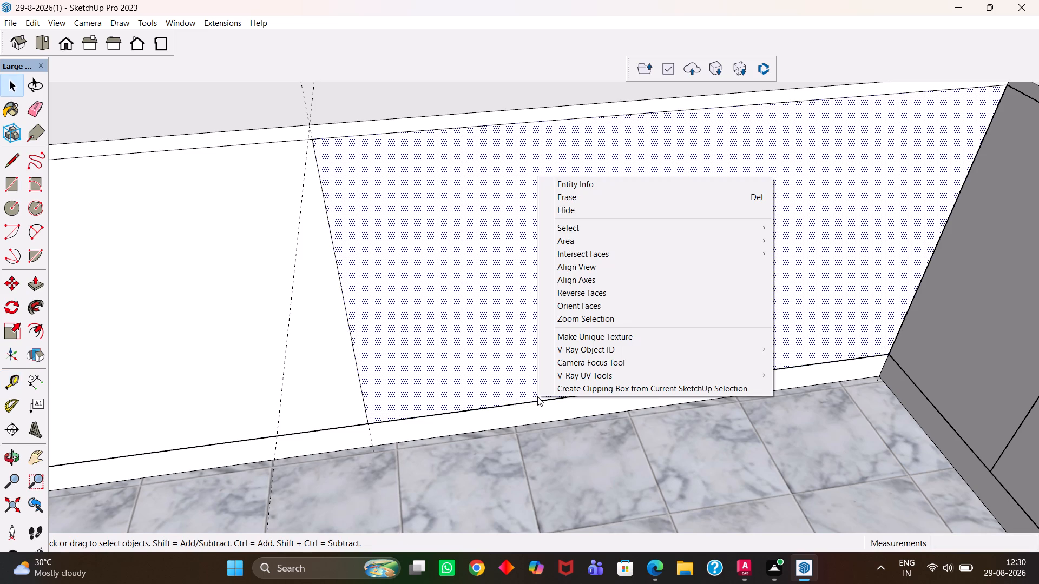
left_click(538, 401)
right_click(541, 401)
scroll(541, 401, "up", 1)
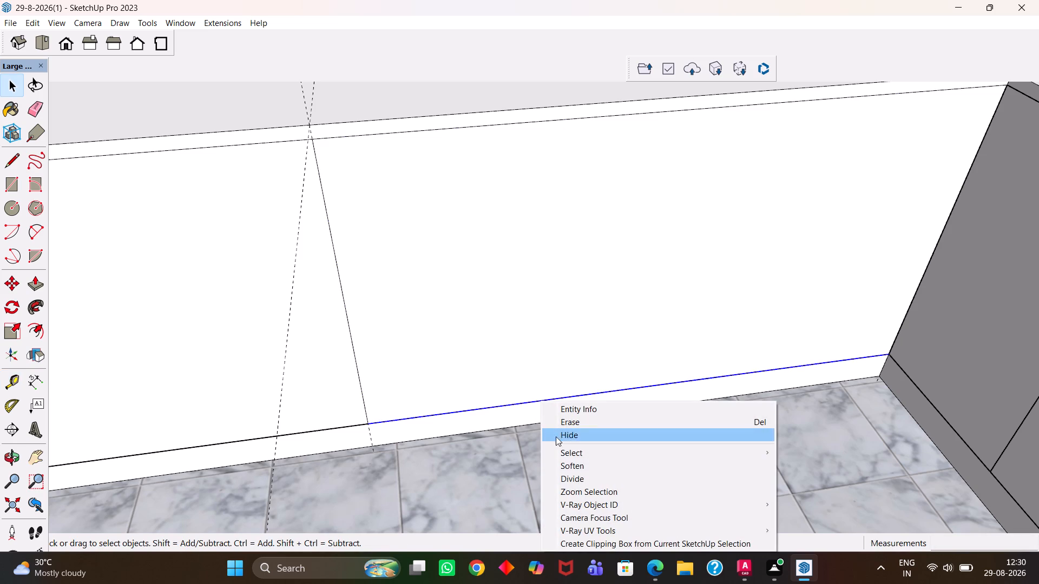
left_click(574, 476)
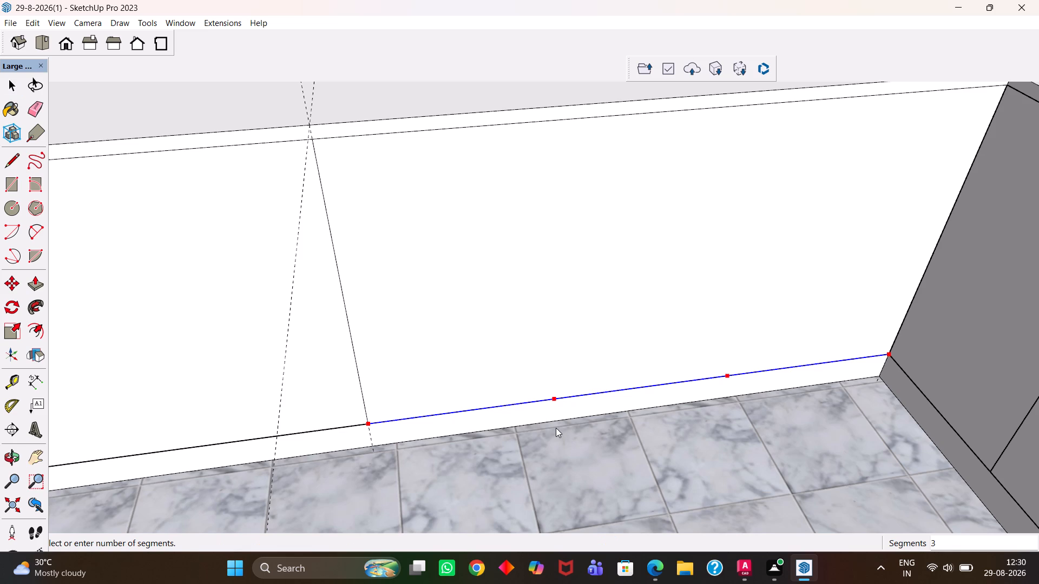
key("3")
key("Return")
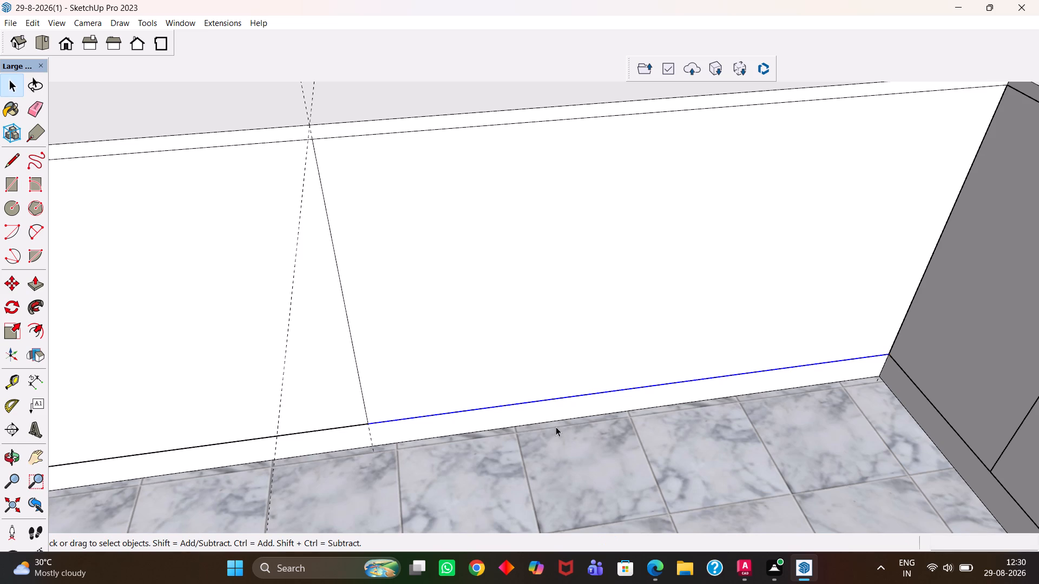
Draw a 2' 4" vertical shutter line at the first division point, along a guide placed about 1' 5 1/2" from the existing line.
left_click(445, 413)
key("t")
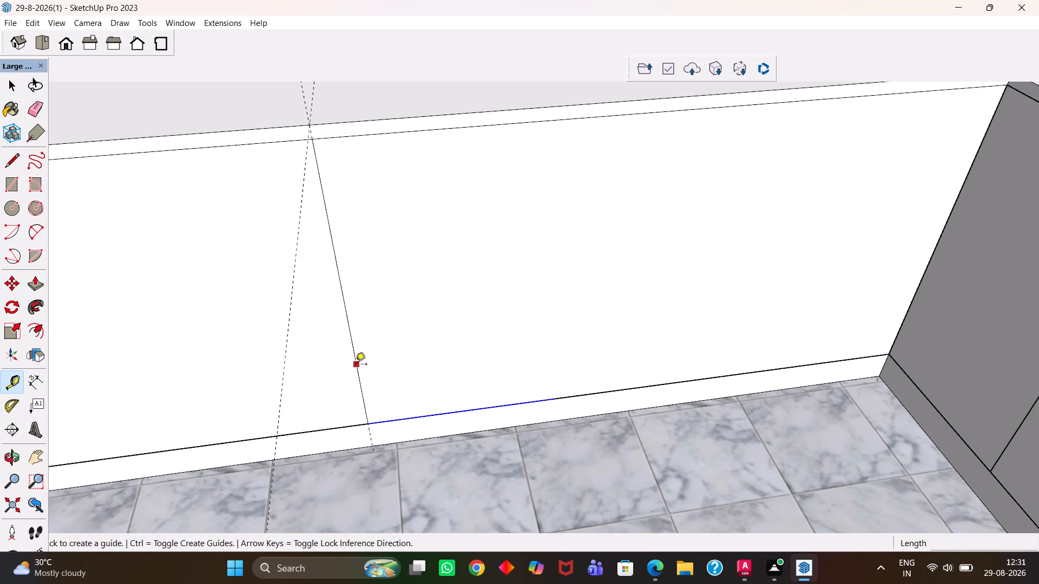
left_click(356, 365)
left_click(551, 398)
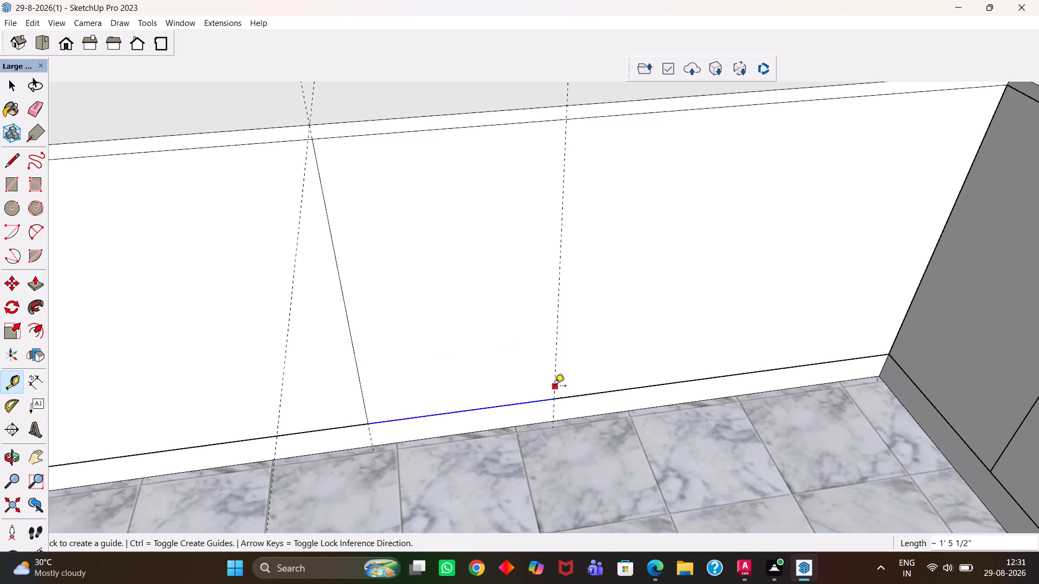
key("l")
left_click(553, 401)
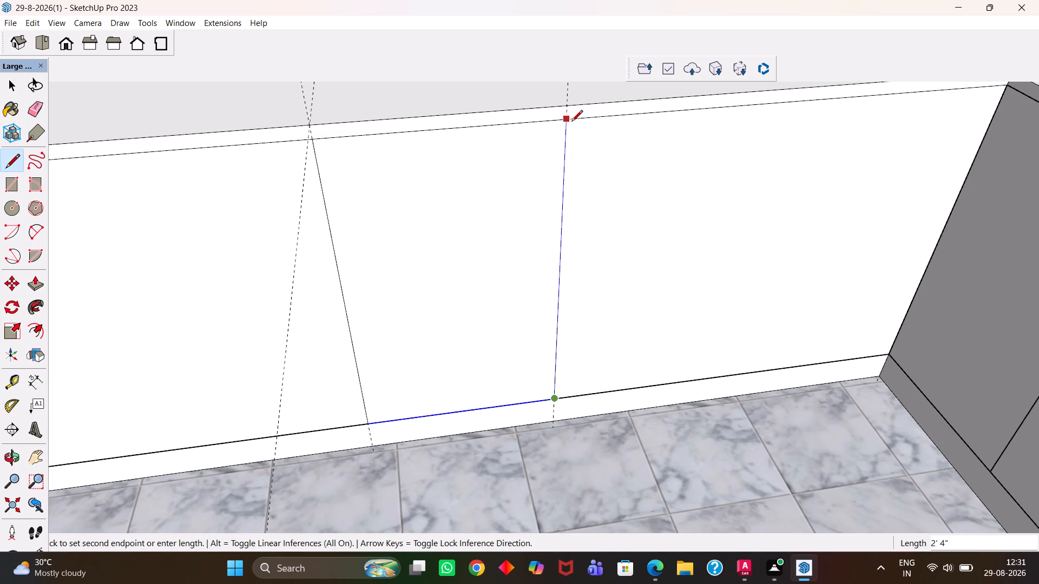
left_click(571, 122)
Place a vertical guide at the second division point, about 1' 5 1/2" from the shutter line just drawn.
key("space")
left_click(649, 383)
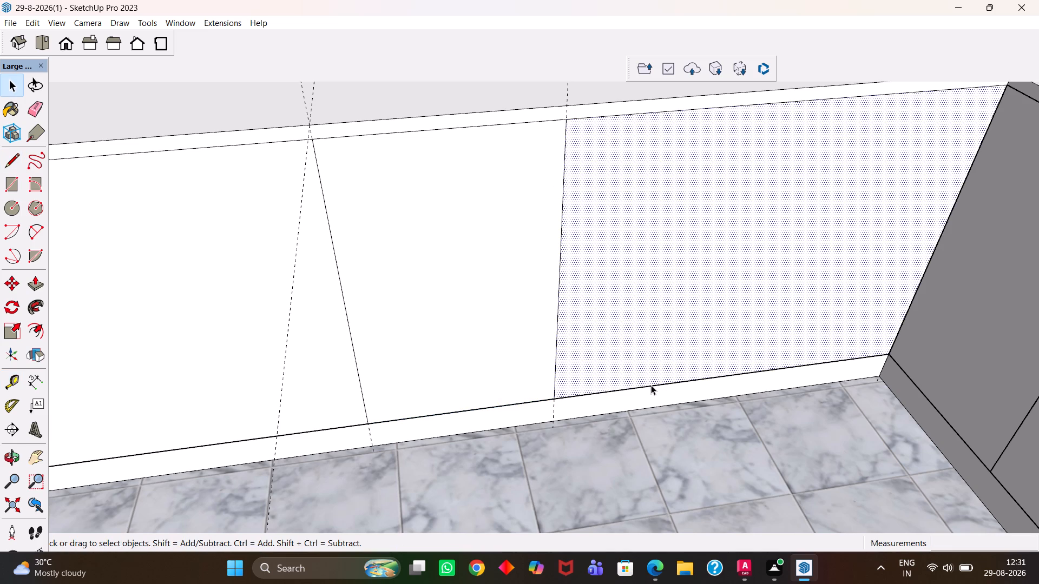
left_click(653, 388)
left_click(649, 385)
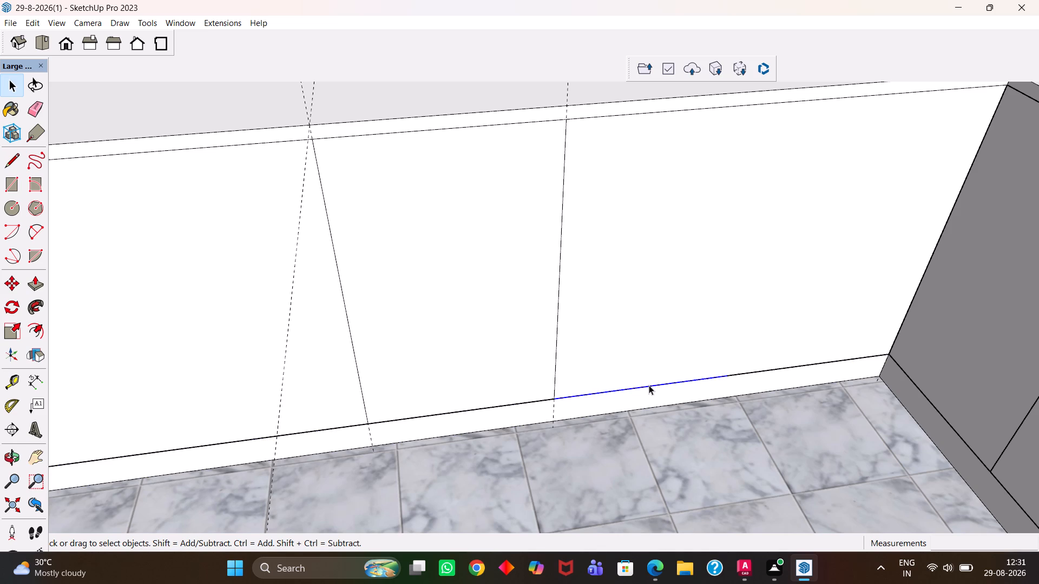
key("t")
left_click(553, 359)
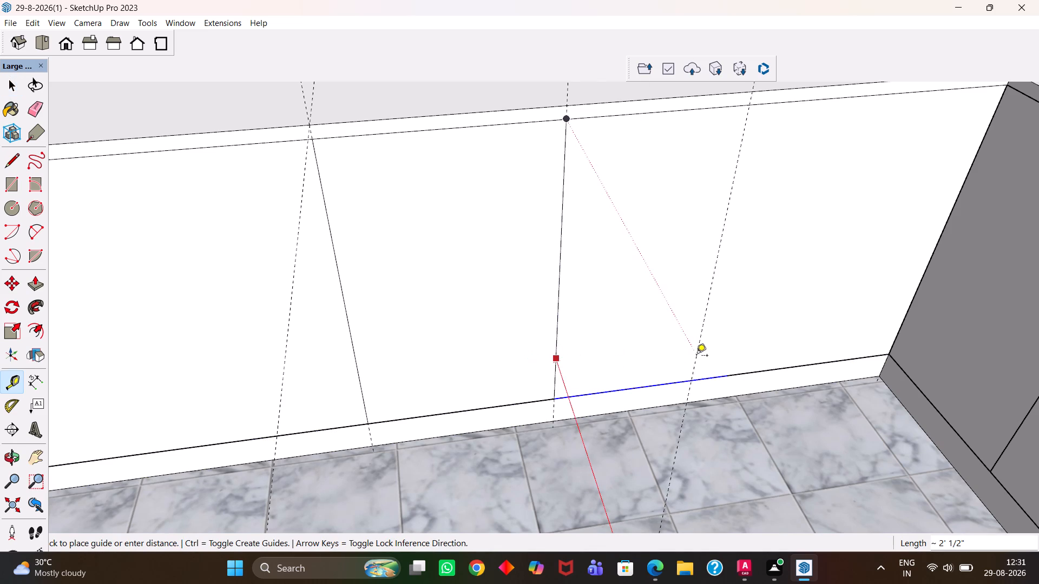
left_click(731, 376)
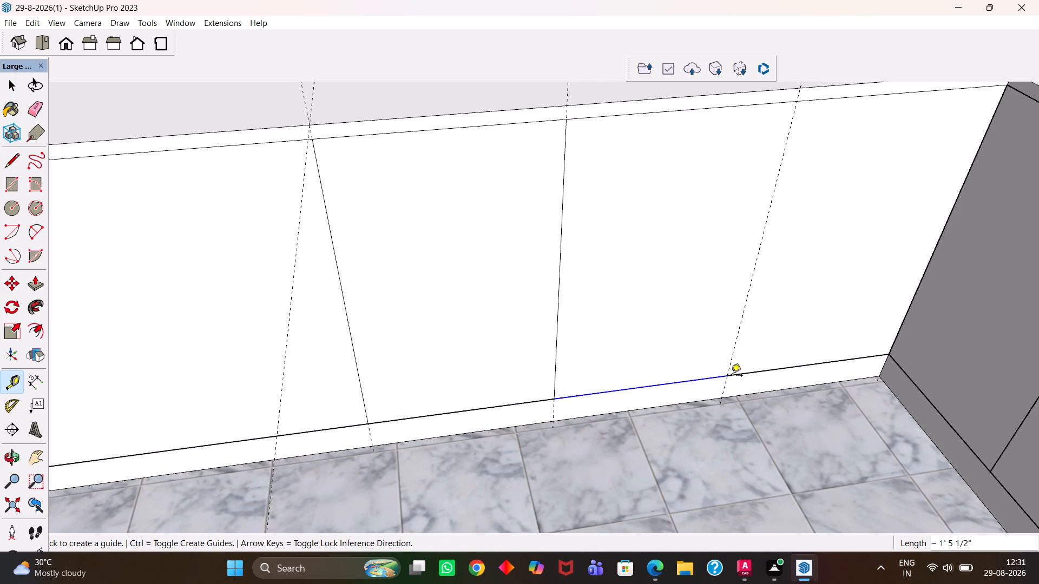
Draw a vertical shutter line along the new guide, from the second division point up to the countertop's underside.
key("l")
scroll(731, 376, "up", 1)
left_click(731, 376)
scroll(730, 329, "down", 4)
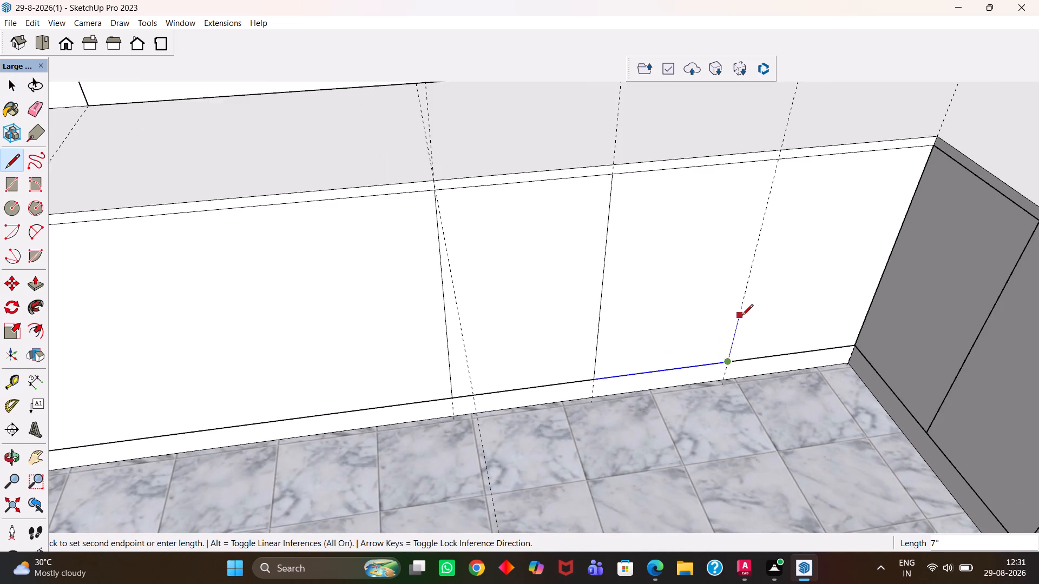
scroll(745, 317, "down", 3)
scroll(736, 245, "down", 1)
scroll(736, 245, "up", 7)
middle_click_drag(718, 261, 771, 267)
key("h")
left_click_drag(627, 271, 952, 363)
left_click_drag(401, 263, 789, 360)
left_click_drag(396, 241, 699, 350)
left_click_drag(911, 316, 629, 306)
key("Escape")
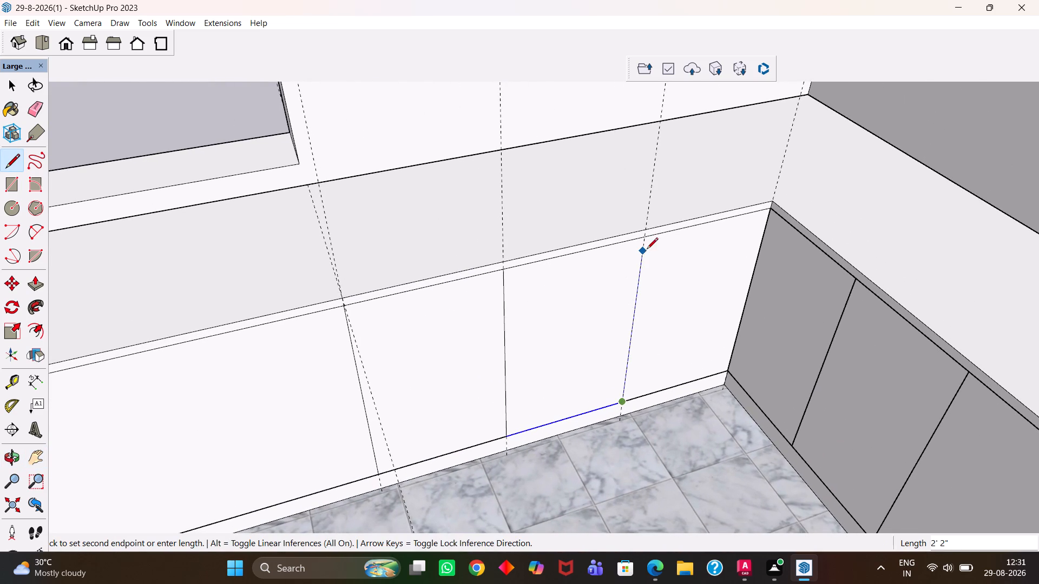
left_click(647, 241)
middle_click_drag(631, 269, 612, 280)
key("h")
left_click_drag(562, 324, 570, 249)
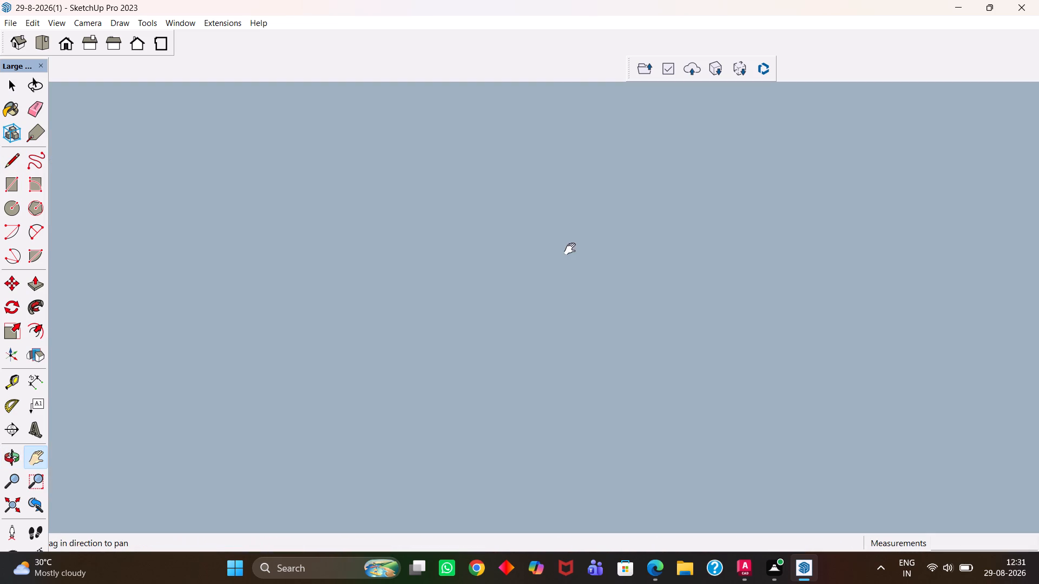
Copy the front section's shutter face nearest the inner corner out in front of the counter.
left_click_drag(570, 249, 571, 240)
middle_click_drag(573, 253, 654, 301)
scroll(465, 291, "up", 1)
left_click_drag(431, 288, 909, 400)
left_click_drag(505, 308, 1038, 406)
middle_click_drag(548, 348, 626, 348)
left_click_drag(509, 267, 685, 426)
middle_click_drag(708, 422, 531, 386)
scroll(516, 407, "up", 1)
middle_click_drag(535, 383, 542, 381)
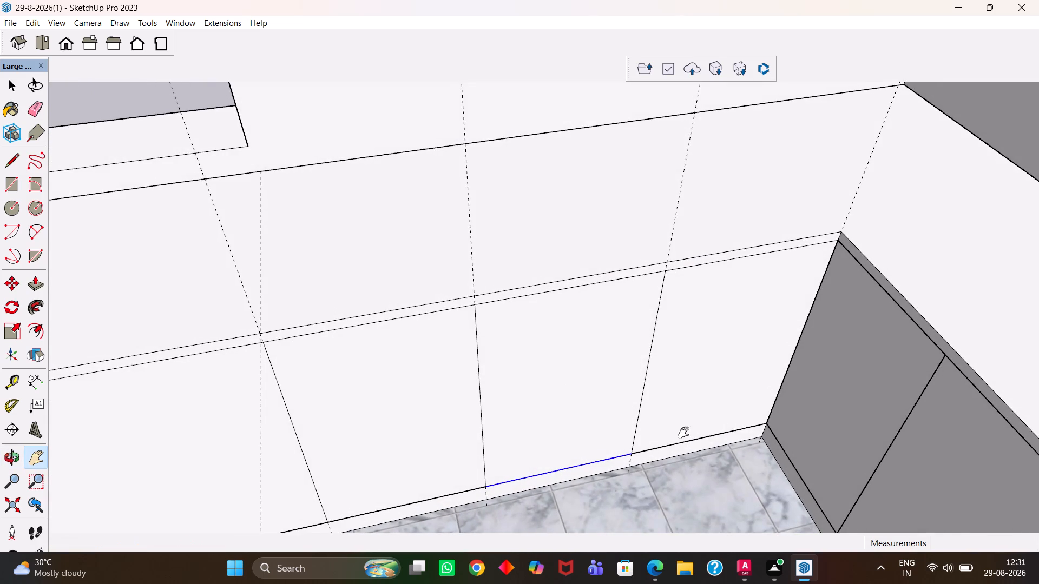
left_click_drag(683, 433, 657, 387)
middle_click_drag(656, 385, 663, 390)
key("space")
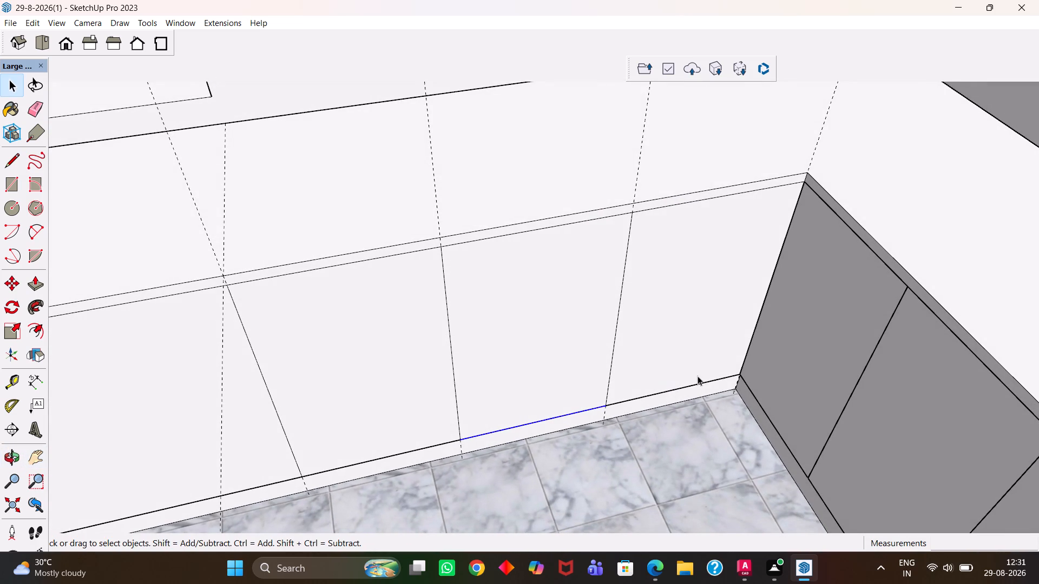
left_click(698, 376)
key("m")
left_click(698, 370)
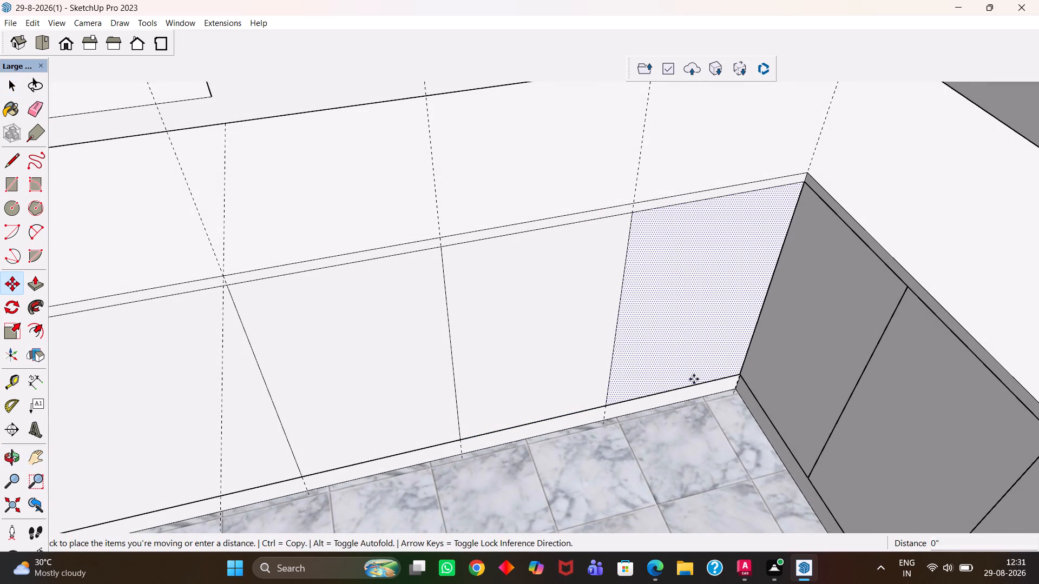
left_click(698, 473)
Push/Pull the loose shutter face to a thickness of 18 mm.
key("p")
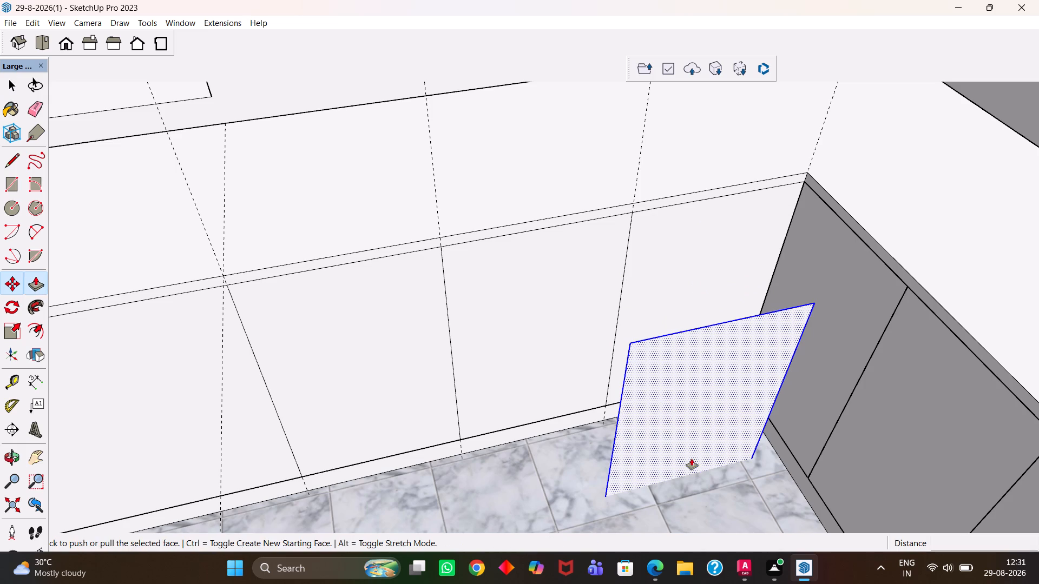
left_click(683, 449)
type("18MM")
key("Return")
key("space")
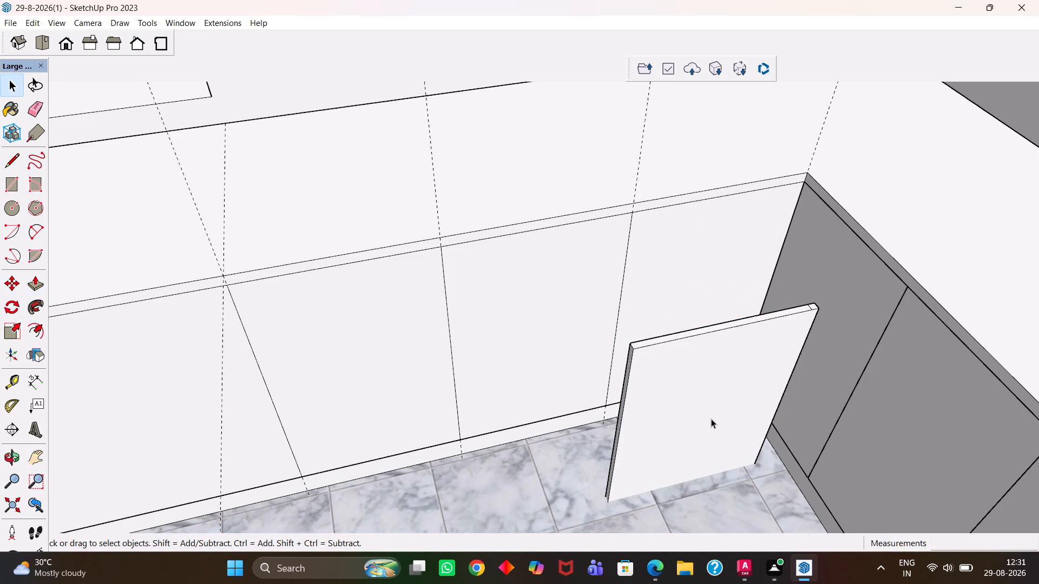
Select the whole shutter panel with its edges and faces and make it a group.
triple_click(711, 419)
right_click(702, 388)
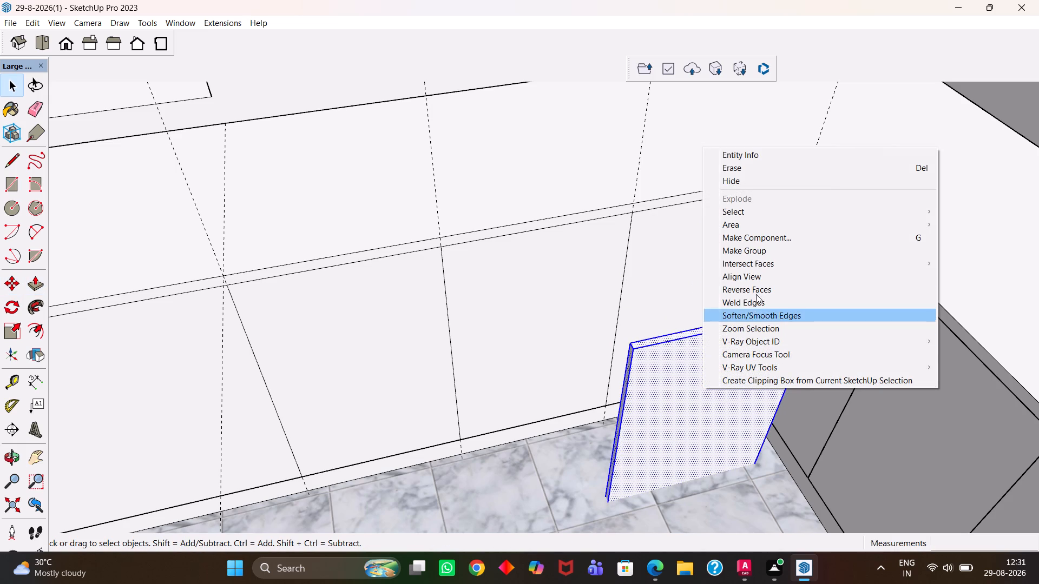
left_click(759, 253)
Inside the shutter group, push the narrow side face away from the inner corner inward by 0.6".
scroll(634, 415, "up", 3)
middle_click_drag(613, 397, 662, 399)
scroll(650, 402, "up", 2)
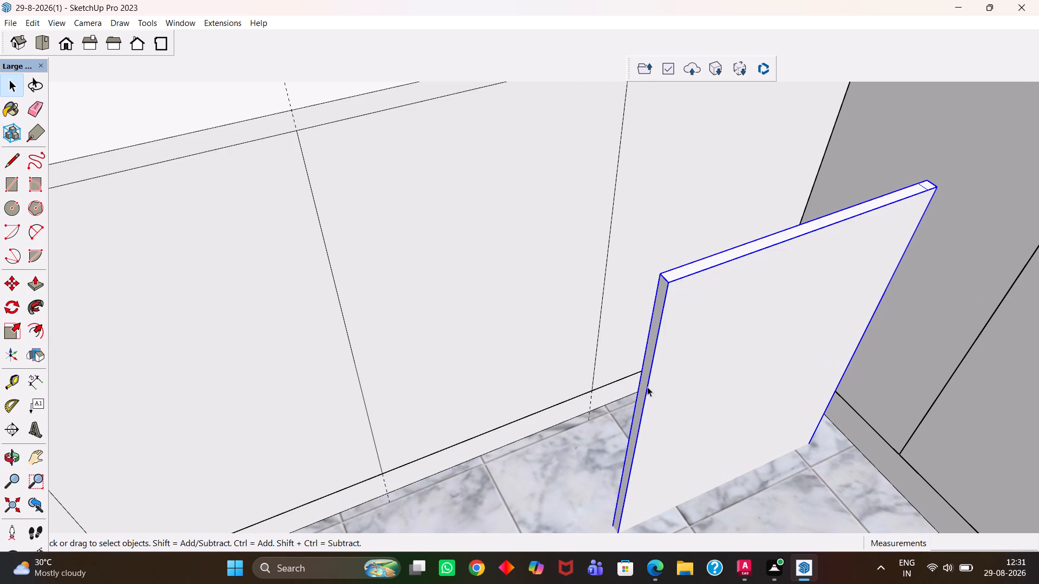
double_click(645, 384)
left_click(645, 381)
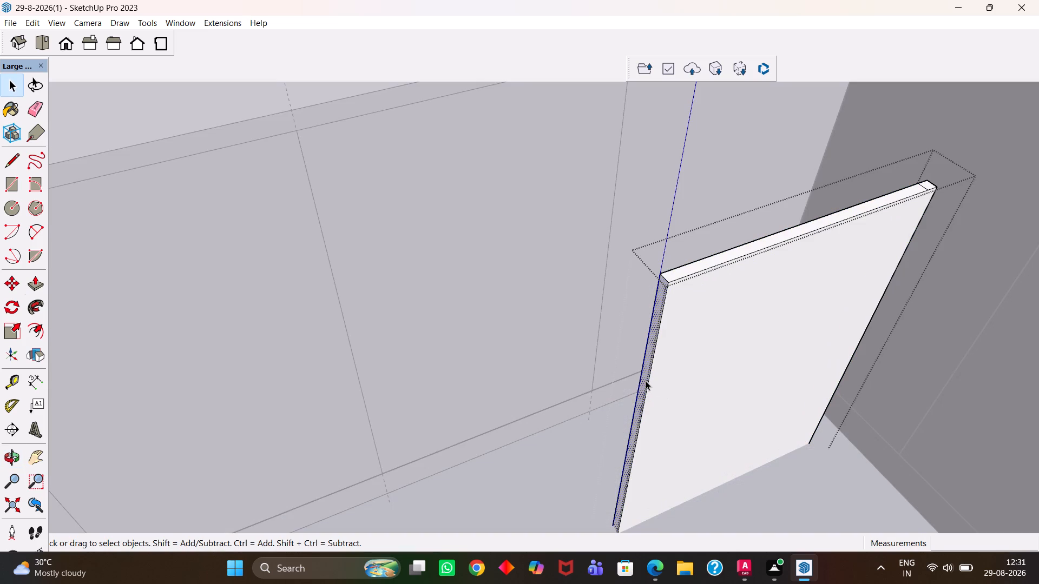
key("p")
left_click(646, 381)
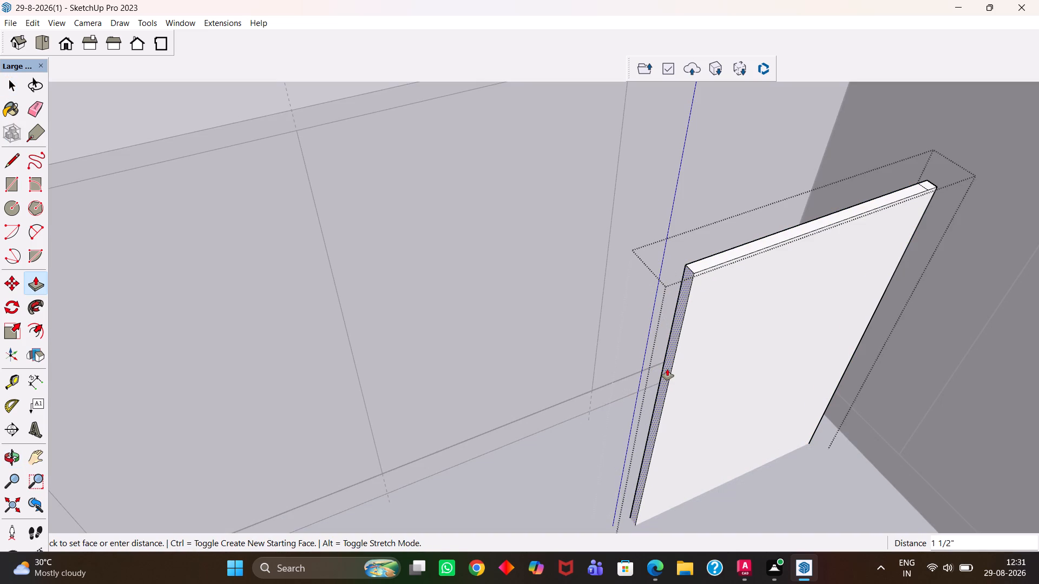
key("1")
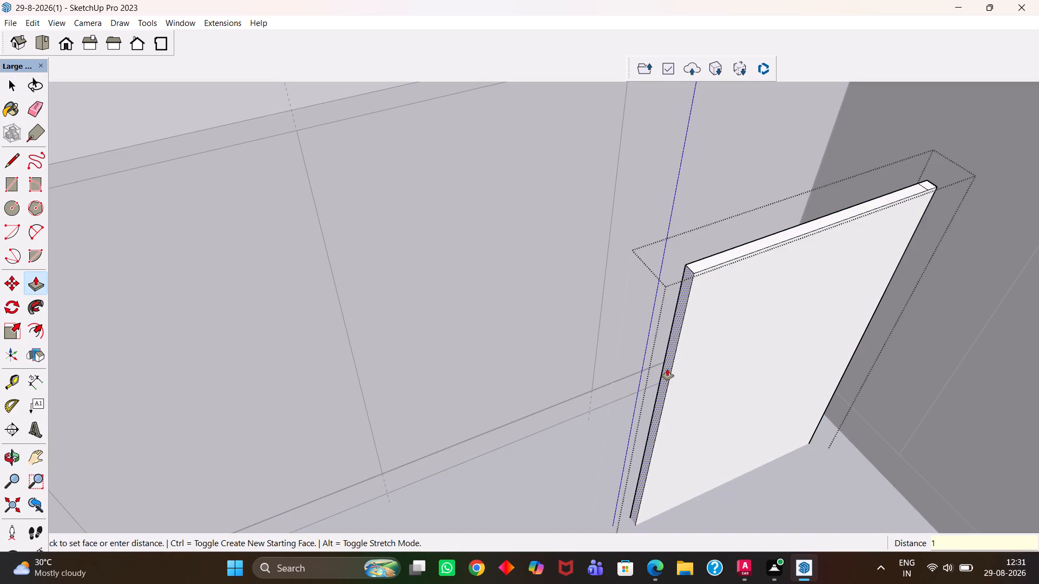
key("BackSpace")
type("0.6\"")
key("Return")
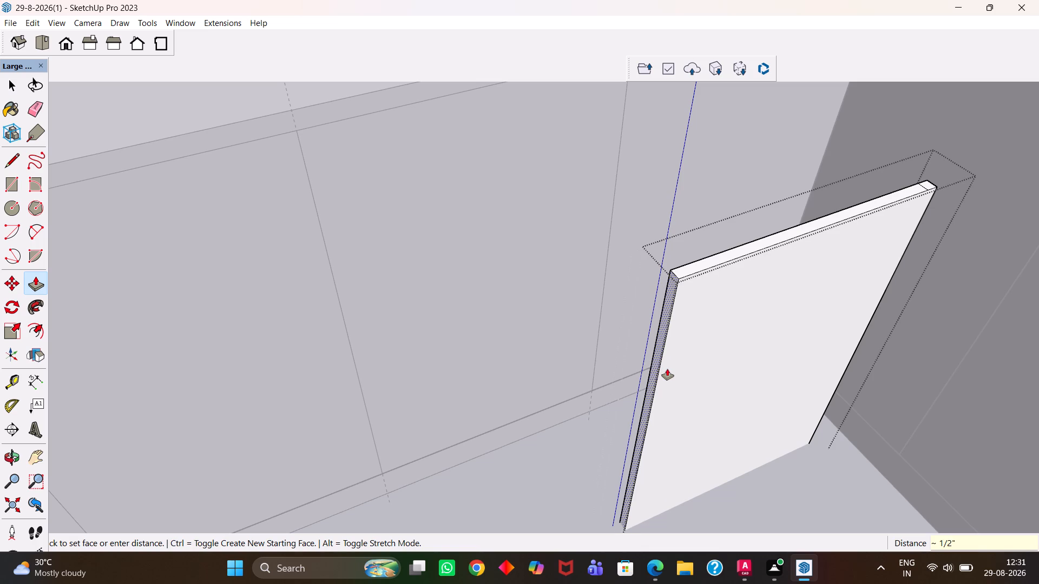
scroll(666, 368, "down", 6)
key("h")
middle_click_drag(660, 377, 628, 384)
key("space")
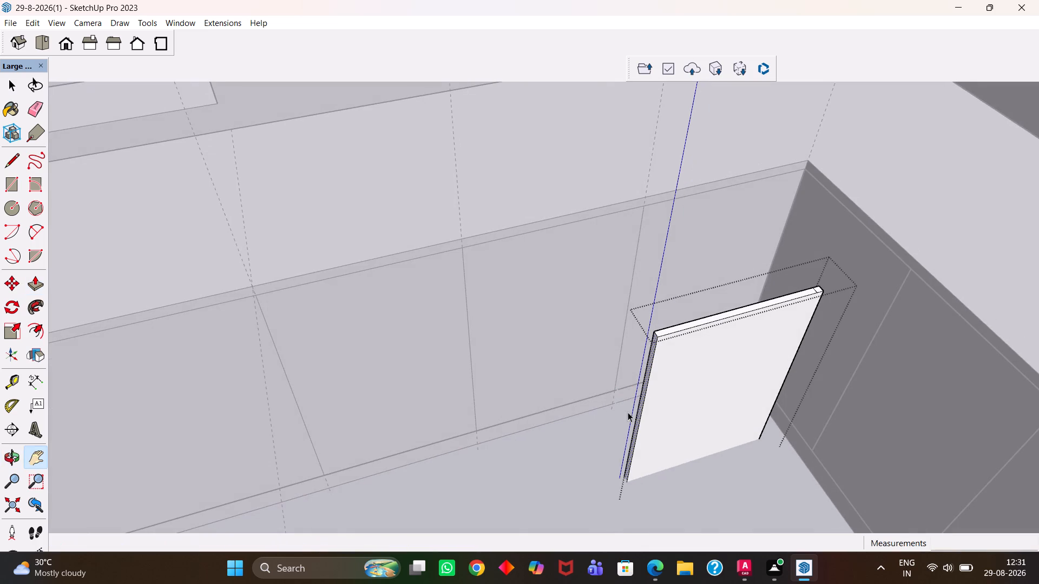
left_click(593, 477)
Move the shutter group by its upper front corner to the counter's inner corner just below the countertop.
left_click(729, 404)
middle_click_drag(751, 390, 738, 397)
scroll(738, 397, "up", 1)
key("m")
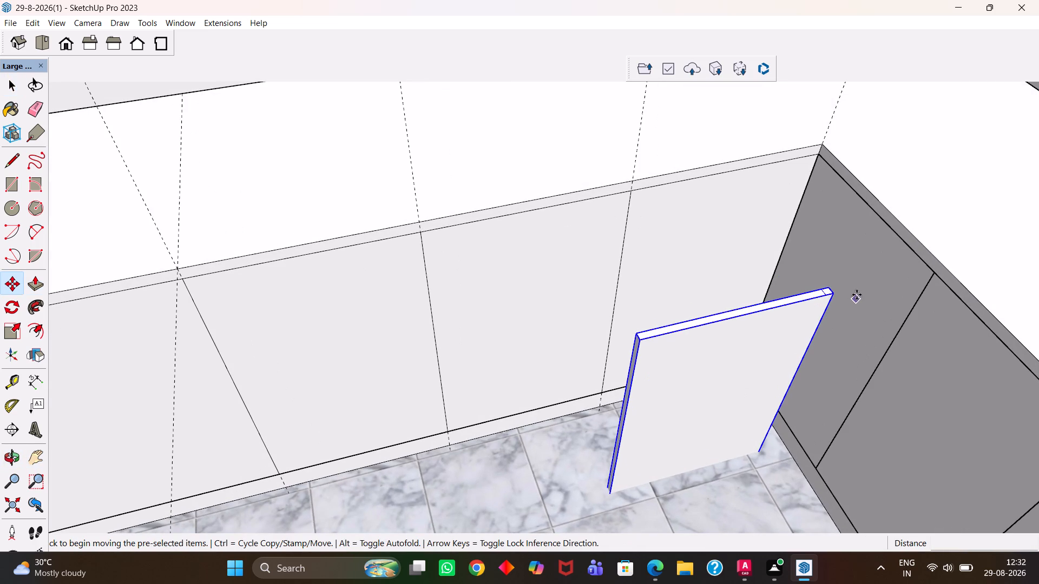
left_click(831, 294)
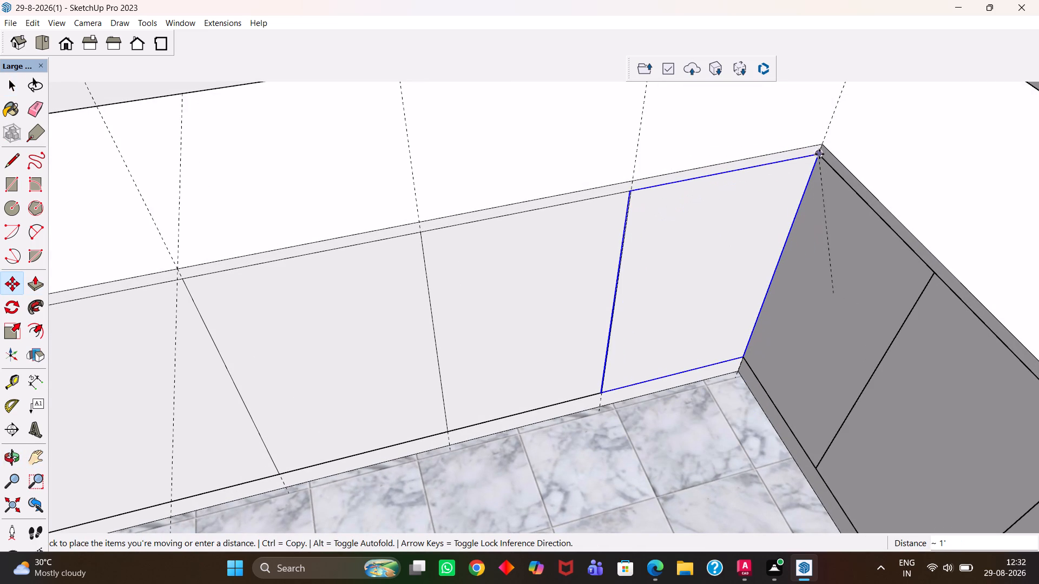
left_click(819, 157)
Move the shutter about 1/2" by its lower back corner to the bottom endpoint of the second shutter line.
scroll(643, 390, "up", 3)
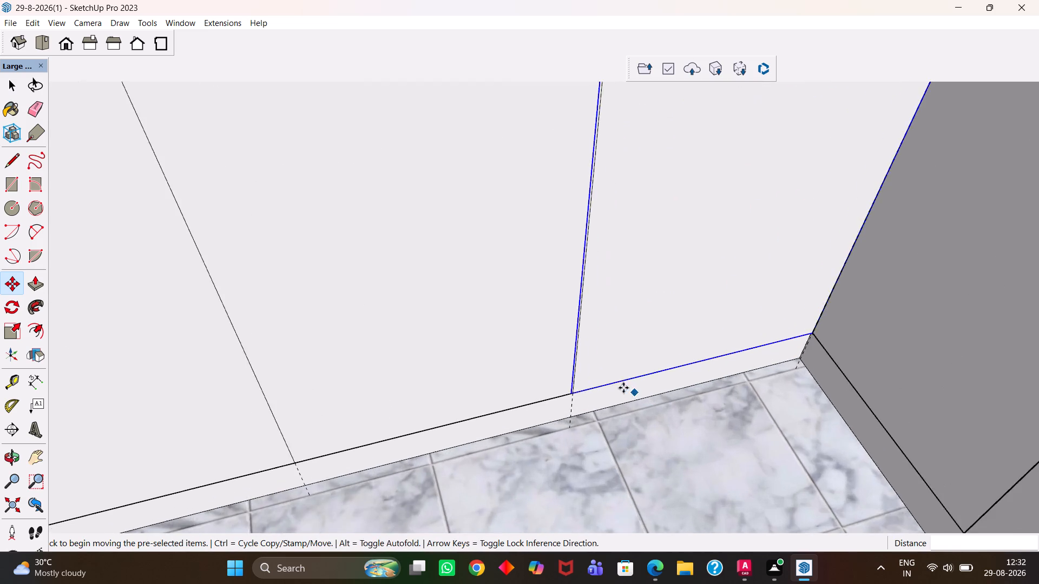
scroll(623, 388, "up", 13)
middle_click_drag(562, 416, 657, 323)
middle_click_drag(615, 388, 625, 355)
scroll(614, 383, "up", 2)
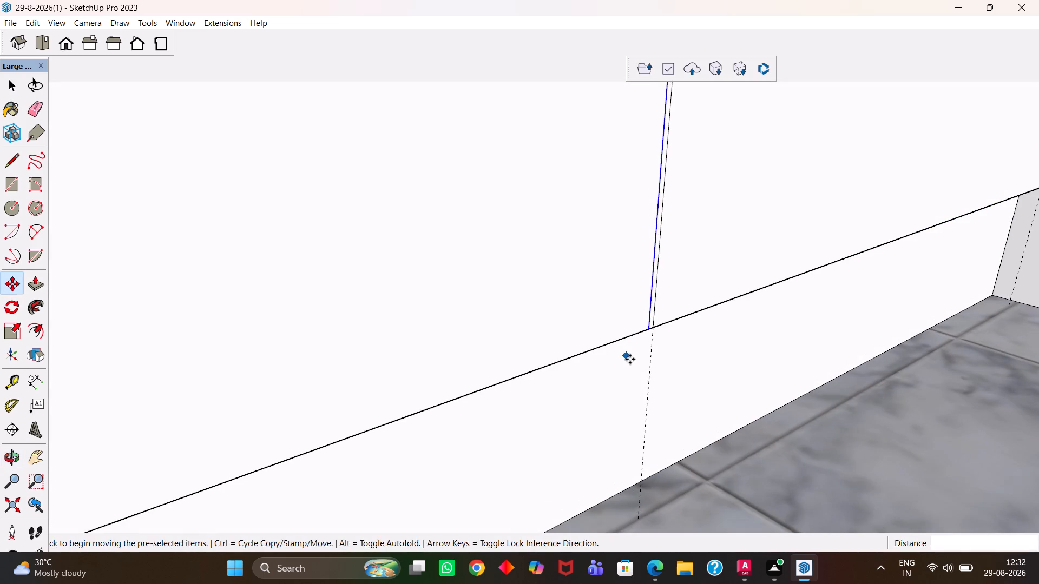
left_click(617, 317)
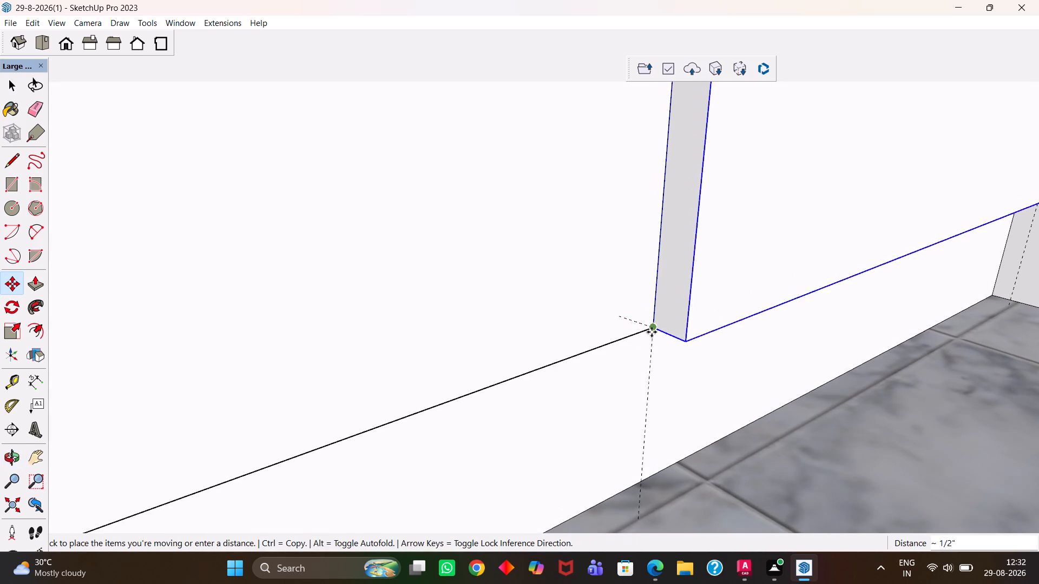
left_click(654, 329)
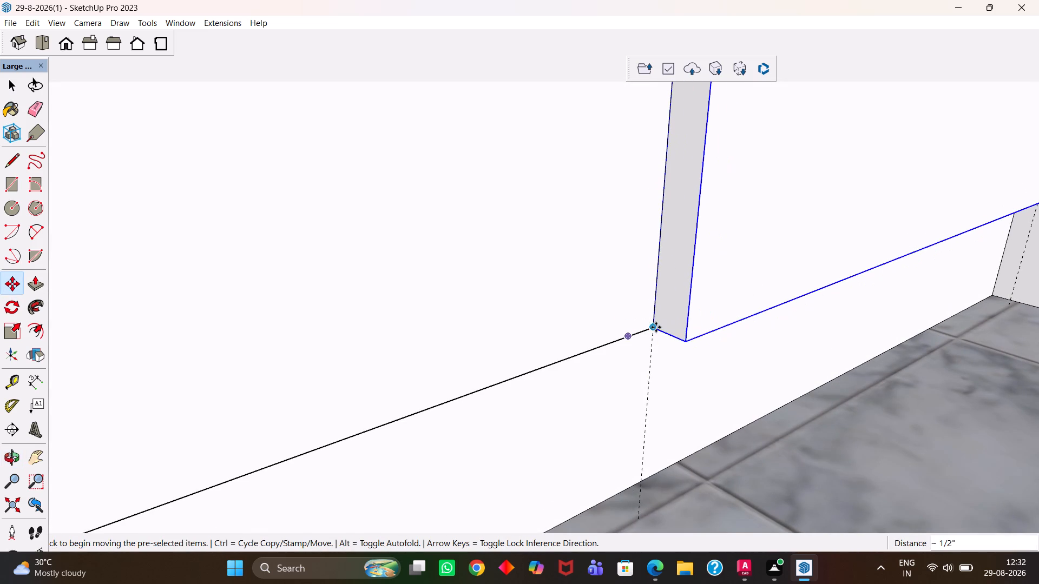
Move the shutter about 1/2" sideways so its lower corner meets the bottom of the counter's inner corner.
scroll(656, 327, "down", 9)
middle_click_drag(655, 333, 572, 394)
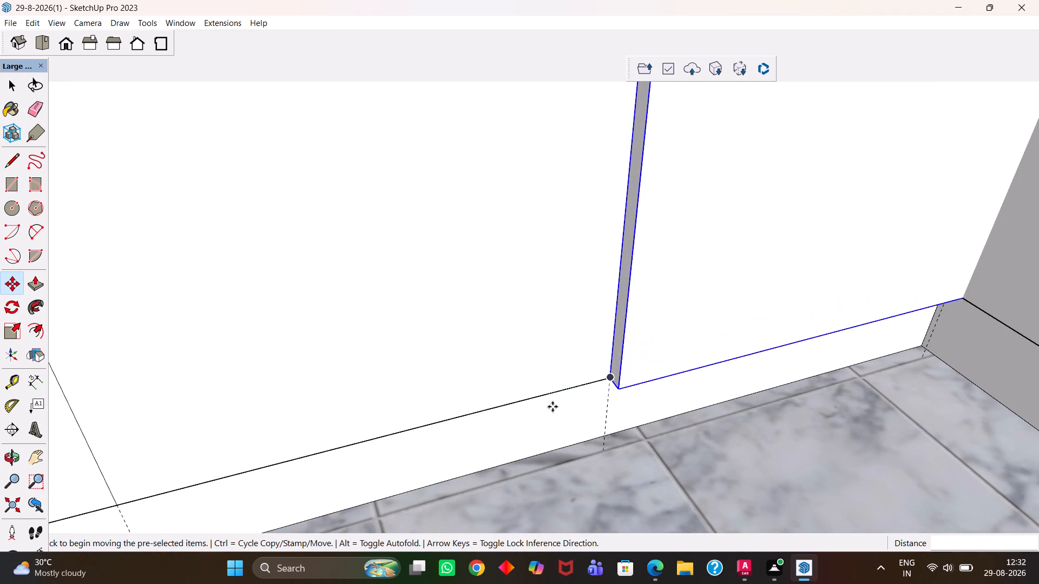
key("h")
left_click_drag(825, 288, 573, 383)
middle_click_drag(701, 393, 676, 392)
key("m")
scroll(676, 392, "up", 2)
left_click(745, 395)
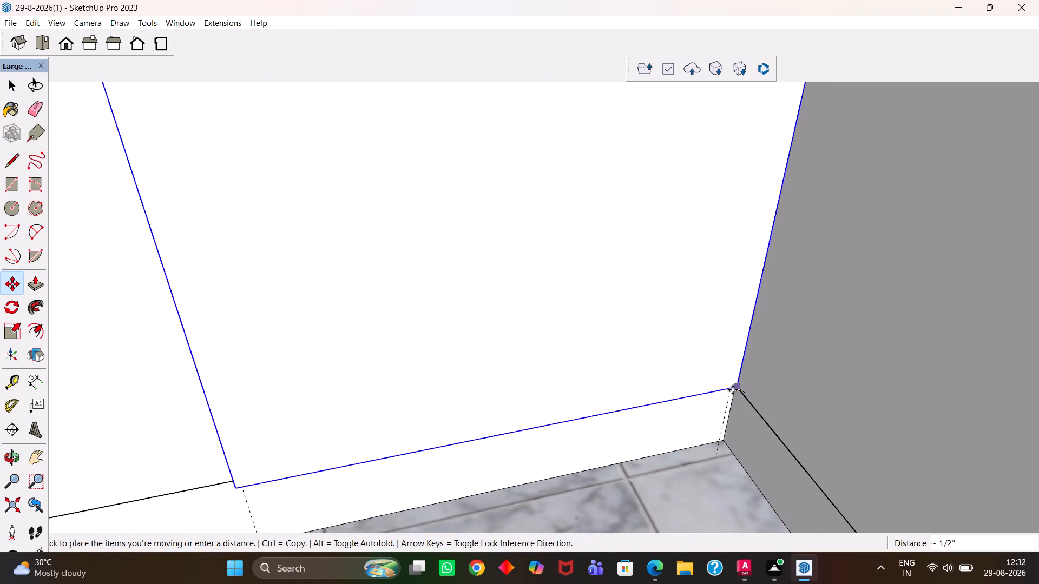
left_click(733, 390)
key("h")
scroll(733, 390, "down", 5)
middle_click_drag(617, 392, 691, 312)
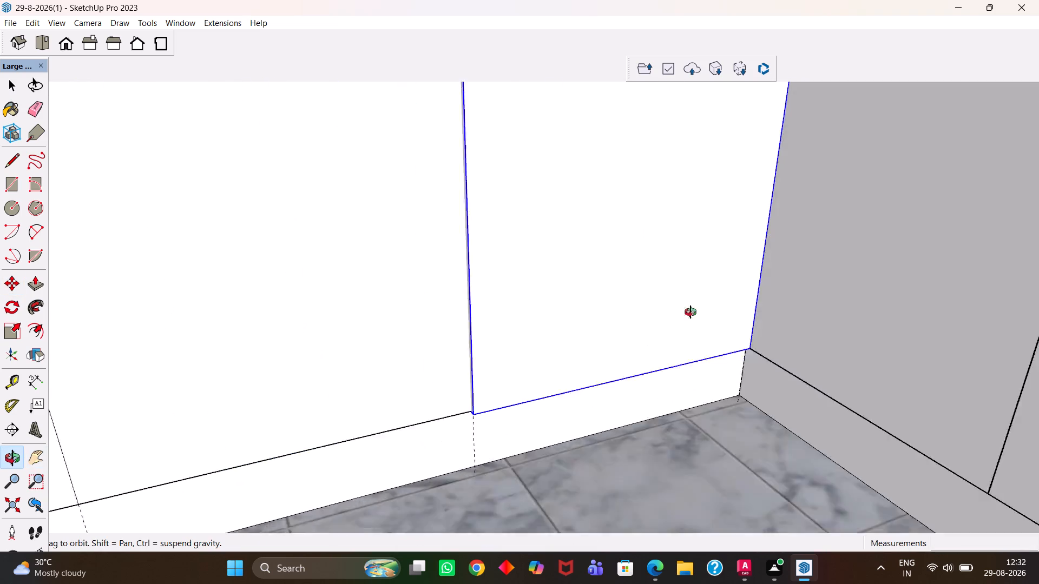
middle_click_drag(691, 312, 762, 301)
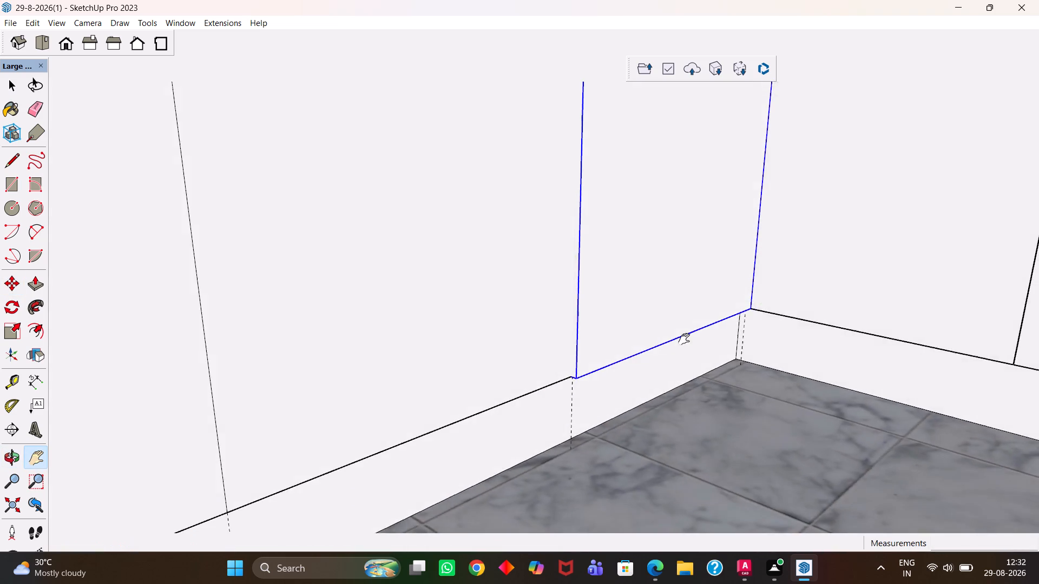
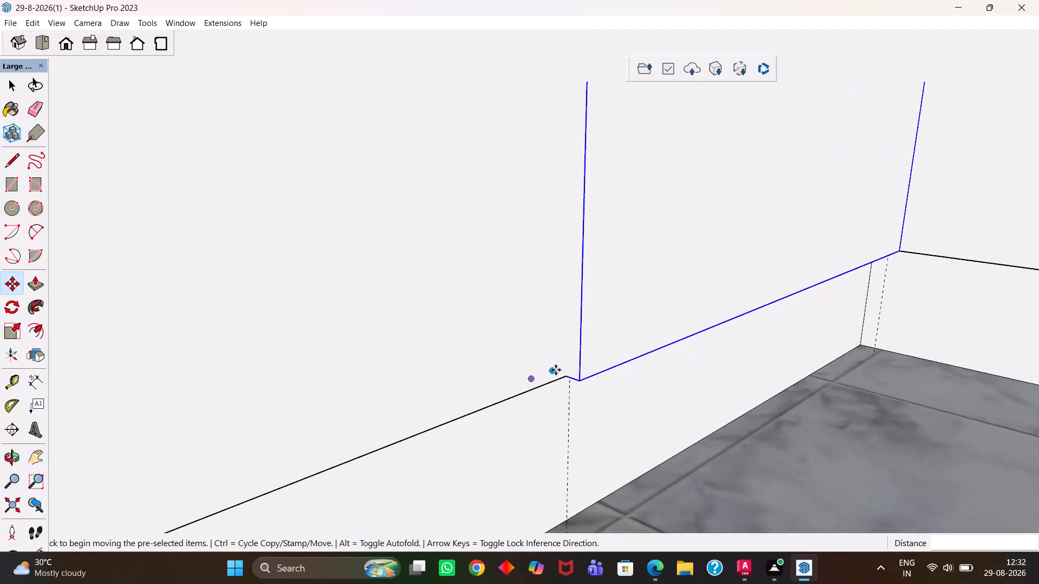
Move the panel so its lower corner aligns with the vertical guide line on the wall.
left_click(555, 370)
left_click(572, 377)
Push the panel's exposed narrow side face inward by 1" inside its group, reducing the panel's width.
middle_click_drag(578, 375, 523, 380)
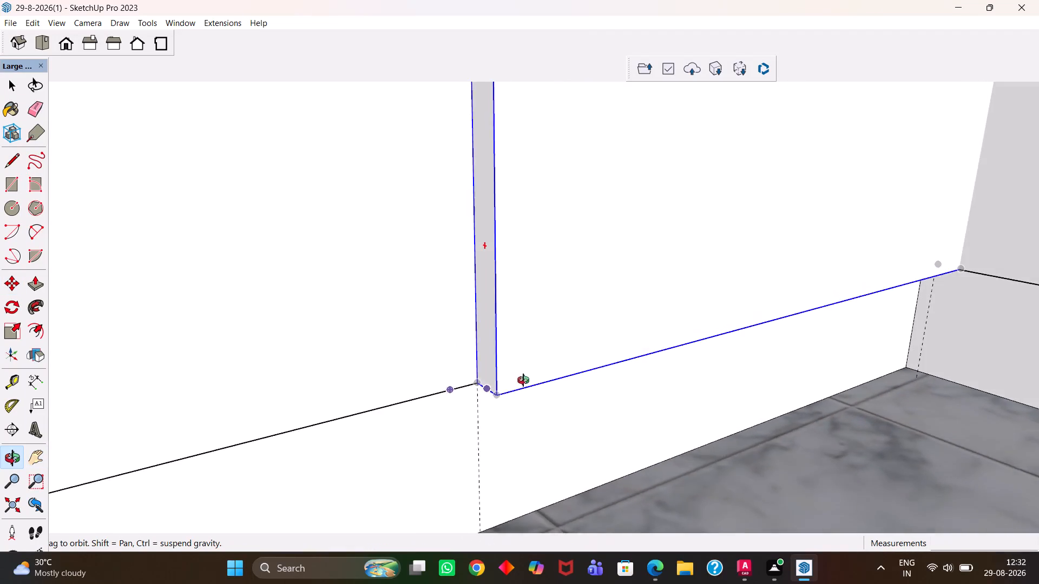
middle_click_drag(523, 380, 522, 402)
key("space")
double_click(484, 379)
left_click(484, 373)
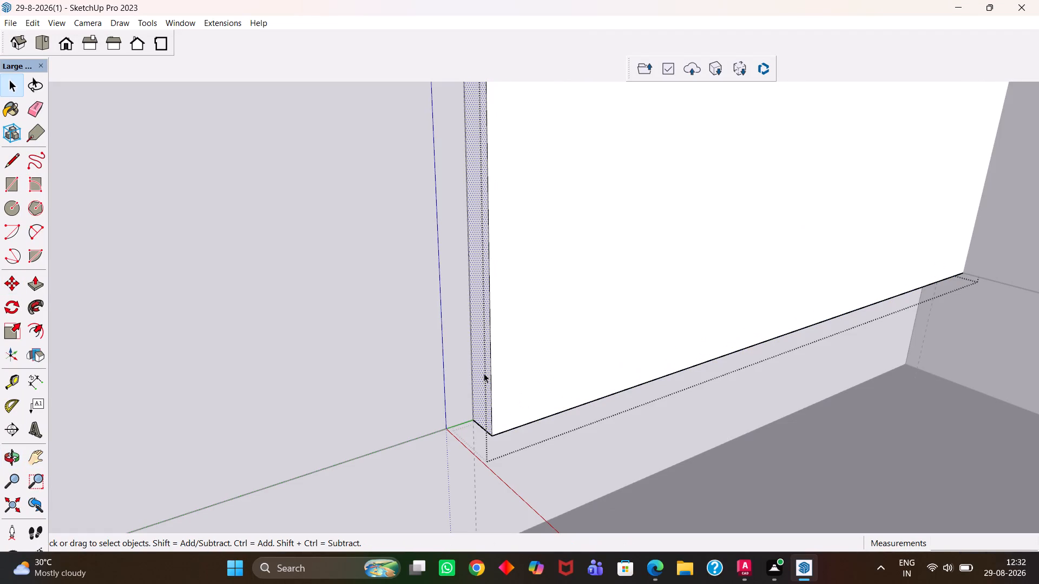
key("p")
left_click(484, 373)
type("1\"")
key("Return")
key("m")
left_click(511, 407)
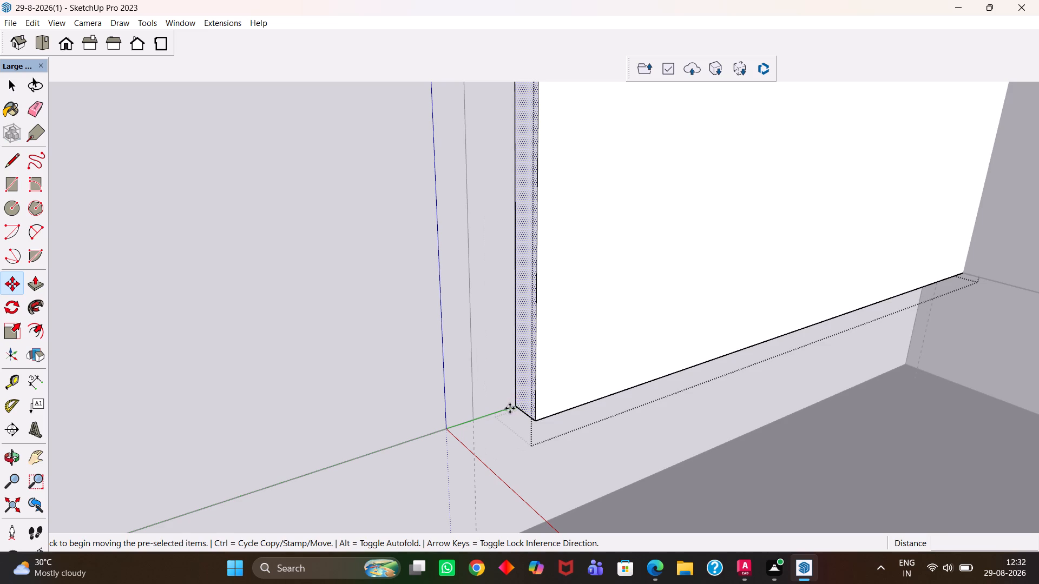
key("space")
left_click(632, 456)
Move the whole panel 1" back so its lower corner meets the guide line again.
left_click(564, 389)
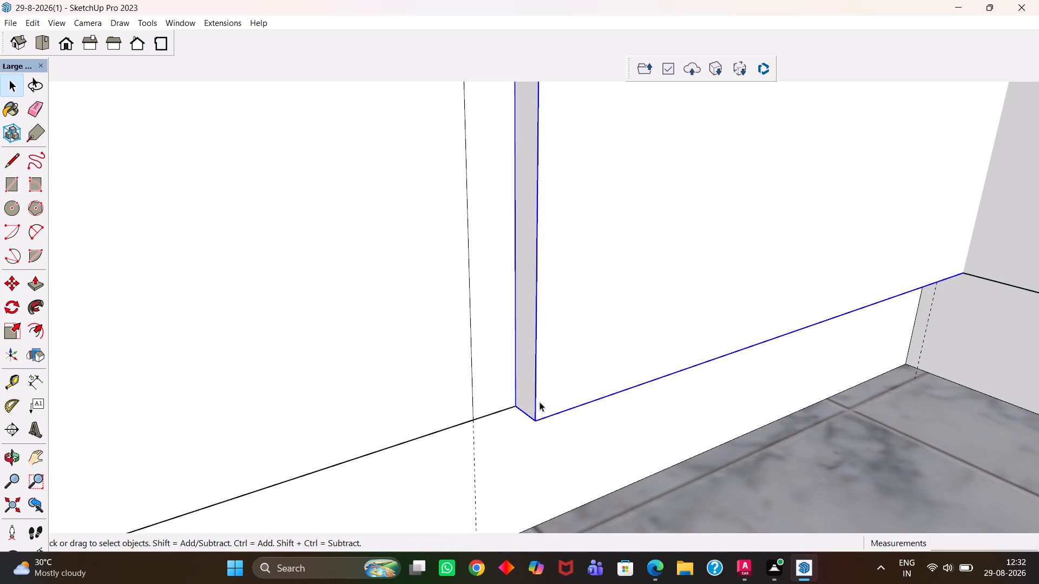
scroll(507, 419, "up", 2)
key("m")
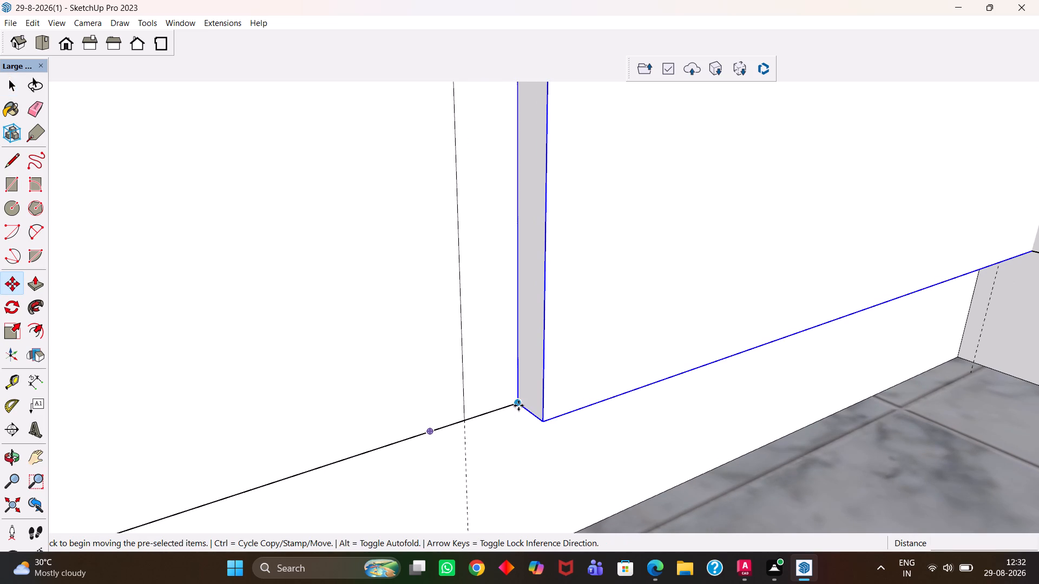
left_click(518, 406)
left_click(468, 422)
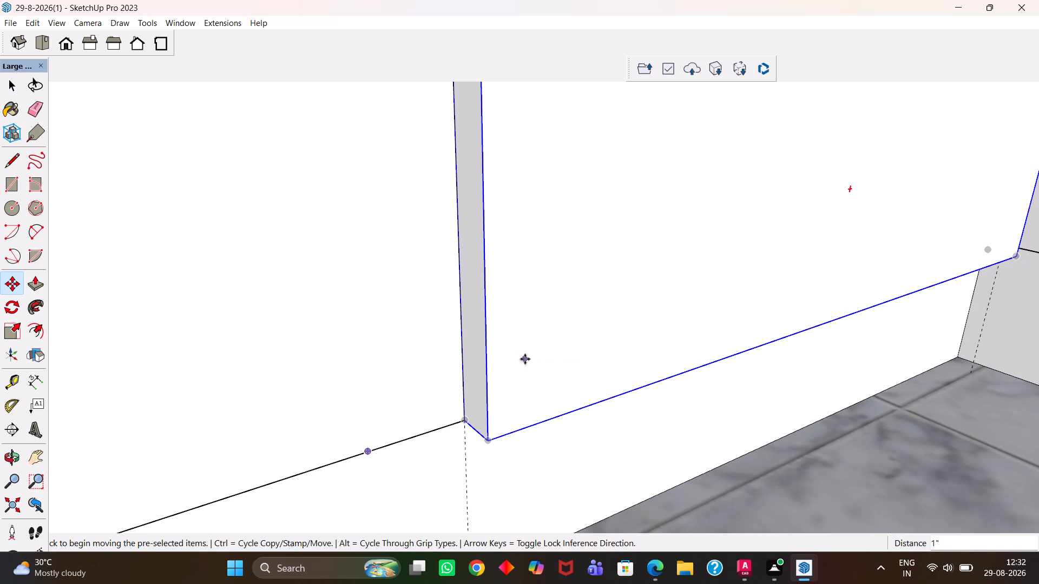
scroll(525, 369, "down", 6)
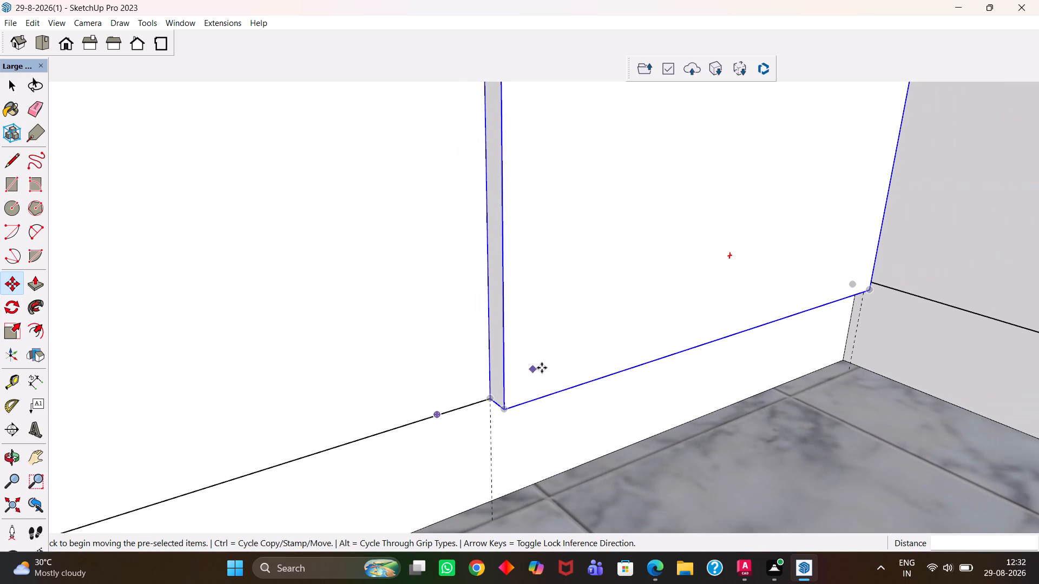
Push/pull the panel's opposite side face, nearest the room corner, outward by about 1/2".
key("h")
middle_click_drag(770, 320, 620, 312)
middle_click_drag(548, 307, 543, 307)
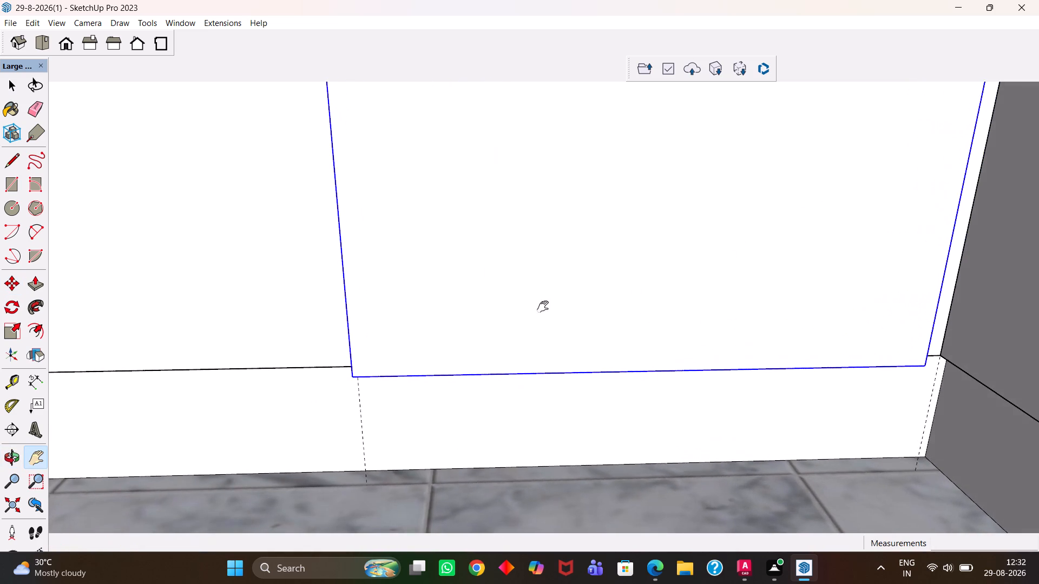
scroll(815, 333, "up", 2)
middle_click_drag(907, 374, 853, 251)
scroll(866, 347, "up", 1)
left_click_drag(959, 333, 748, 443)
middle_click_drag(785, 454, 725, 333)
scroll(839, 416, "up", 3)
middle_click_drag(843, 417, 797, 385)
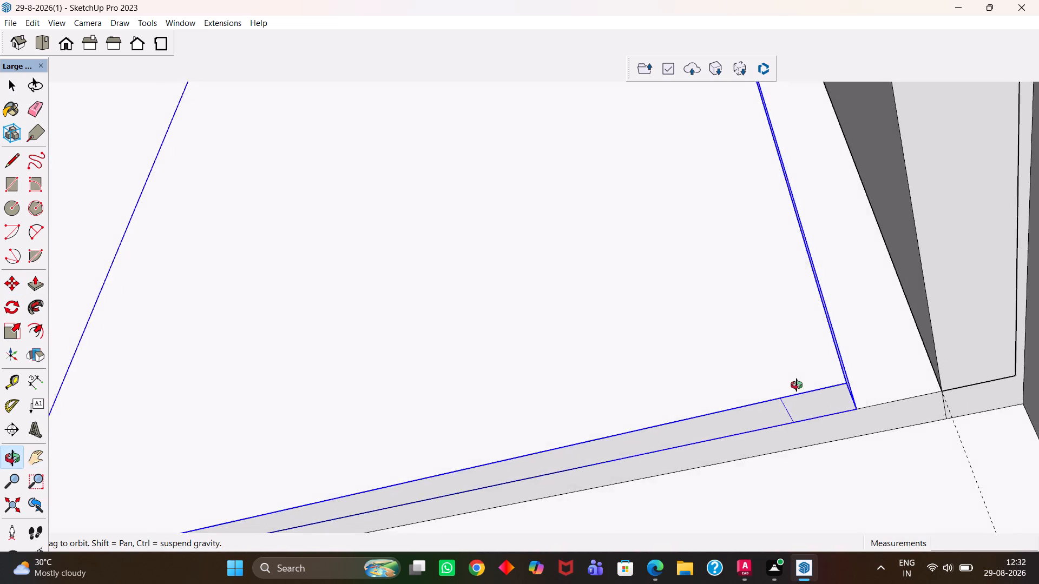
middle_click_drag(797, 385, 808, 399)
scroll(797, 385, "up", 6)
left_click_drag(902, 378, 790, 420)
scroll(764, 425, "up", 2)
key("space")
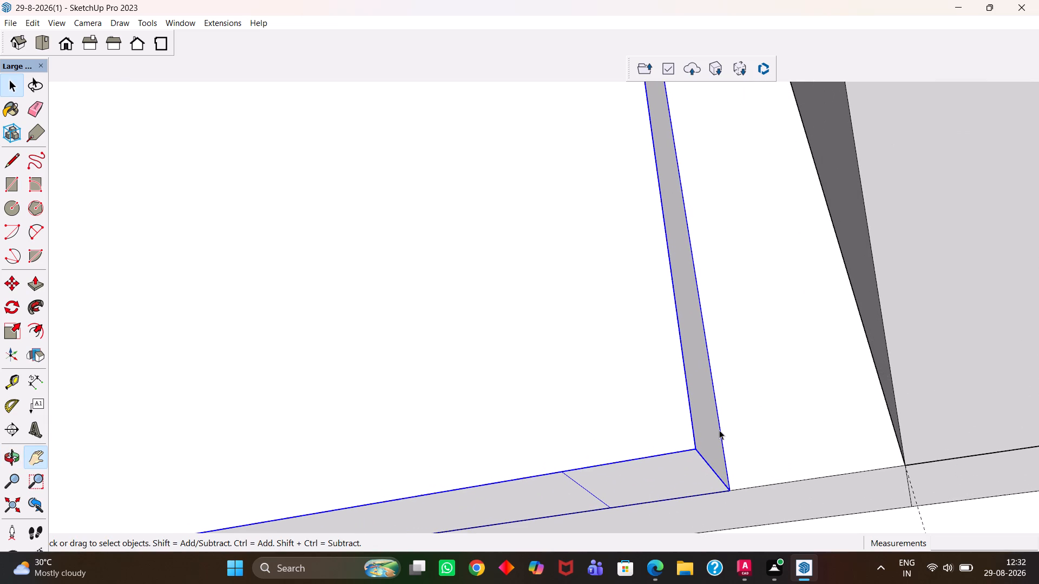
double_click(709, 427)
left_click(704, 422)
key("p")
left_click(699, 421)
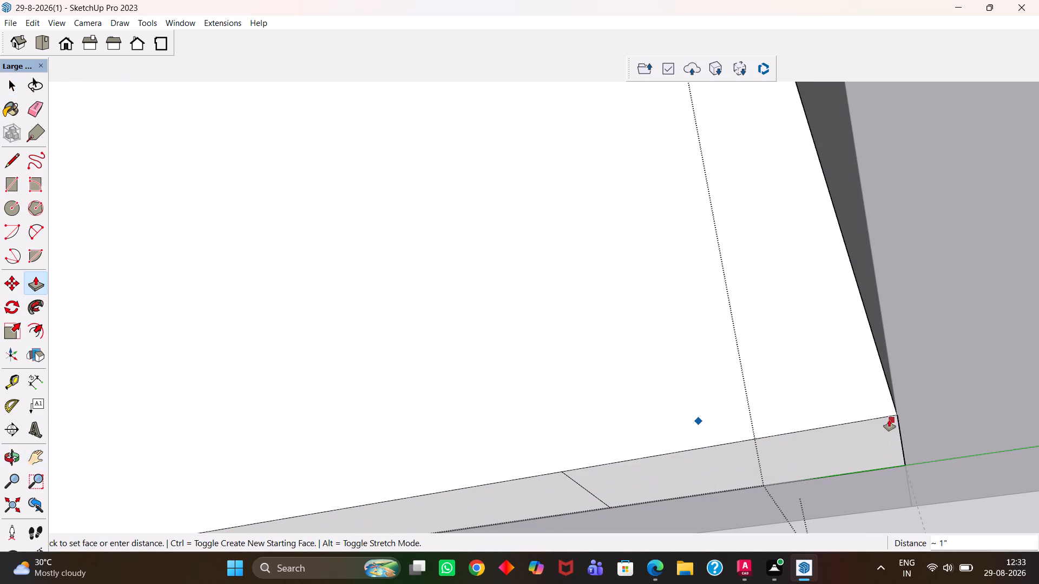
left_click(853, 453)
Place guide lines along the vertical edge beside the panel and slightly inset from it, near the room corner.
middle_click_drag(853, 453, 876, 449)
scroll(853, 453, "up", 1)
key("t")
scroll(889, 438, "up", 1)
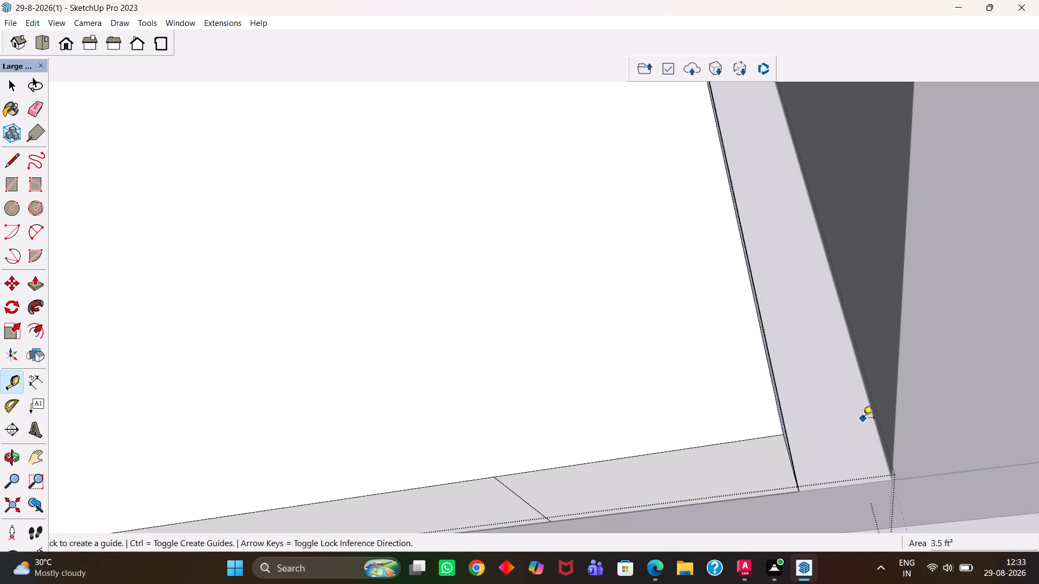
double_click(874, 420)
left_click(874, 420)
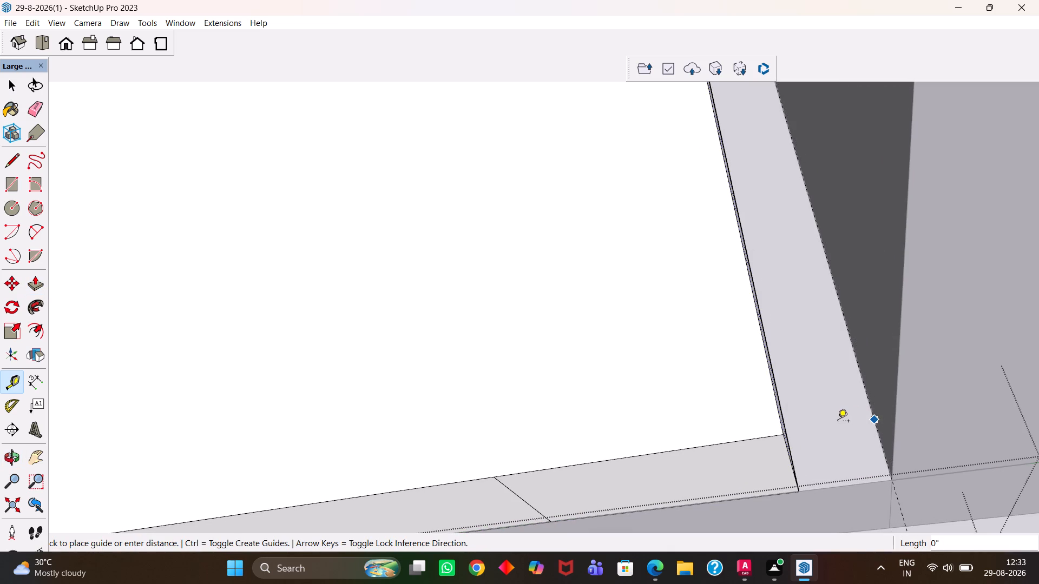
left_click(866, 400)
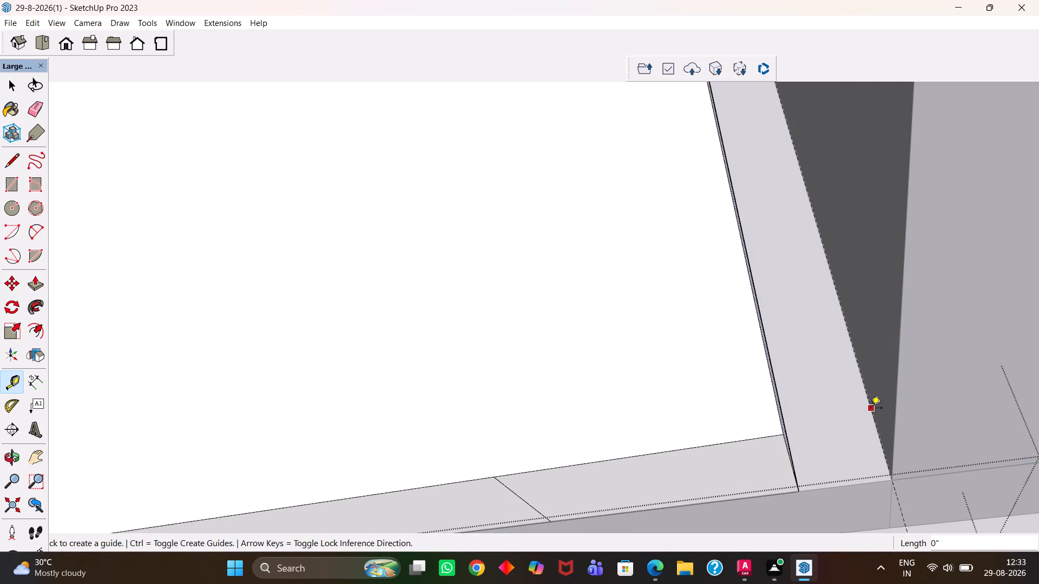
left_click(871, 409)
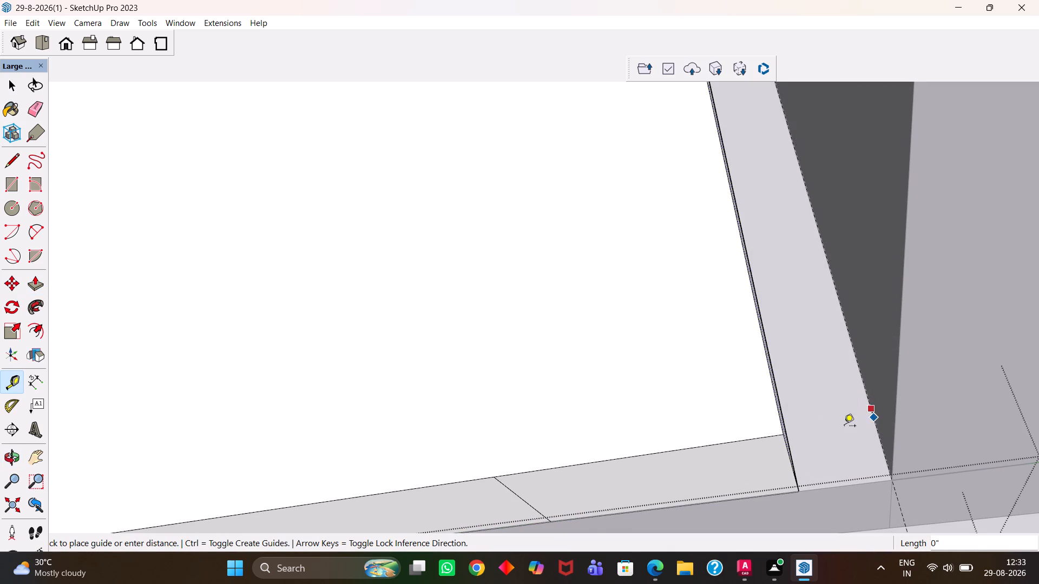
scroll(844, 428, "up", 2)
scroll(841, 428, "down", 2)
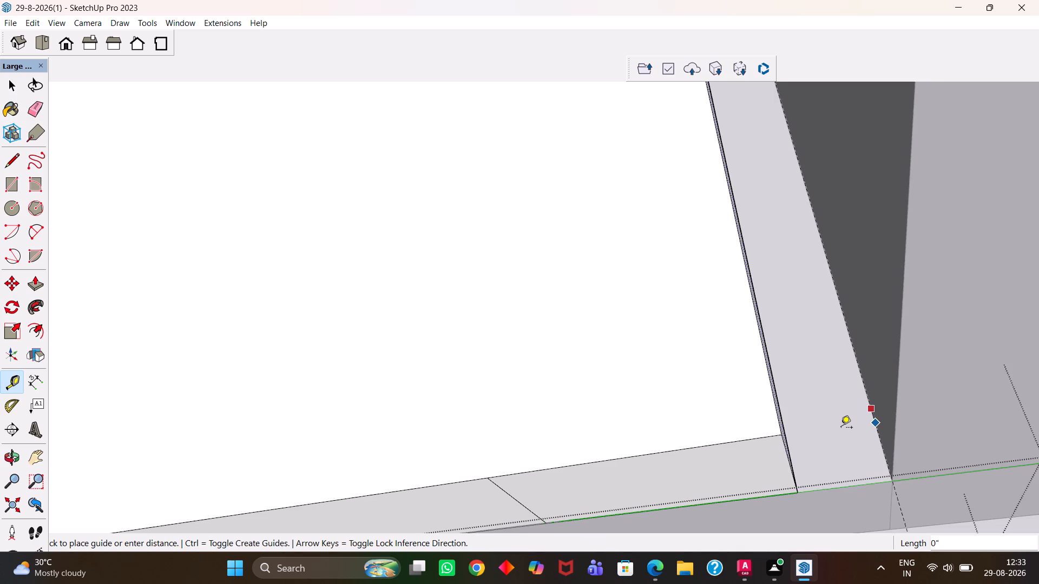
scroll(841, 428, "down", 1)
key("h")
left_click_drag(841, 449, 826, 403)
middle_click_drag(831, 399, 840, 407)
key("t")
scroll(840, 407, "up", 1)
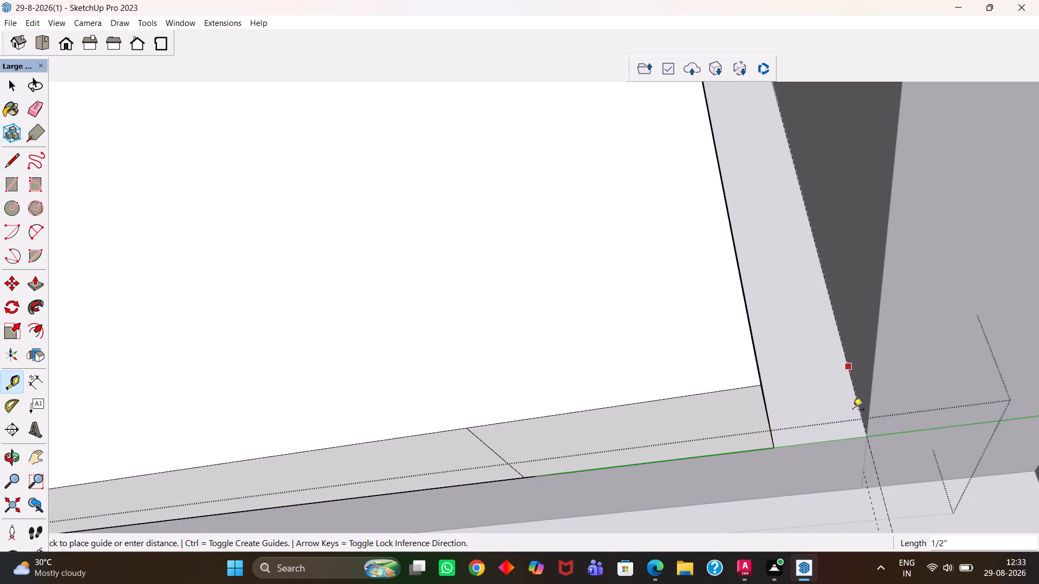
left_click(851, 441)
Extend the panel's corner-side face out to the inset guide line with Push/Pull and leave the group.
middle_click_drag(841, 430, 809, 434)
scroll(811, 434, "up", 3)
key("space")
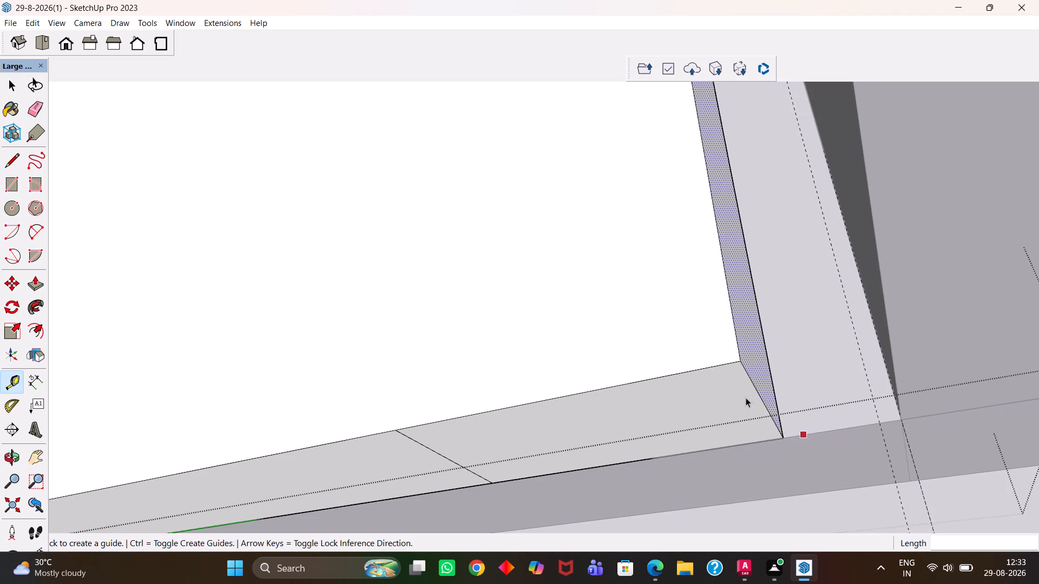
key("p")
left_click(771, 366)
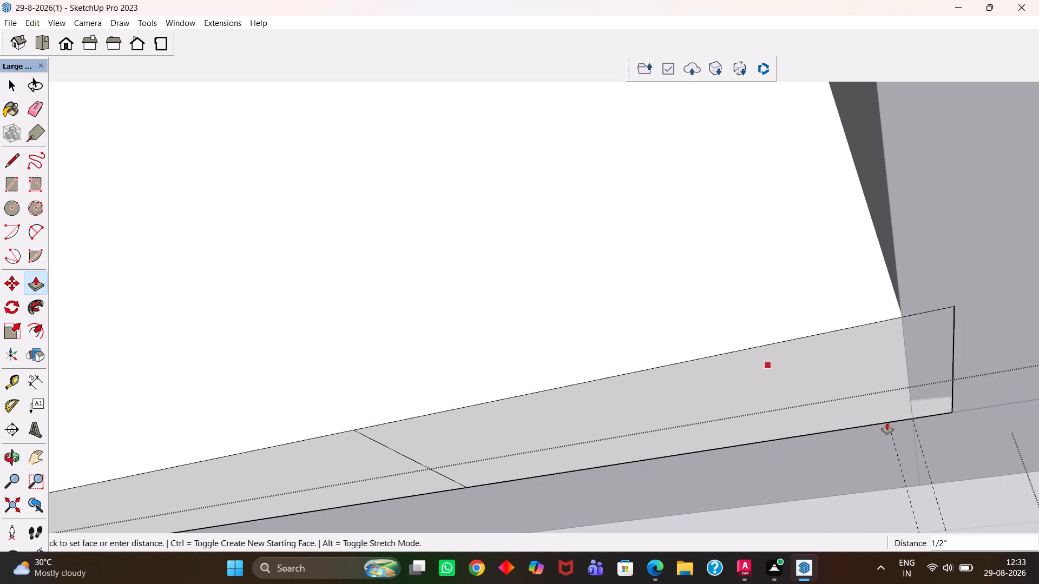
left_click(887, 427)
scroll(887, 427, "down", 4)
key("space")
left_click(867, 475)
left_click(830, 390)
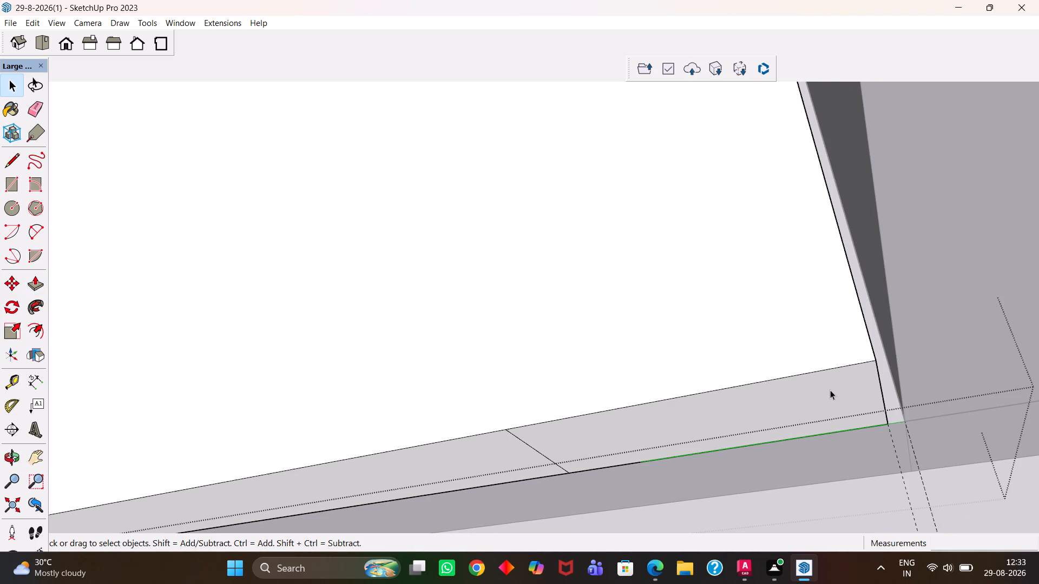
double_click(918, 468)
left_click(814, 406)
triple_click(929, 449)
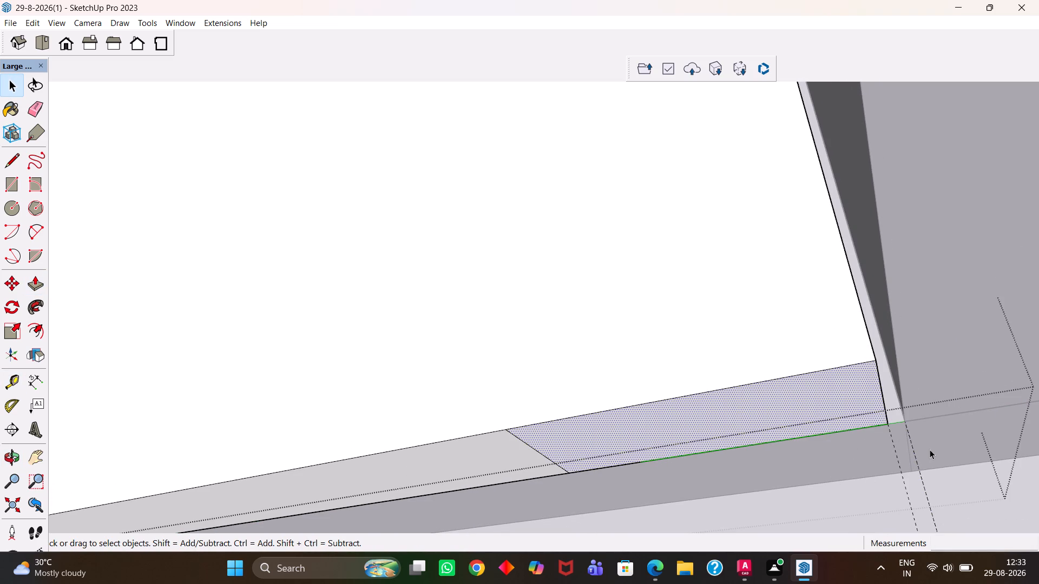
triple_click(946, 476)
left_click(955, 473)
scroll(961, 469, "down", 2)
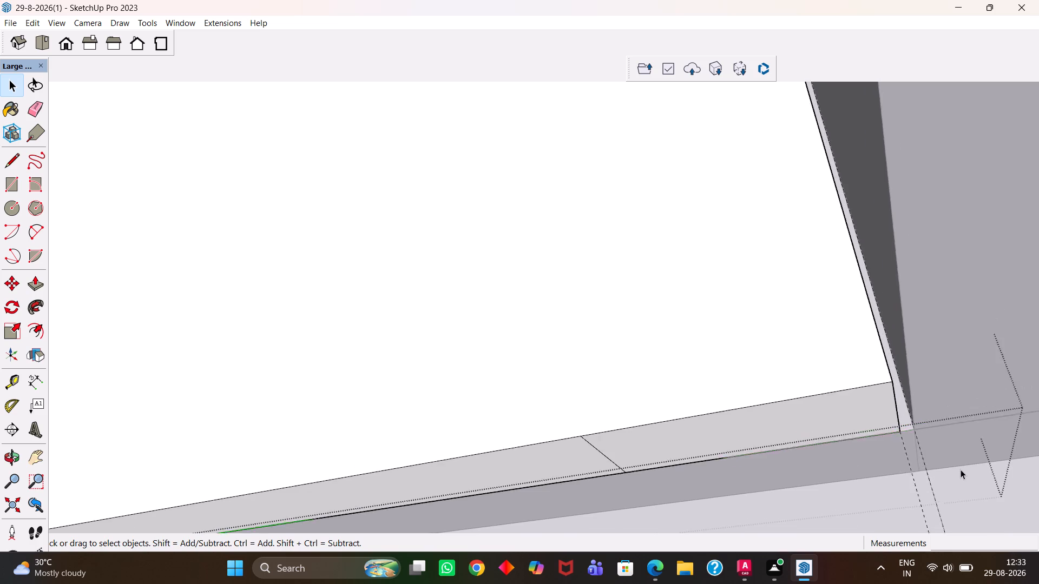
scroll(961, 469, "down", 3)
middle_click_drag(907, 469, 956, 486)
scroll(916, 477, "up", 1)
key("space")
left_click(938, 487)
left_click(793, 430)
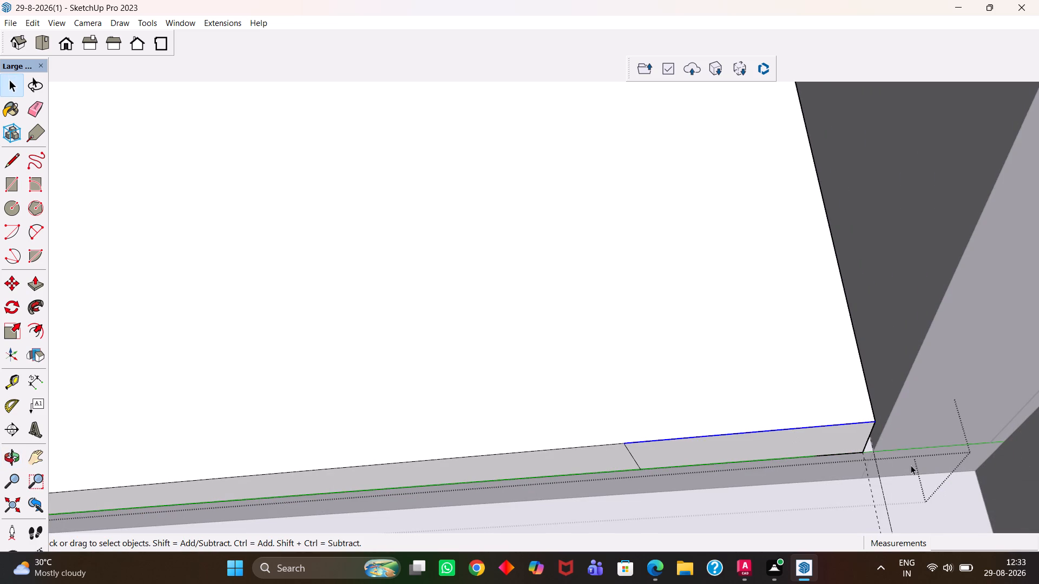
scroll(872, 444, "down", 5)
middle_click_drag(839, 404, 865, 472)
scroll(845, 429, "up", 1)
key("h")
left_click_drag(797, 462, 861, 381)
key("space")
left_click(844, 459)
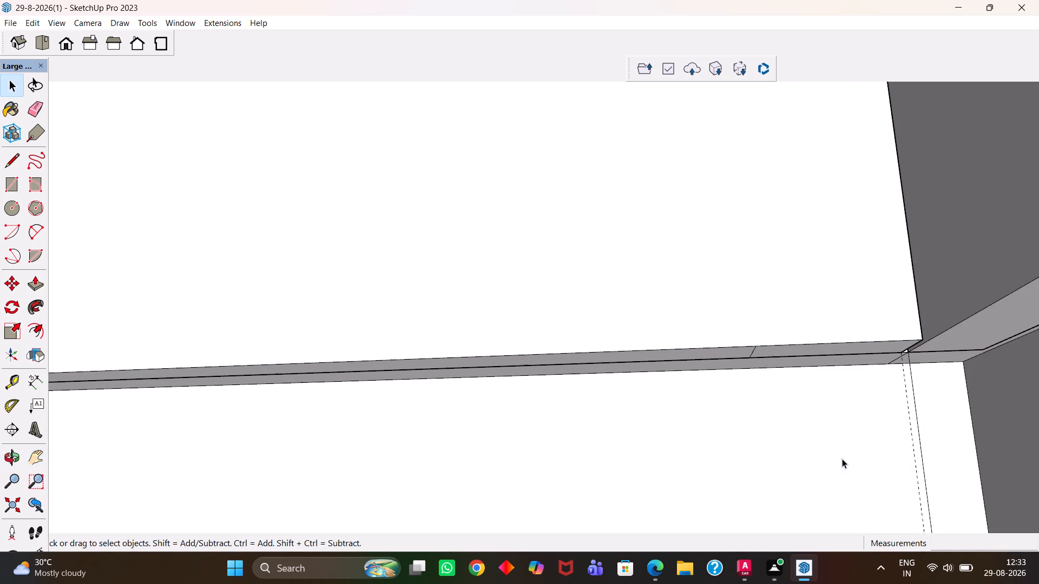
left_click(824, 454)
Move the panel by its lower corner to close the small remaining gap at the room corner.
left_click(814, 325)
scroll(817, 327, "up", 6)
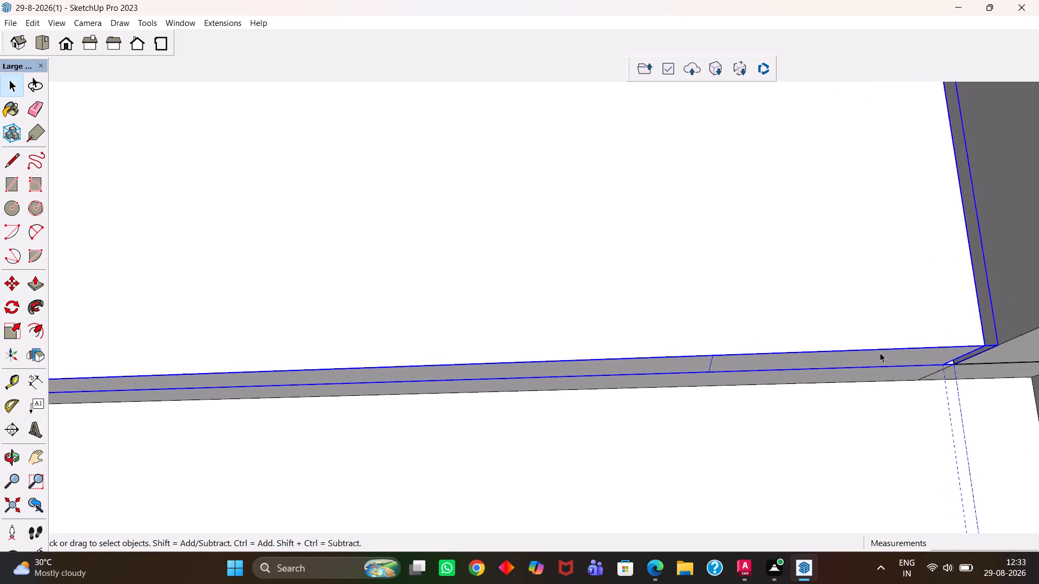
scroll(880, 353, "up", 1)
middle_click_drag(922, 353, 859, 301)
scroll(859, 301, "up", 1)
key("h")
left_click_drag(965, 308, 728, 466)
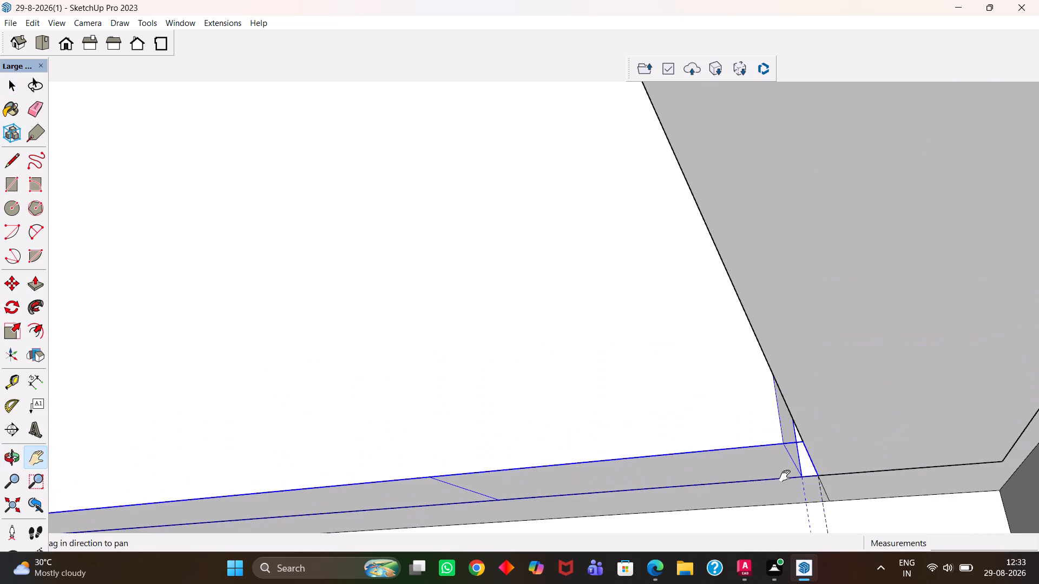
middle_click_drag(787, 473, 836, 405)
scroll(793, 458, "up", 1)
key("m")
scroll(798, 486, "up", 2)
left_click(786, 508)
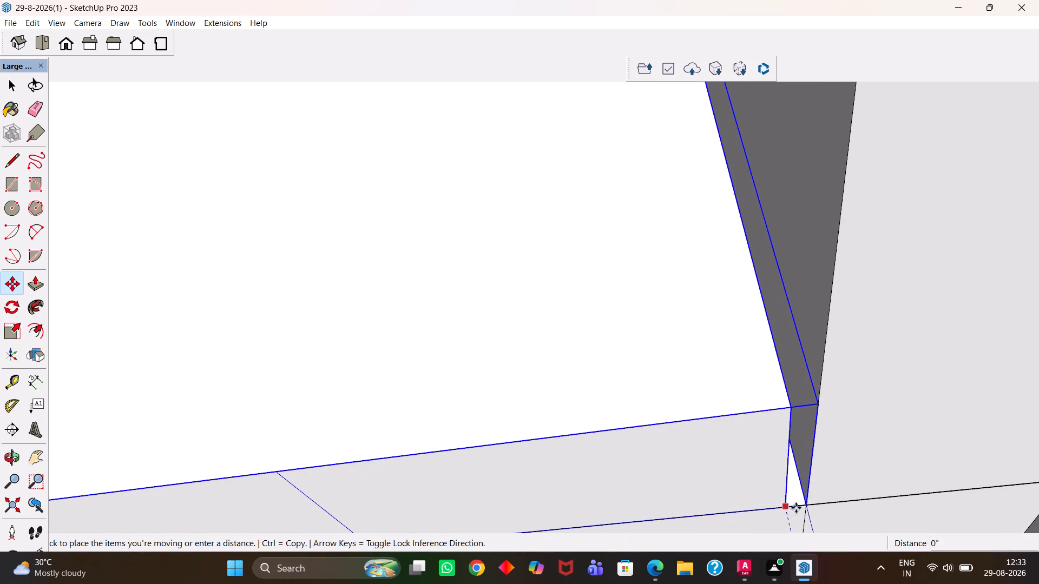
scroll(800, 508, "up", 1)
left_click(800, 508)
Copy the corner panel by its lower corner along the wall to the guide about 2' 10 1/2" away, dividing the distance with /2.
key("h")
scroll(800, 498, "down", 11)
scroll(777, 467, "up", 1)
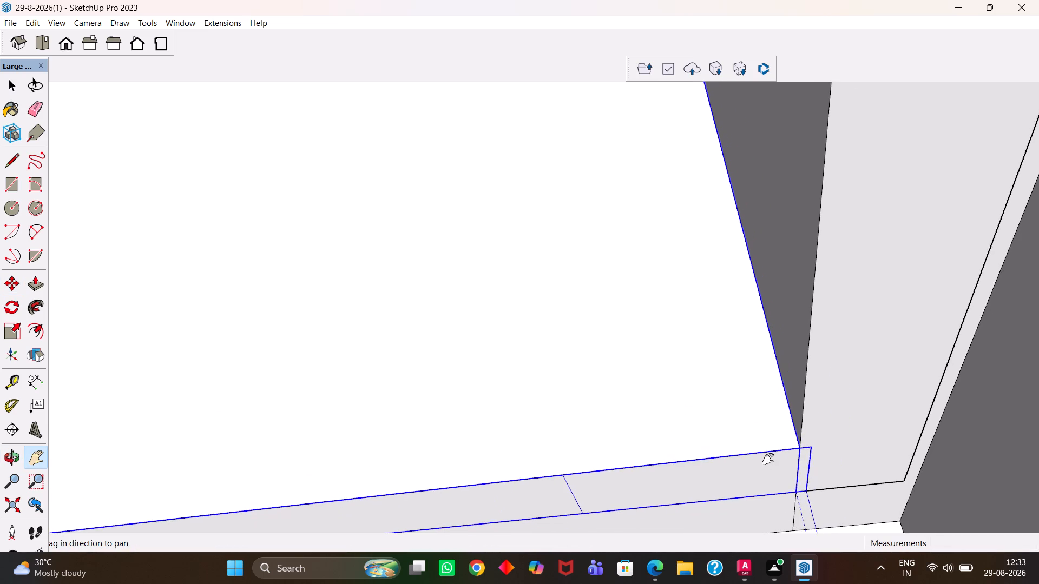
scroll(768, 459, "down", 9)
left_click_drag(657, 390, 846, 395)
middle_click_drag(659, 385, 665, 392)
middle_click_drag(689, 416, 850, 515)
middle_click_drag(609, 327, 703, 474)
scroll(645, 393, "up", 1)
left_click_drag(491, 273, 665, 474)
left_click_drag(483, 231, 548, 328)
scroll(532, 326, "down", 5)
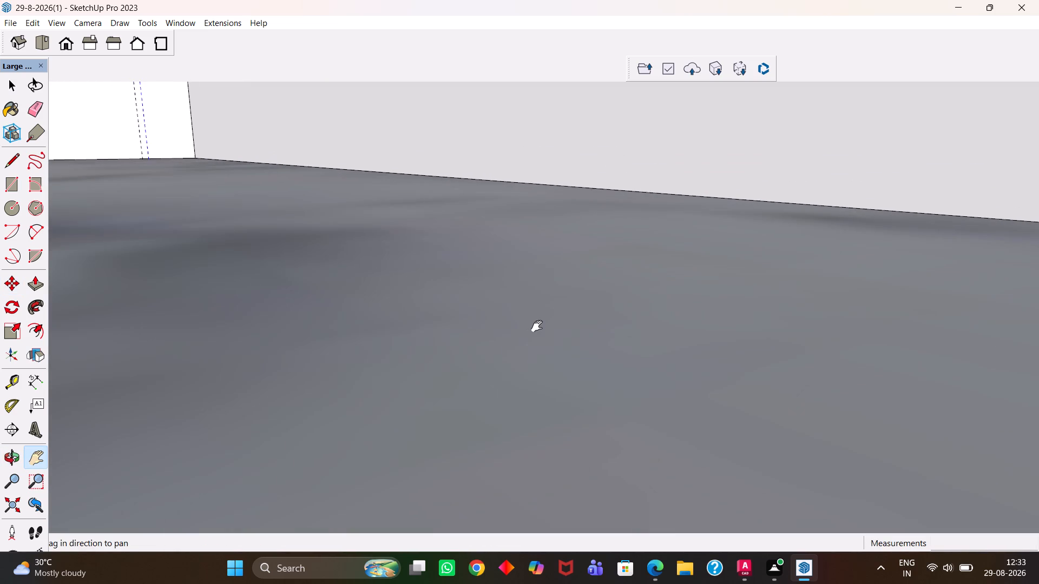
scroll(537, 327, "down", 9)
left_click_drag(497, 248, 657, 416)
left_click_drag(587, 310, 669, 422)
scroll(669, 422, "down", 5)
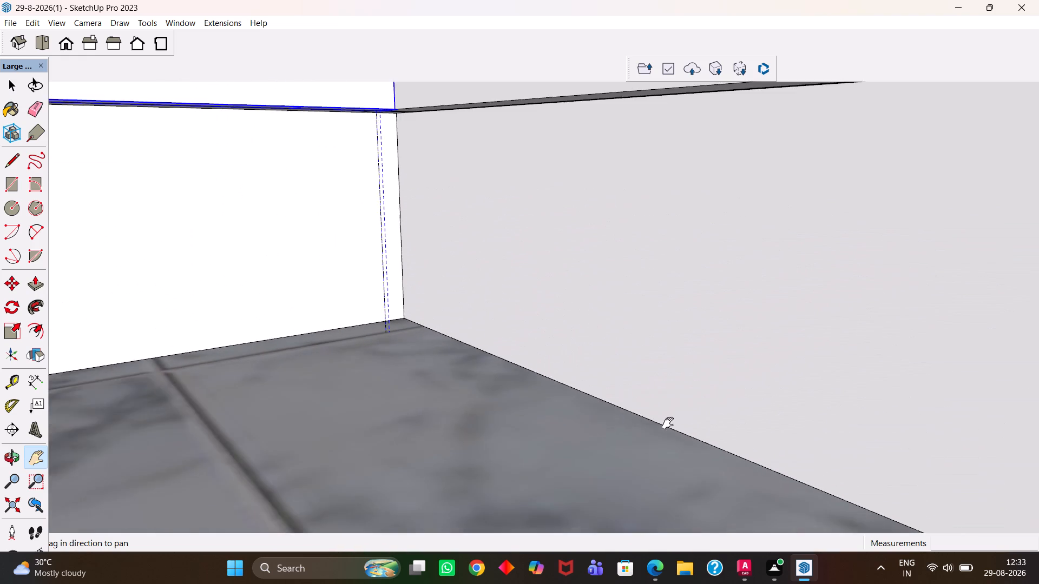
scroll(635, 409, "down", 4)
left_click_drag(422, 260, 709, 394)
scroll(698, 394, "down", 4)
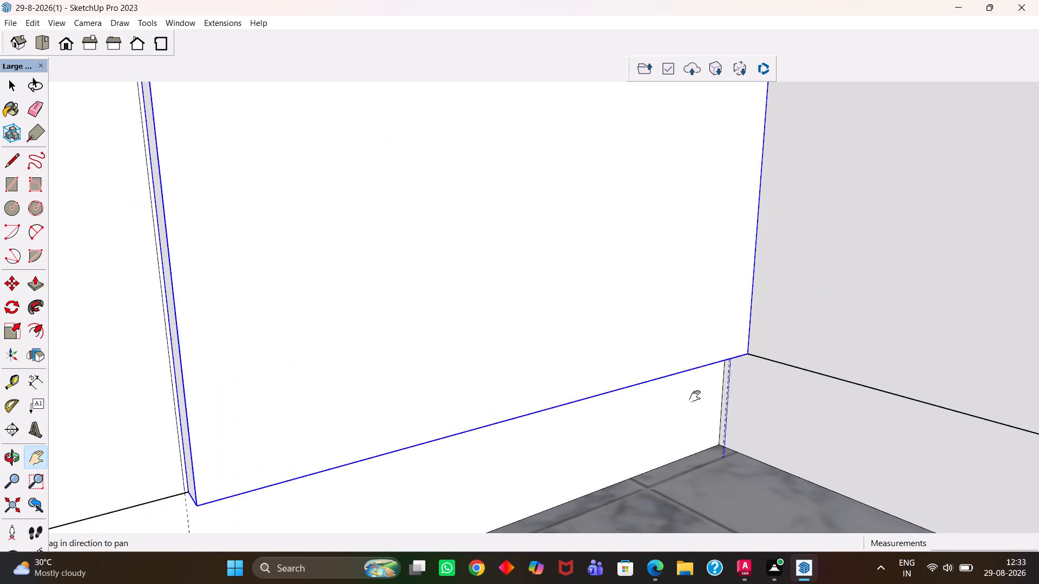
scroll(695, 396, "down", 9)
left_click_drag(577, 355, 607, 350)
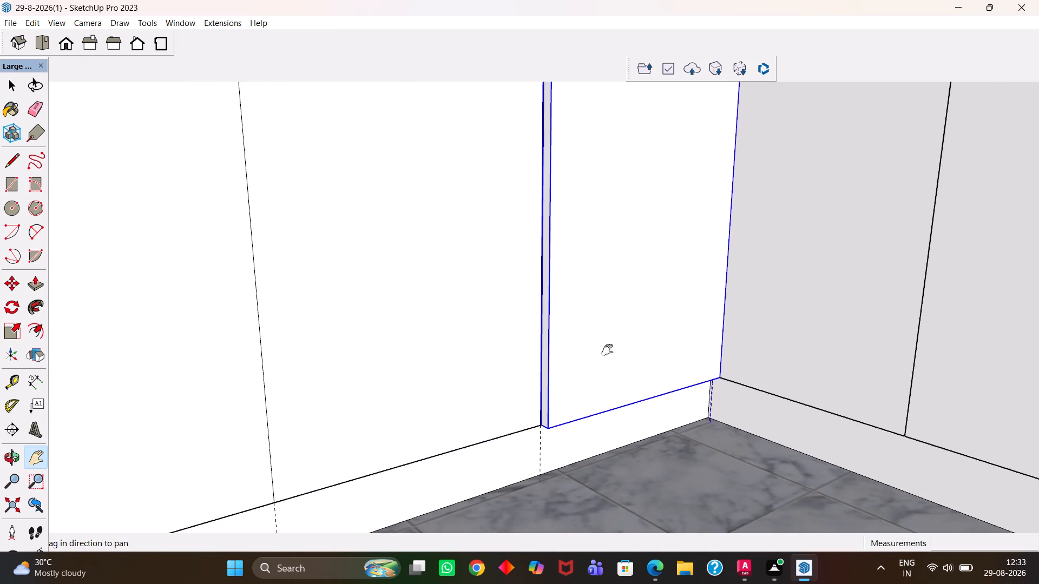
left_click_drag(607, 350, 683, 335)
scroll(620, 425, "up", 5)
middle_click_drag(668, 406, 635, 418)
scroll(668, 406, "up", 6)
key("m")
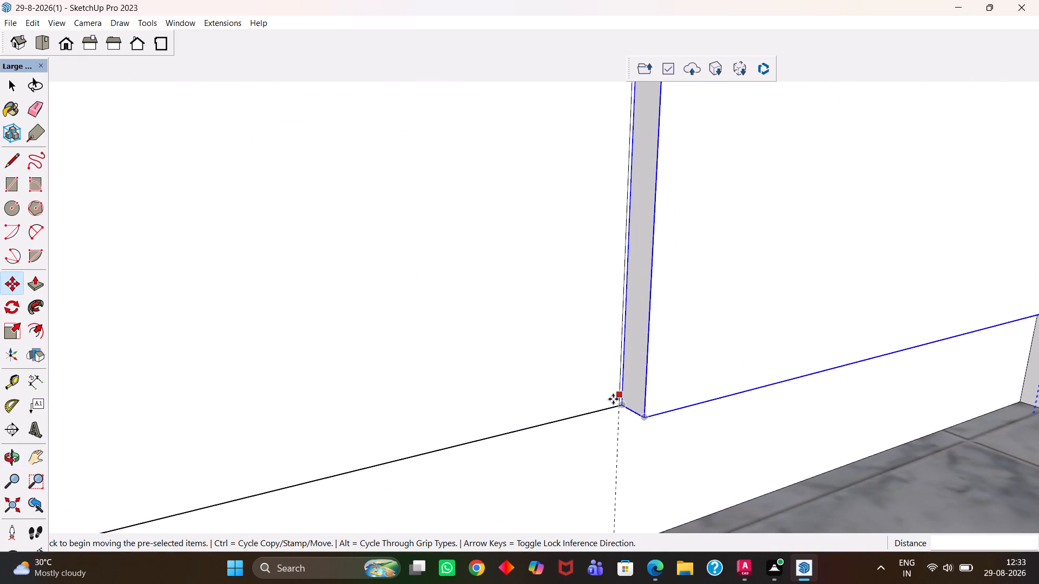
left_click(624, 404)
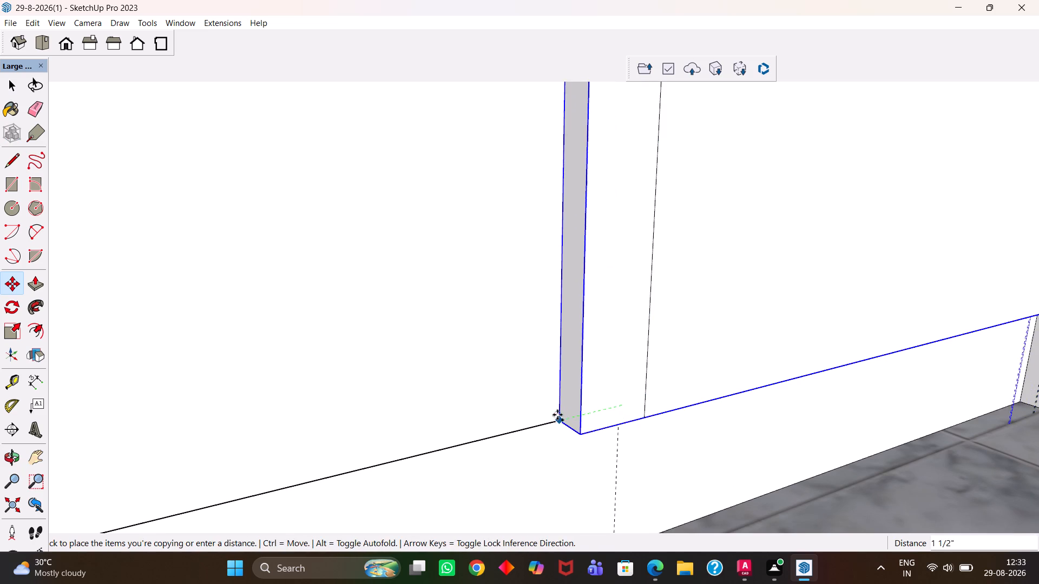
key("h")
scroll(523, 416, "down", 7)
left_click_drag(369, 414, 805, 327)
middle_click_drag(671, 367, 509, 385)
middle_click_drag(495, 387, 457, 390)
left_click_drag(406, 381, 449, 390)
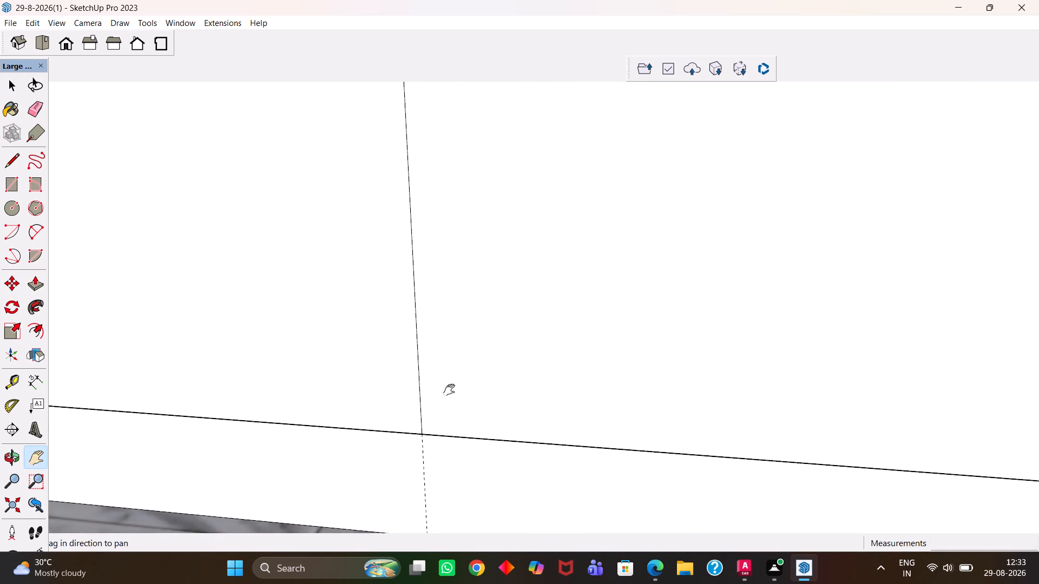
left_click_drag(449, 390, 917, 431)
left_click_drag(440, 418, 659, 417)
middle_click_drag(557, 427, 664, 416)
scroll(574, 429, "up", 3)
key("Escape")
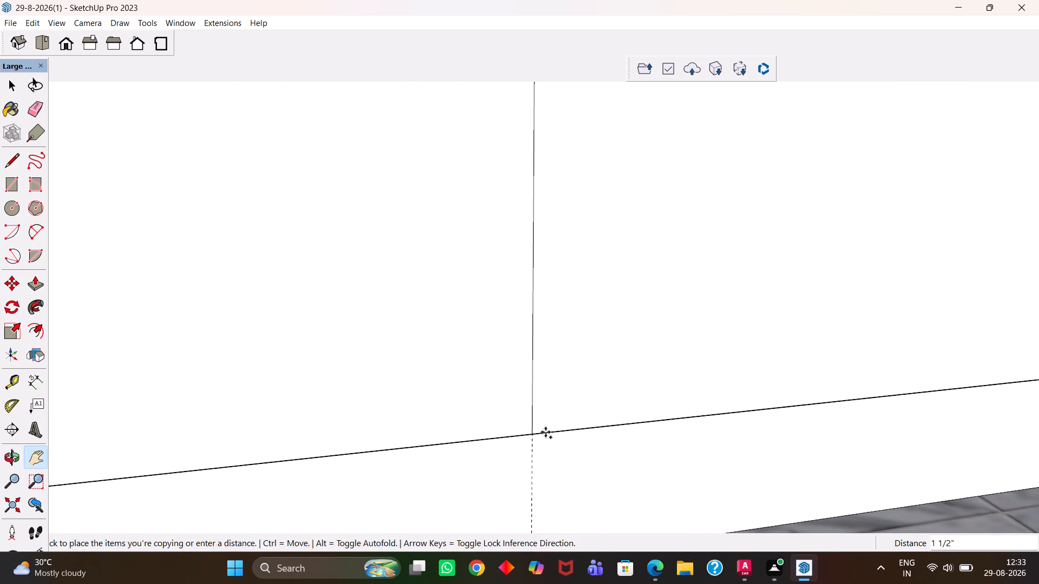
left_click(536, 434)
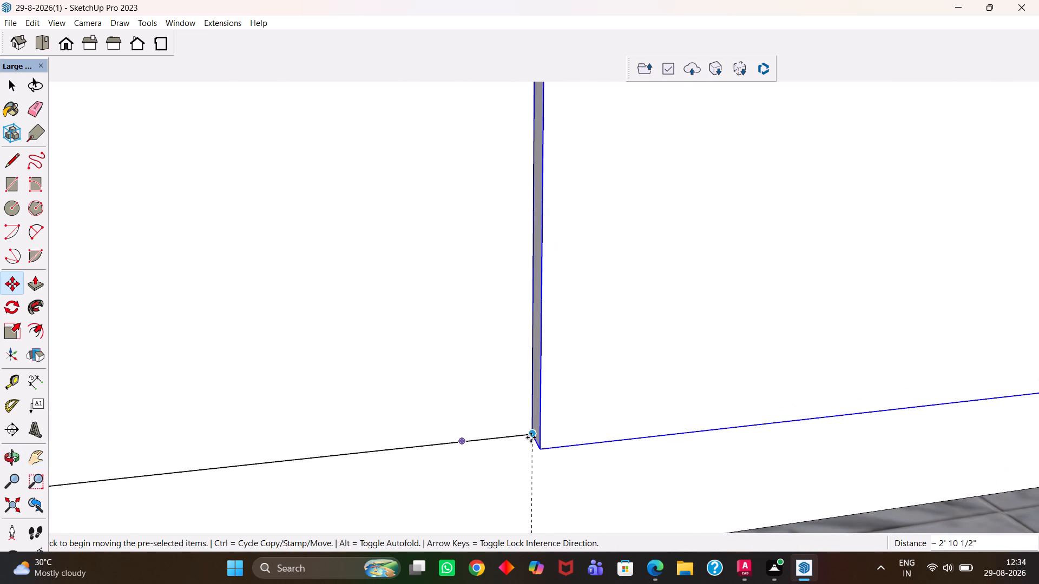
type("/2")
key("Return")
Place a vertical guide line 2' along the wall from the exposed side edge of the panel farthest from the room corner.
key("h")
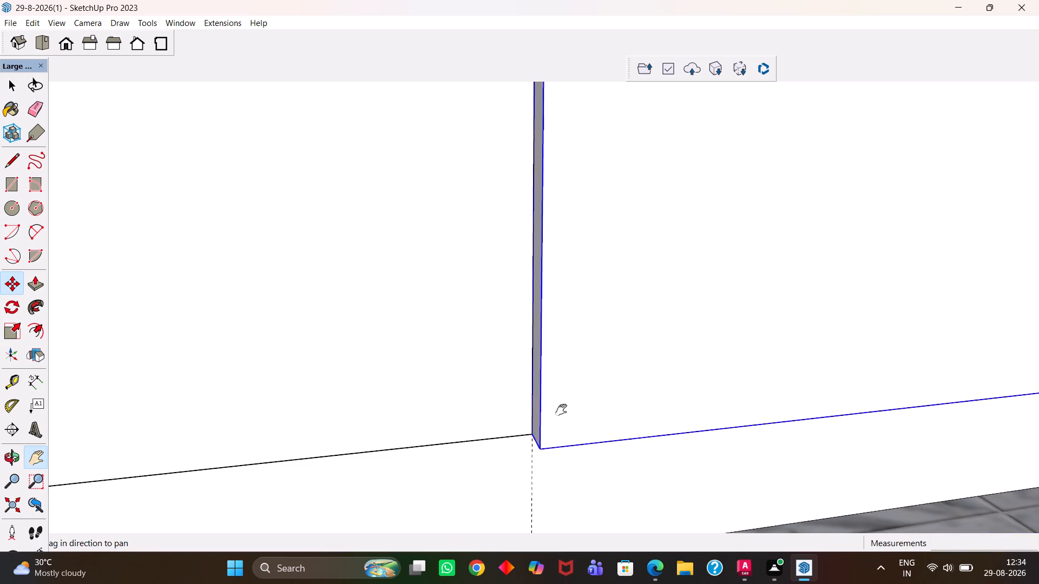
scroll(563, 410, "down", 15)
middle_click_drag(762, 367, 732, 426)
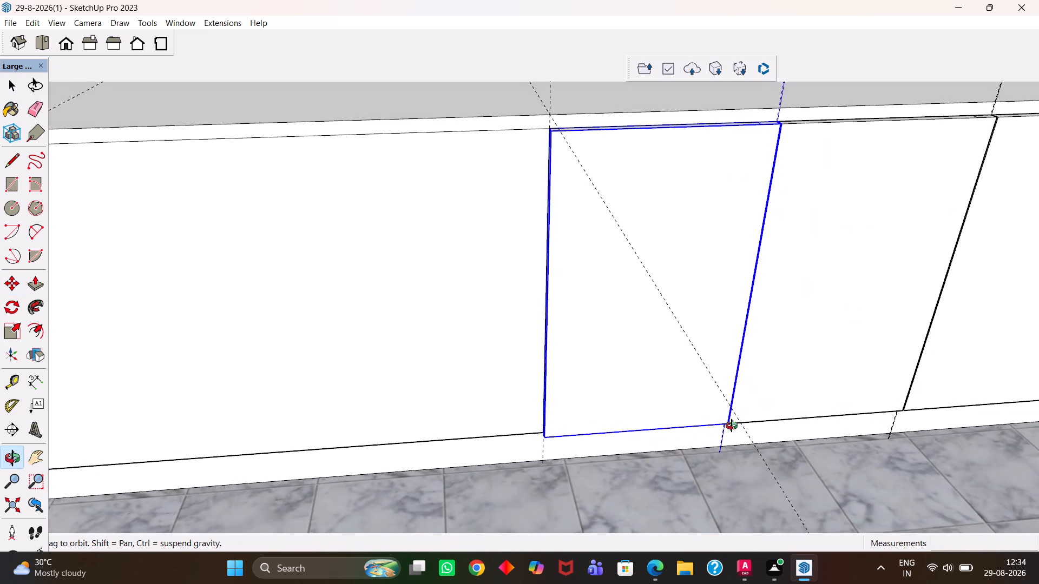
middle_click_drag(732, 426, 735, 429)
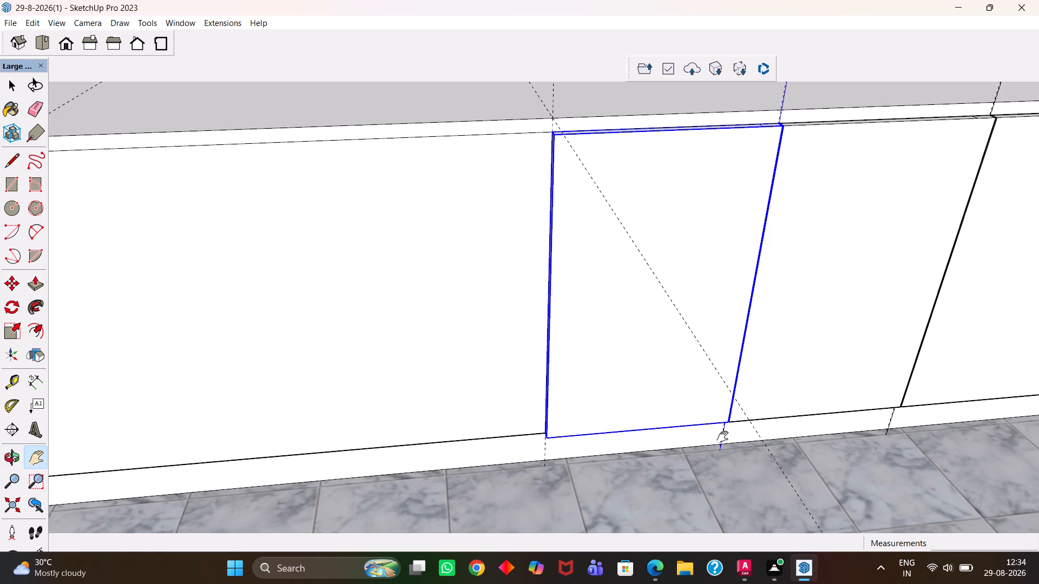
key("h")
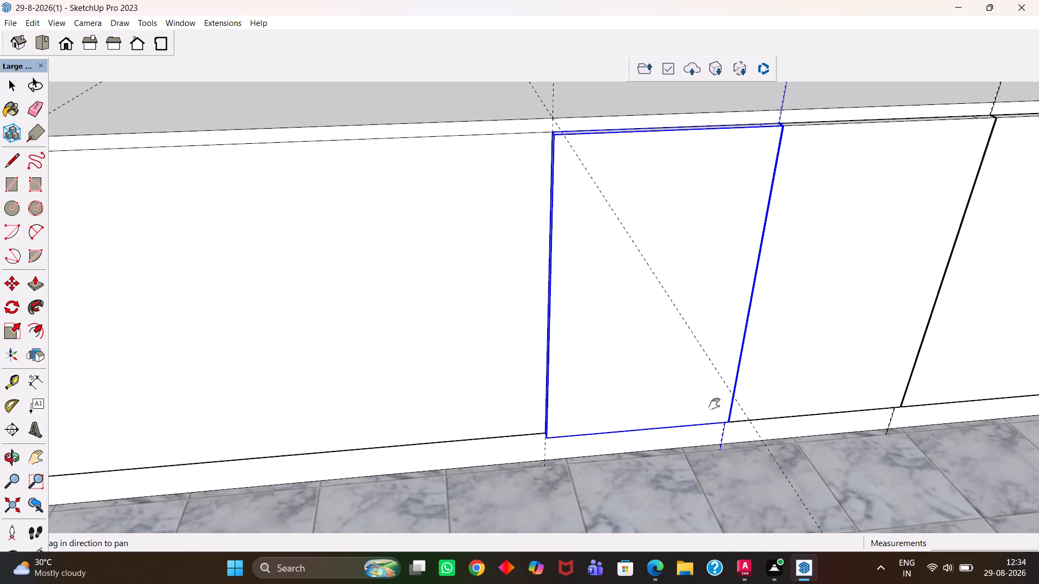
scroll(762, 373, "down", 16)
middle_click(681, 370)
scroll(681, 370, "up", 5)
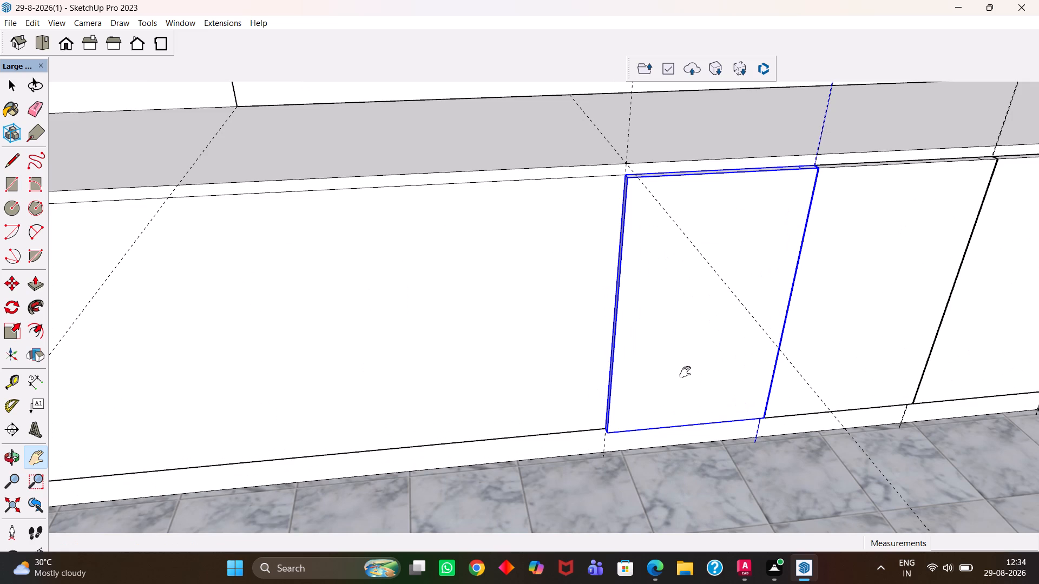
scroll(692, 322, "down", 1)
middle_click_drag(694, 322, 796, 369)
scroll(790, 380, "up", 1)
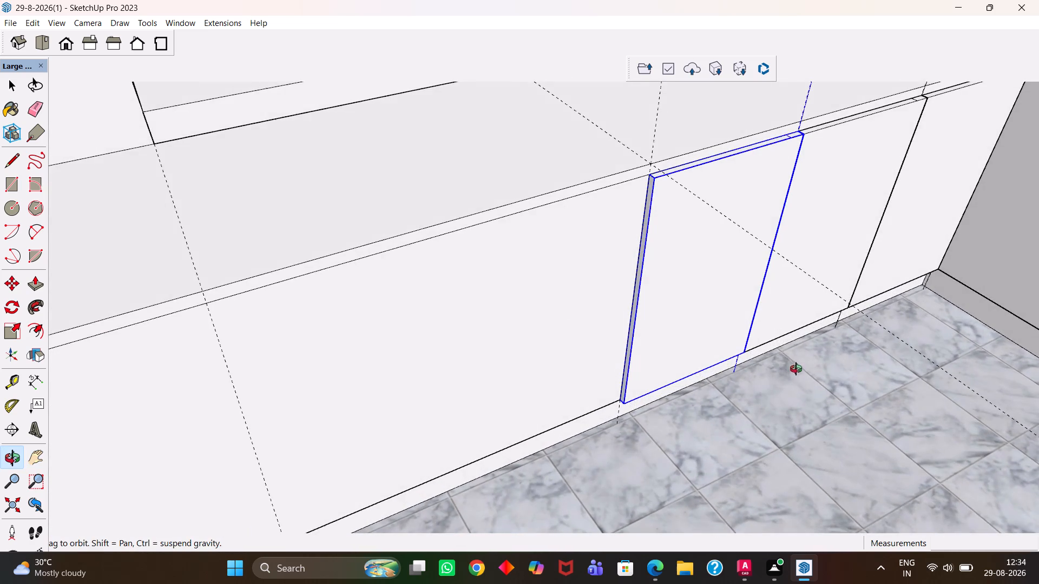
middle_click_drag(796, 369, 734, 381)
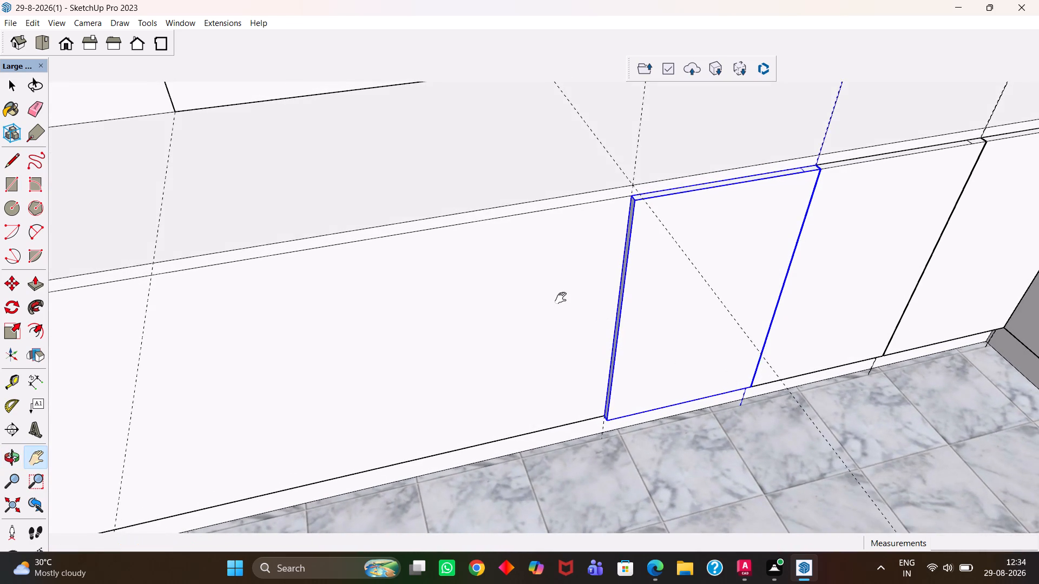
left_click_drag(575, 308, 781, 450)
scroll(775, 462, "up", 2)
left_click_drag(767, 466, 738, 399)
key("t")
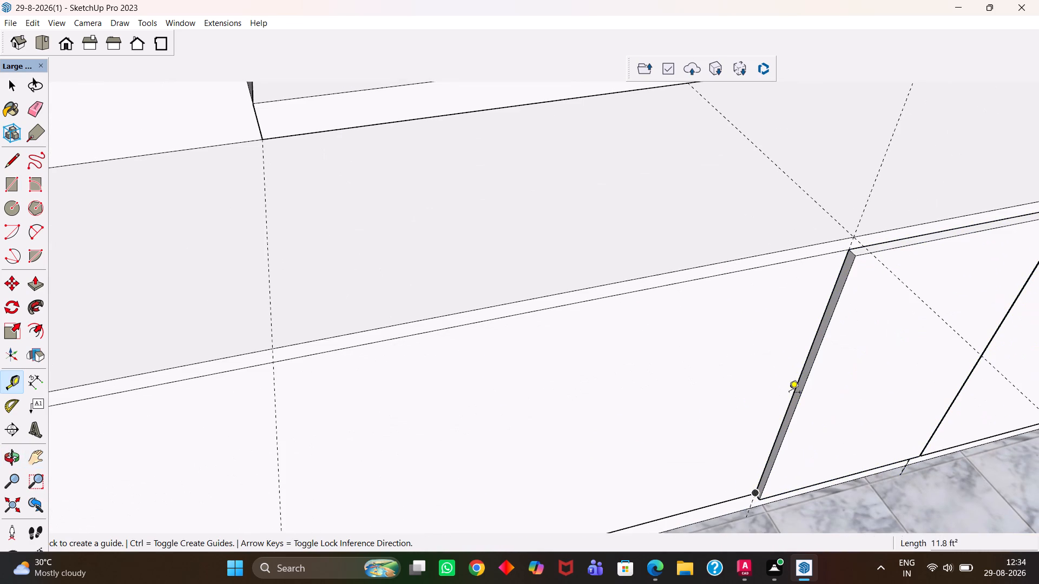
double_click(798, 373)
left_click(803, 368)
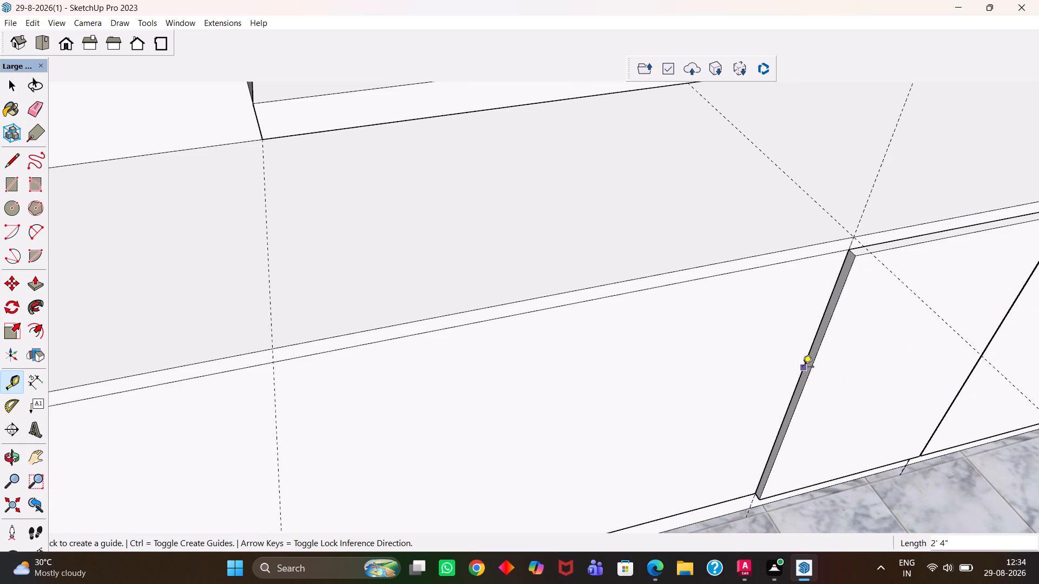
type("2'")
key("Return")
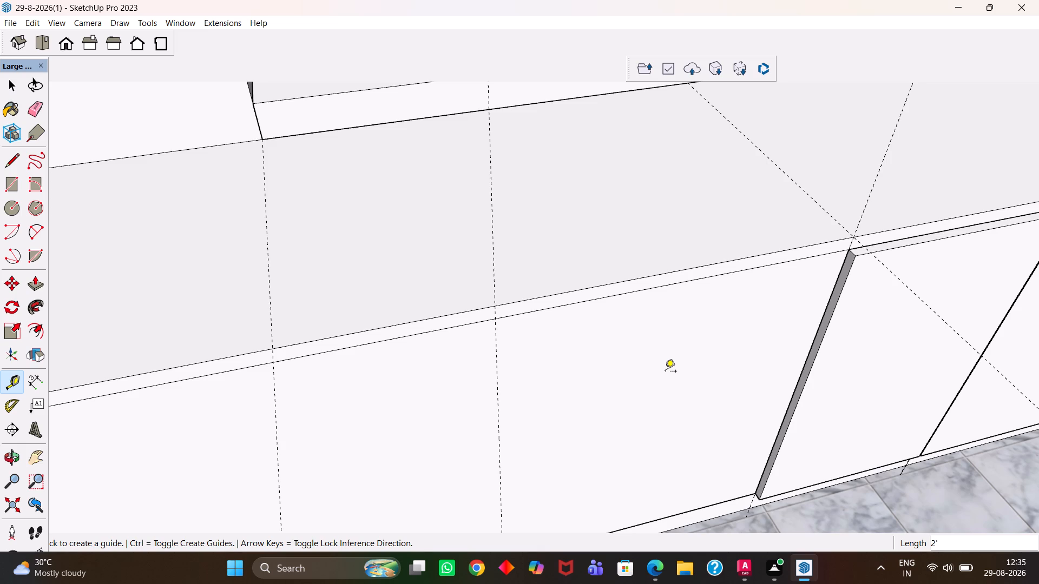
Copy that end panel 2' along the wall by its lower corner, placing it on the new guide line.
key("h")
left_click_drag(809, 380, 748, 241)
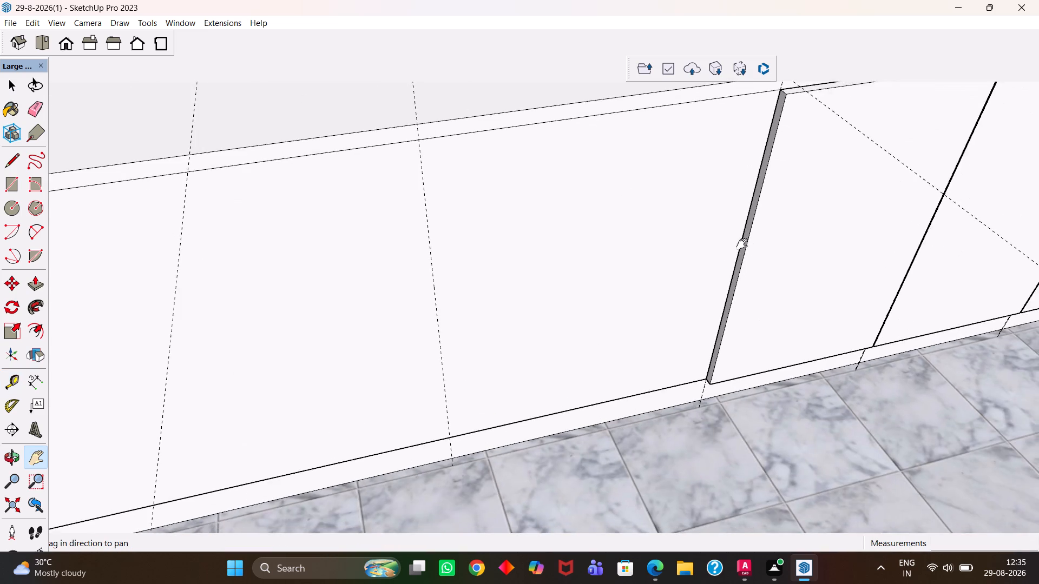
scroll(713, 286, "down", 4)
middle_click_drag(698, 330, 714, 345)
key("space")
scroll(724, 341, "up", 1)
left_click(735, 307)
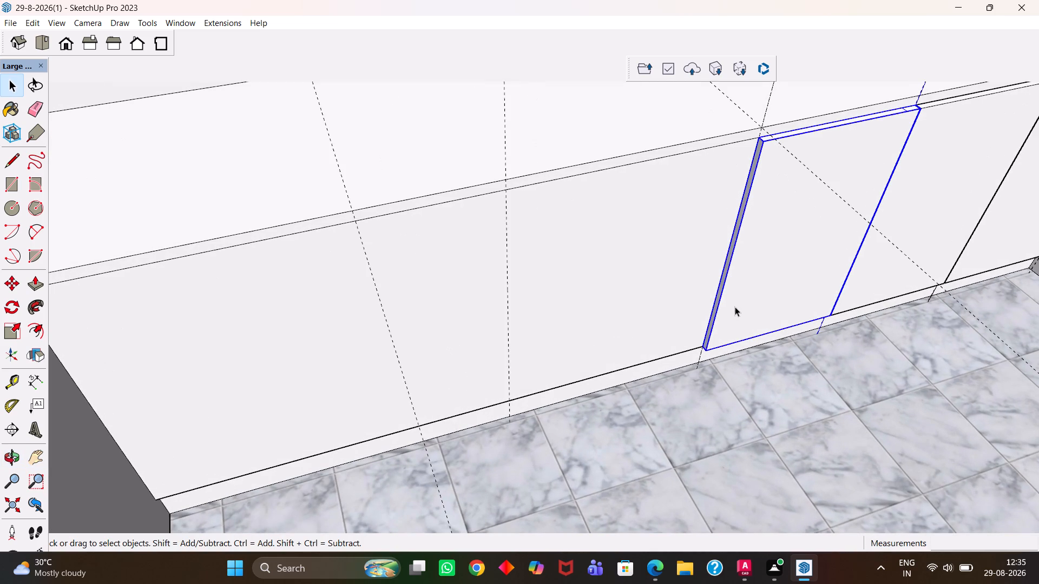
scroll(729, 321, "up", 3)
key("m")
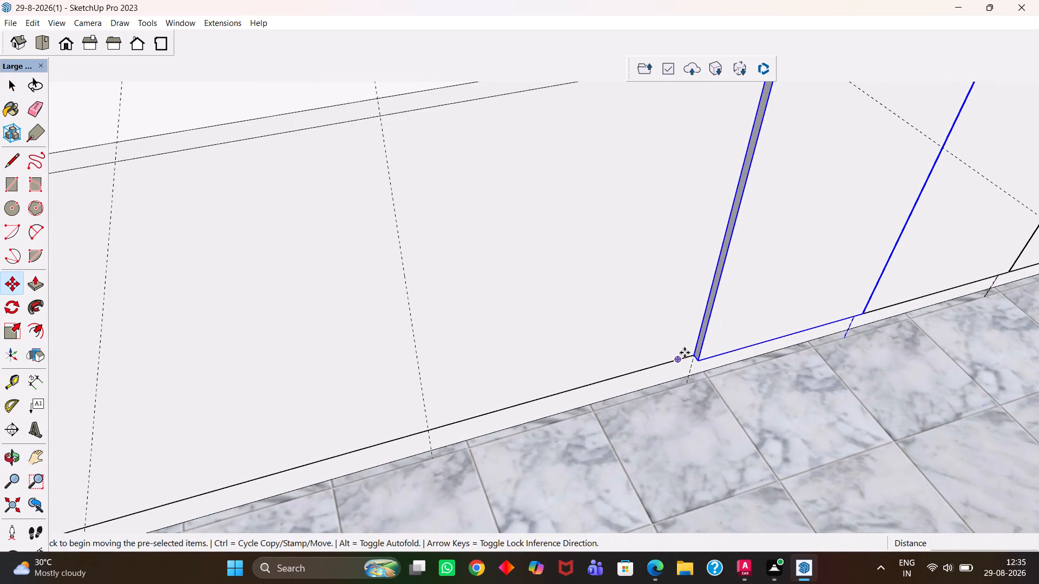
left_click(690, 353)
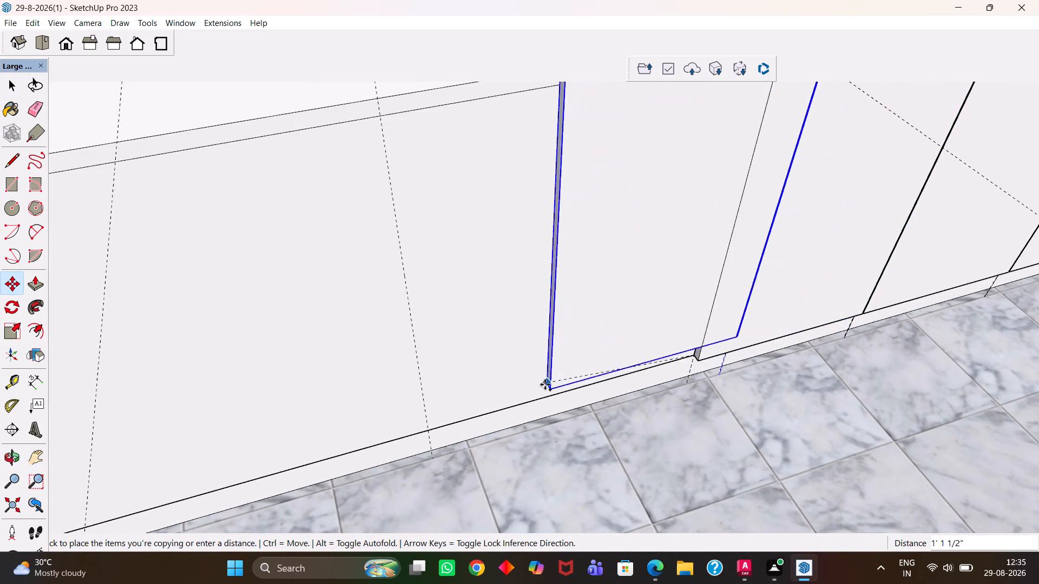
left_click(427, 429)
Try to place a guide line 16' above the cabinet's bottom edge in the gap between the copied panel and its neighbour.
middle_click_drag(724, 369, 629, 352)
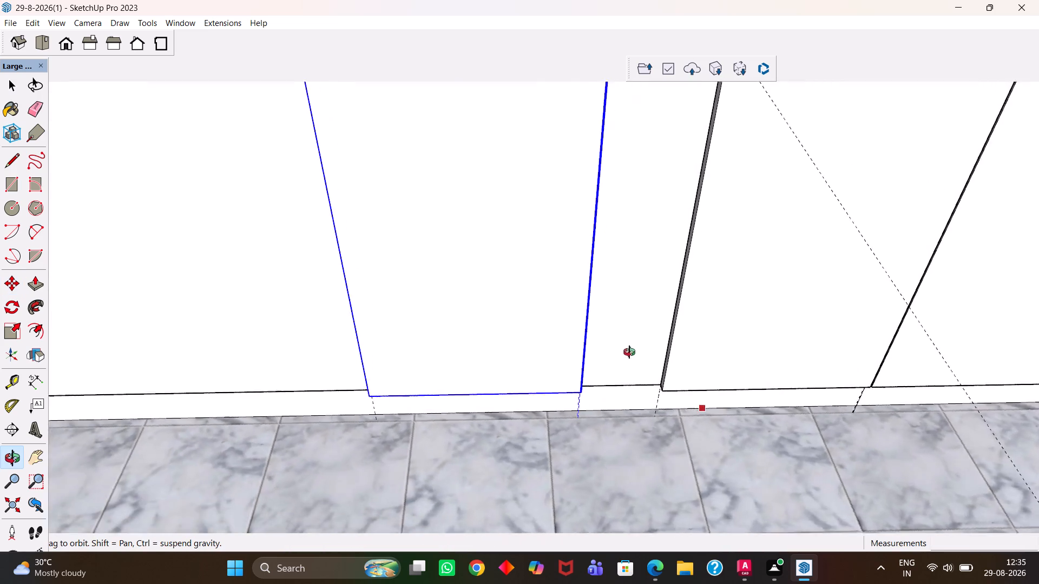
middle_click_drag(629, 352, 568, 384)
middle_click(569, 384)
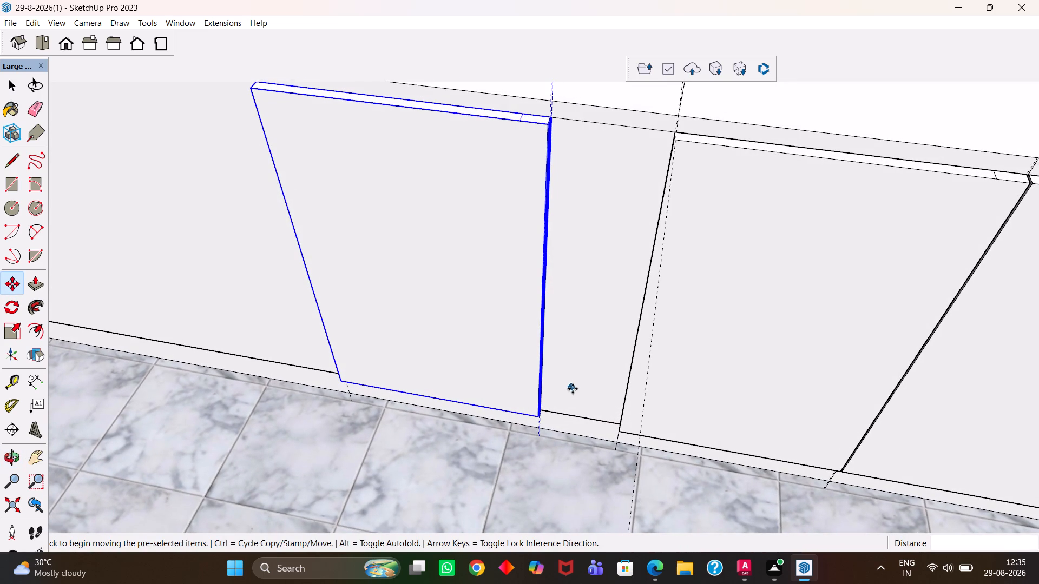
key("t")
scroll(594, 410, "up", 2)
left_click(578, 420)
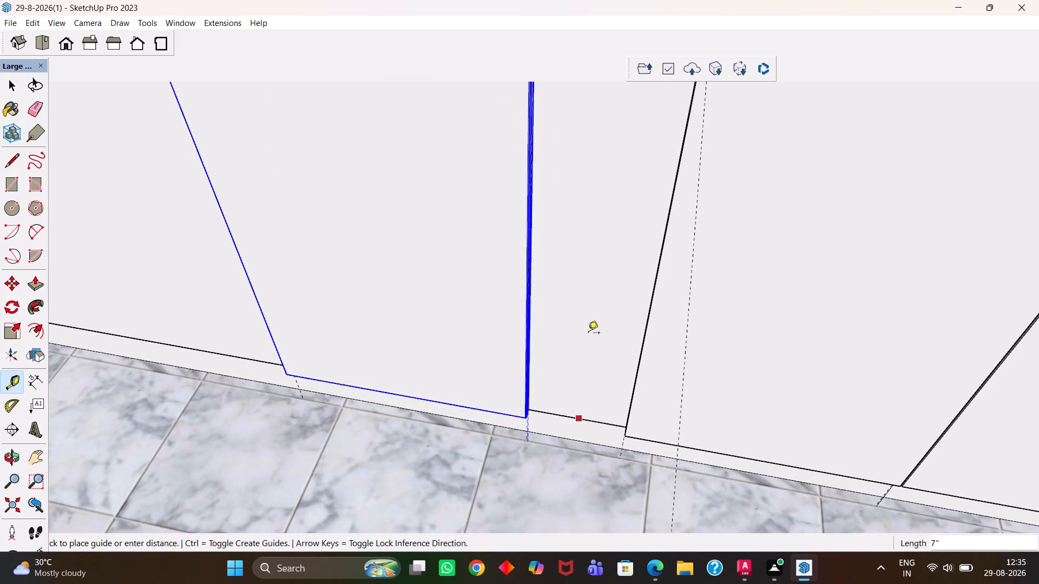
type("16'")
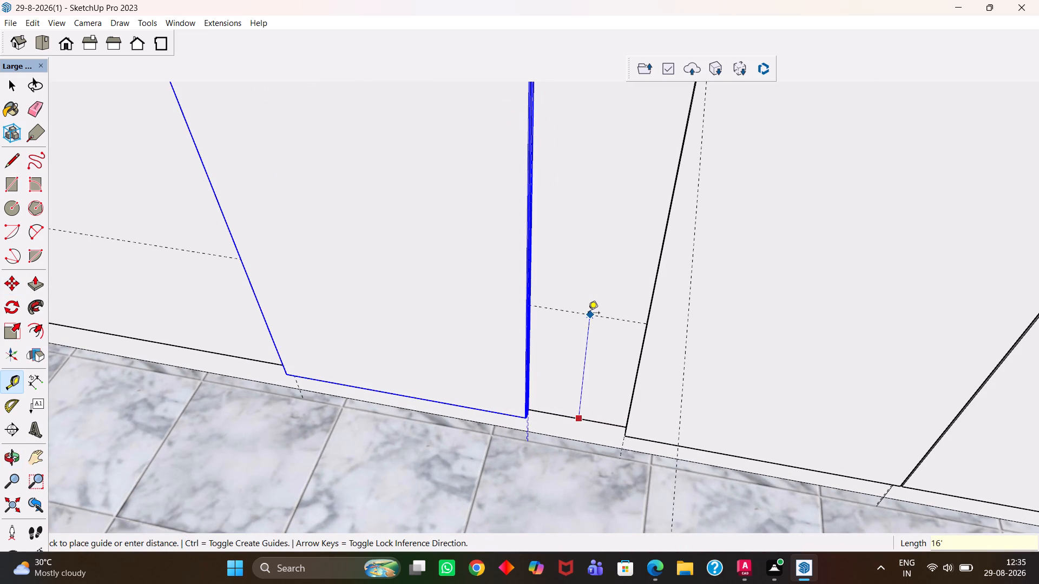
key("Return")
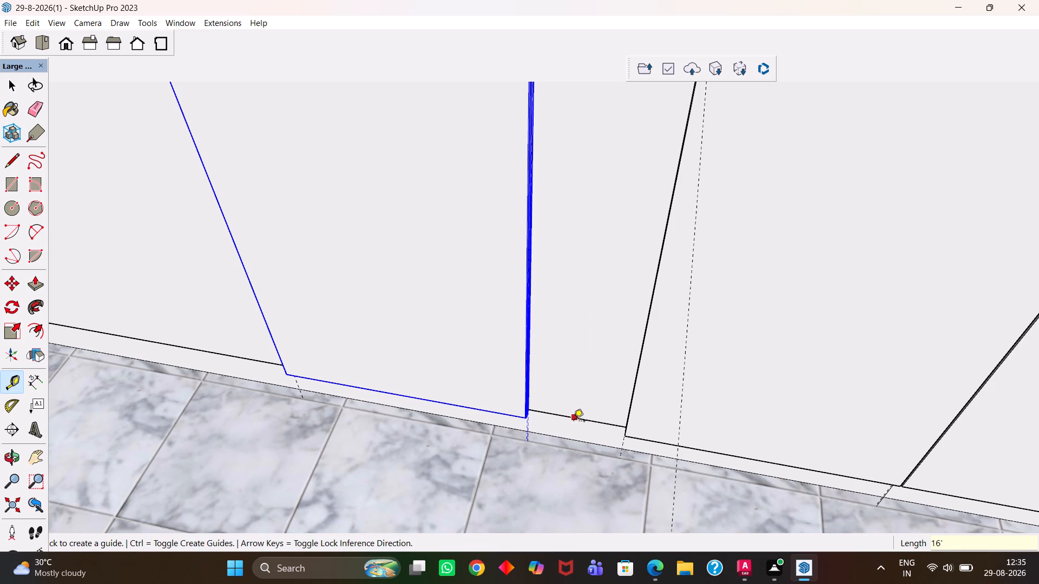
Place a horizontal guide line 16" above the cabinet's bottom edge in the gap between the two panels.
left_click(574, 421)
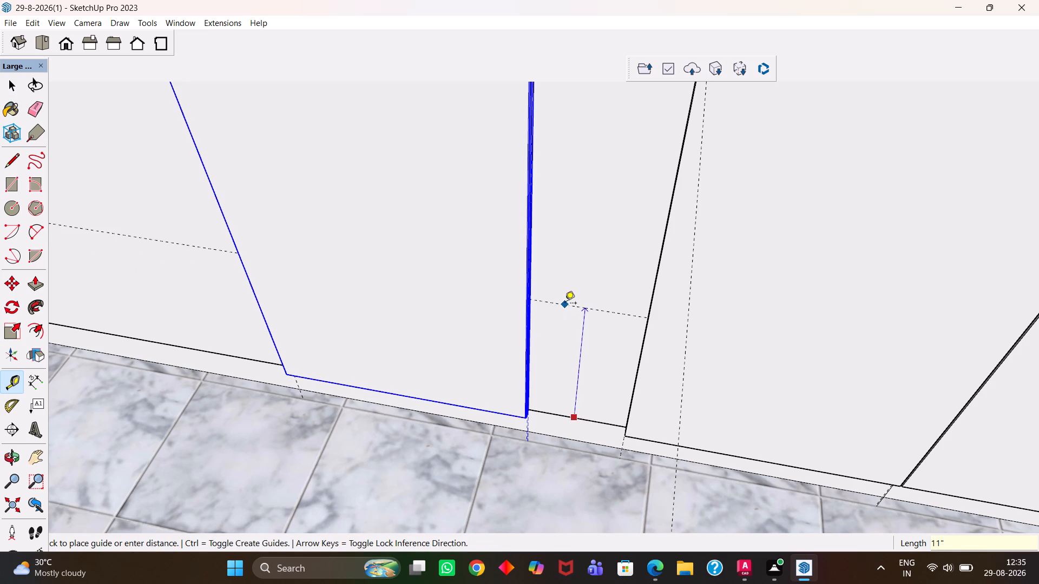
type("16")
key("shift+quotedbl")
key("Return")
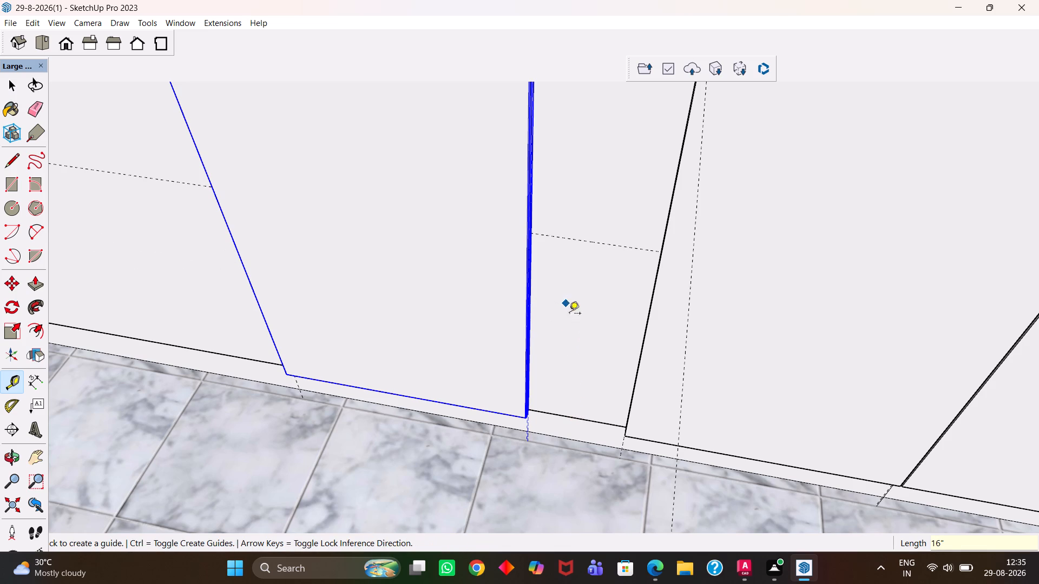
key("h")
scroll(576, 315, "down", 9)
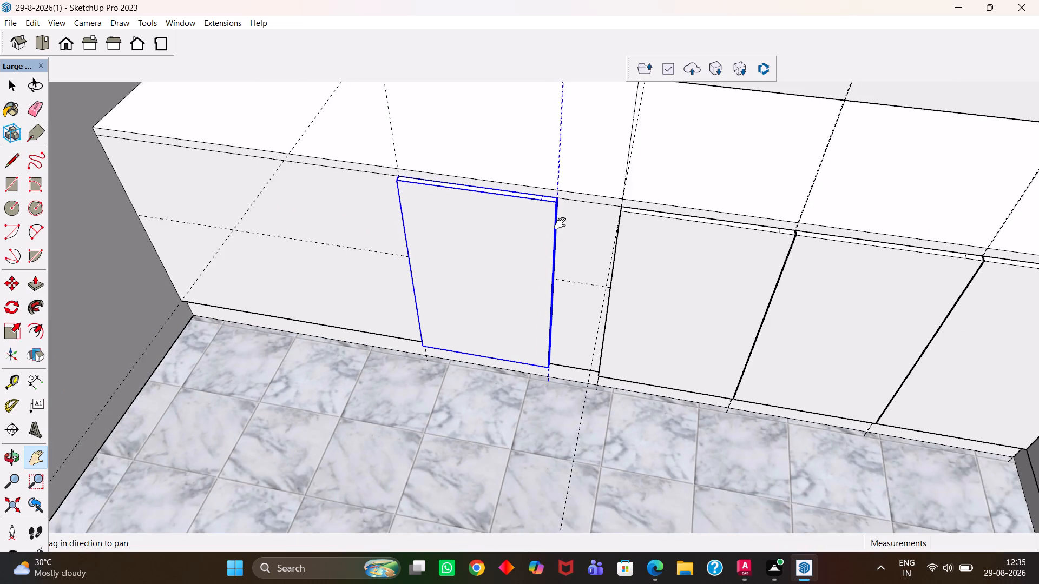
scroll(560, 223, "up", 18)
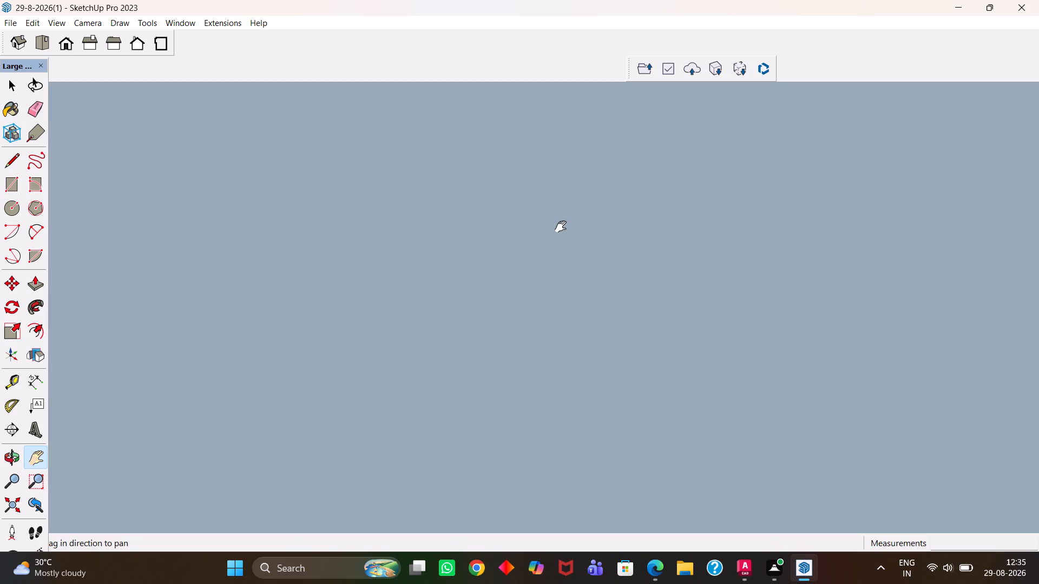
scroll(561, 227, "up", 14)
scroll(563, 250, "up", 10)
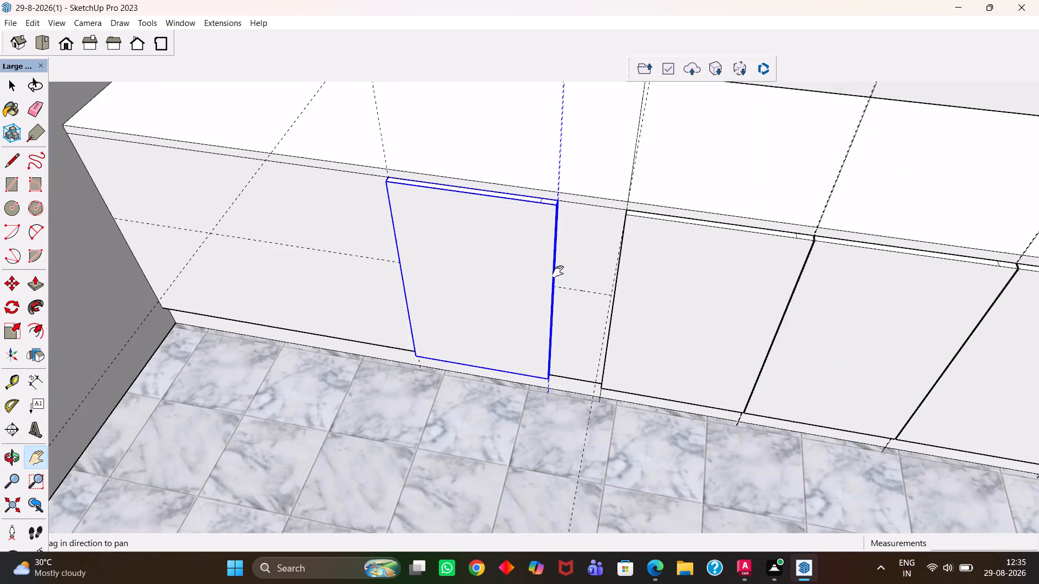
Erase the short stray line across the top face of the copied end panel.
scroll(555, 280, "up", 4)
left_click_drag(548, 221, 571, 316)
scroll(568, 271, "up", 10)
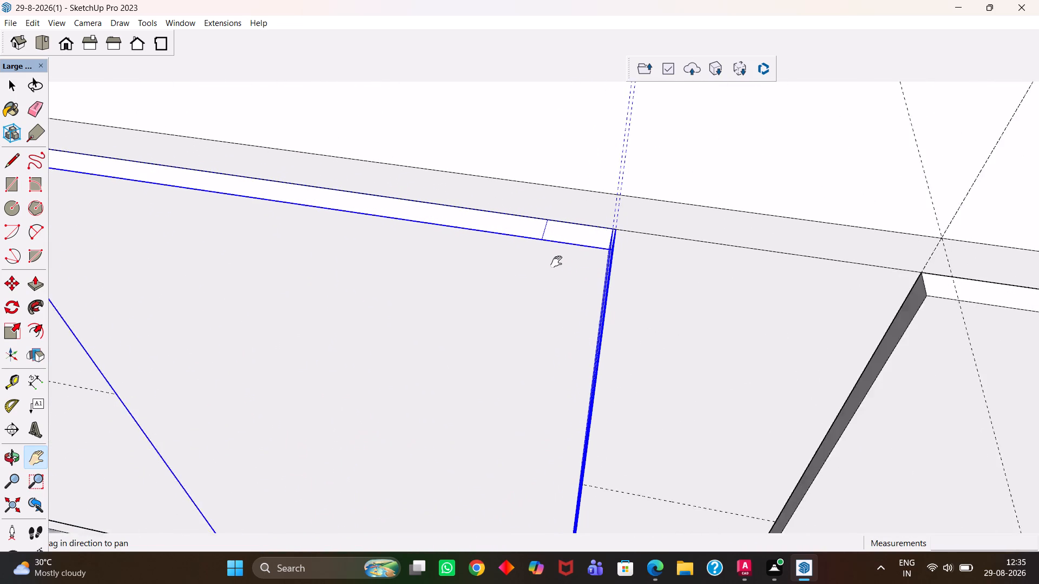
key("space")
double_click(554, 228)
scroll(554, 228, "up", 1)
key("e")
left_click_drag(547, 229, 536, 227)
Push the copied panel's top face down 1' to the horizontal guide 16" above the cabinet's bottom edge.
key("space")
left_click(538, 228)
key("p")
left_click(545, 228)
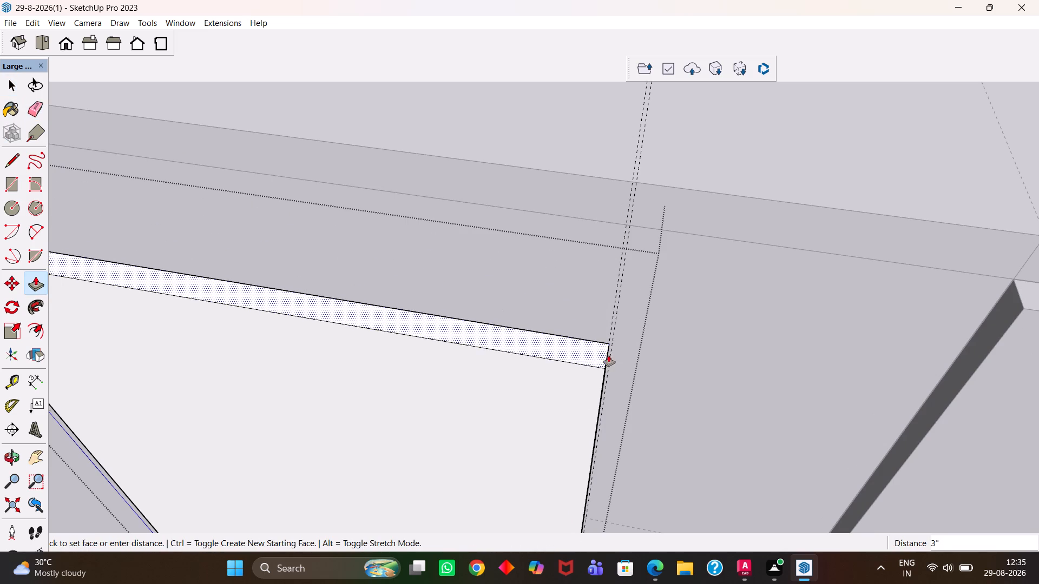
key("h")
scroll(606, 383, "down", 6)
left_click_drag(617, 426, 589, 301)
scroll(604, 357, "up", 2)
key("Escape")
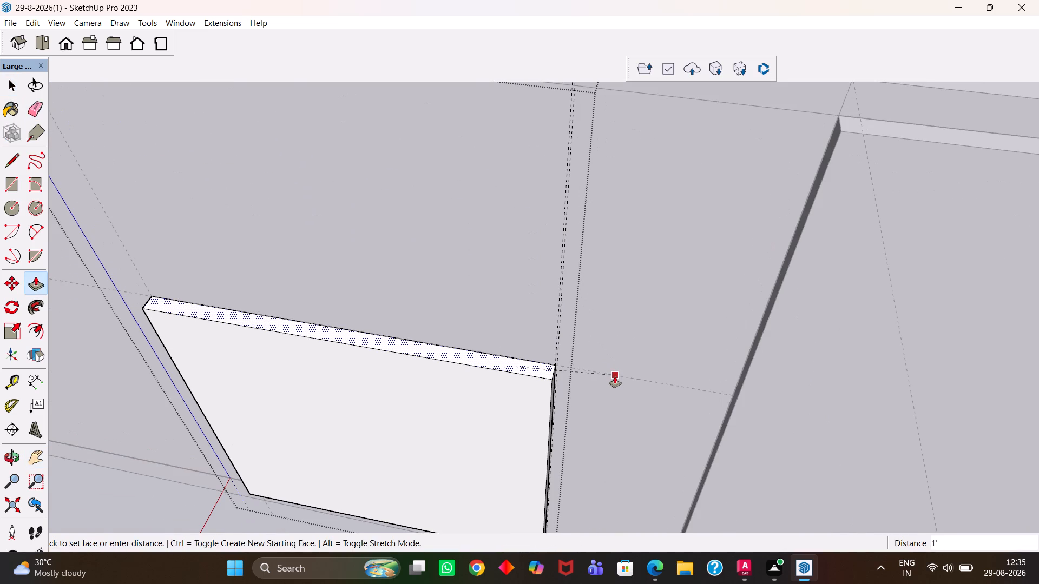
left_click(615, 376)
scroll(505, 380, "up", 2)
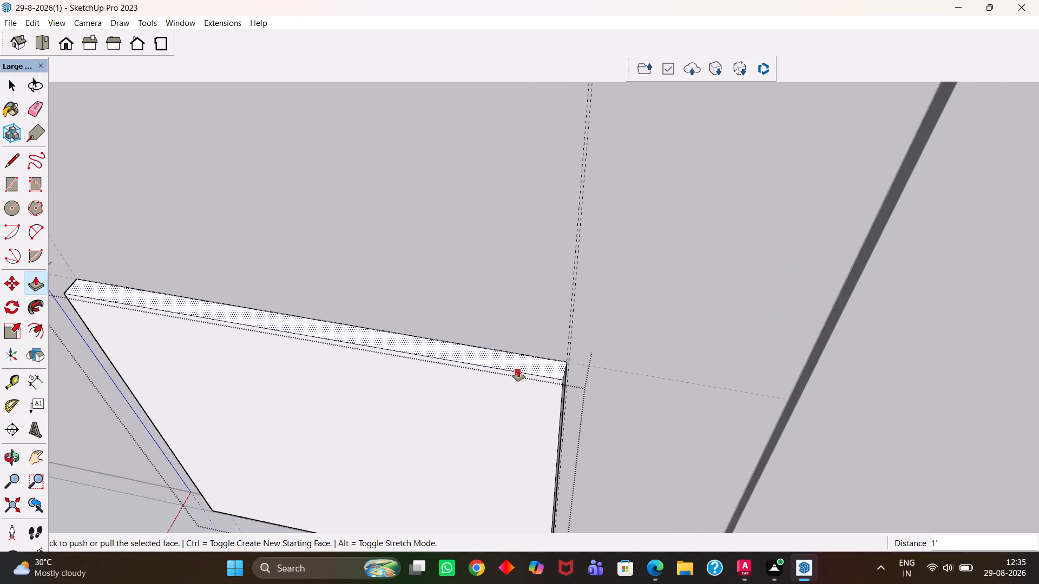
Extend the shortened panel's side face about 6 1/2" across the gap to meet the neighbouring panel.
scroll(518, 370, "down", 3)
key("h")
scroll(563, 404, "up", 3)
middle_click_drag(570, 404, 517, 381)
middle_click_drag(504, 375, 495, 372)
scroll(531, 396, "up", 1)
left_click_drag(544, 399, 482, 332)
middle_click_drag(462, 337, 452, 362)
scroll(445, 355, "up", 1)
key("space")
left_click(438, 317)
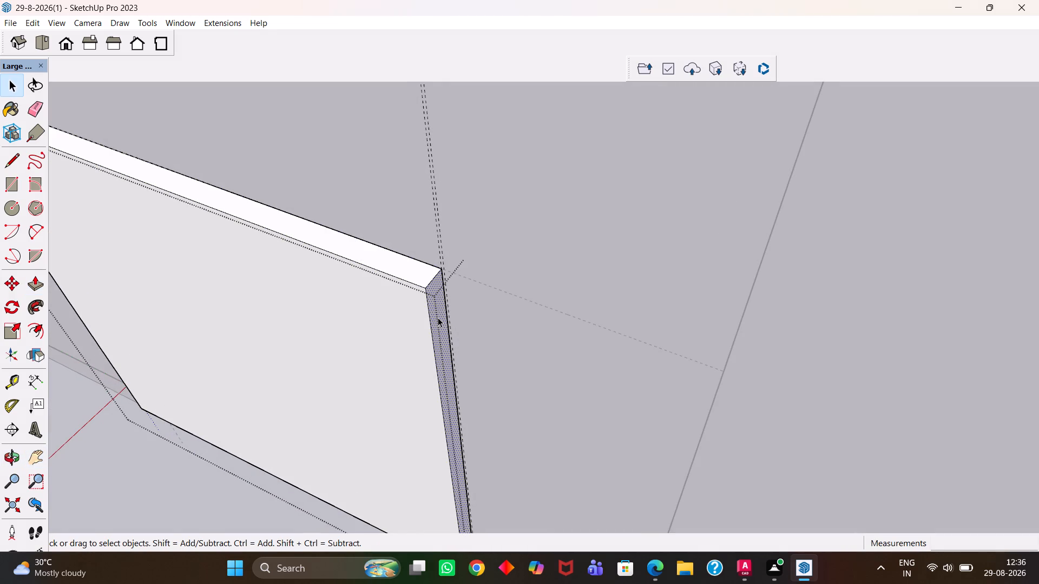
key("p")
left_click(438, 317)
scroll(589, 330, "down", 8)
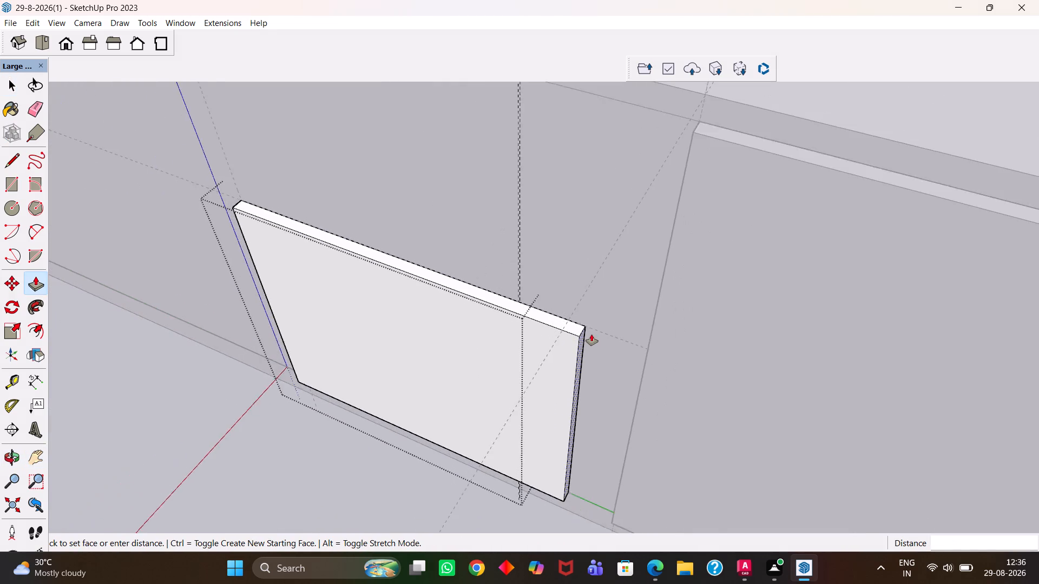
scroll(591, 334, "down", 4)
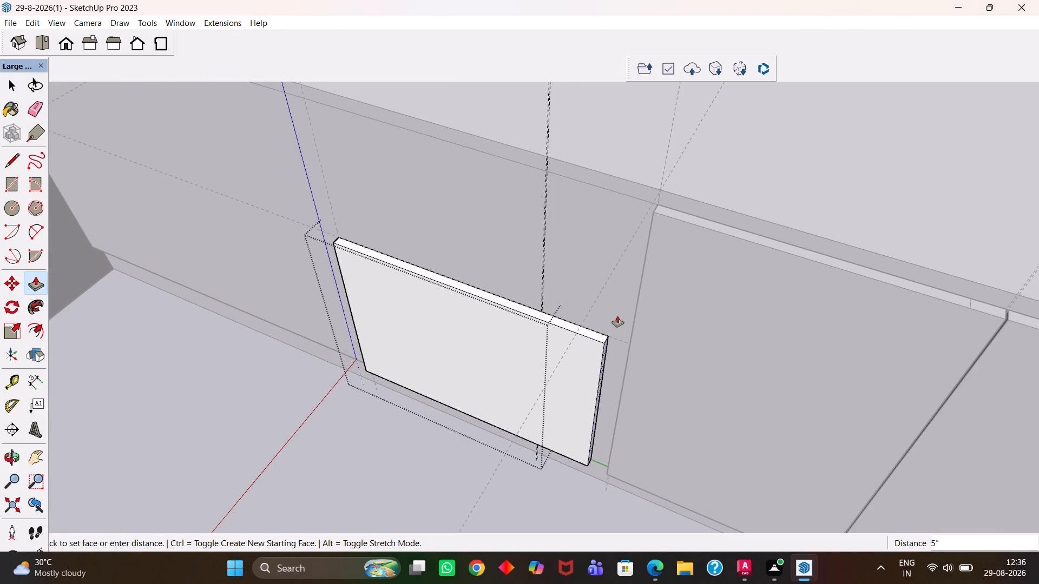
scroll(636, 324, "down", 3)
scroll(648, 313, "up", 3)
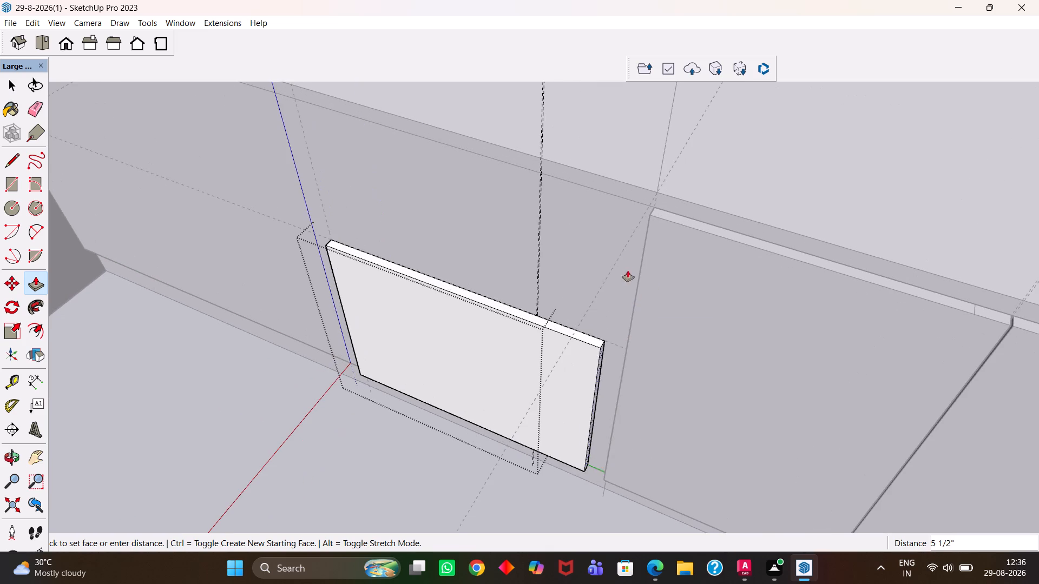
left_click(657, 177)
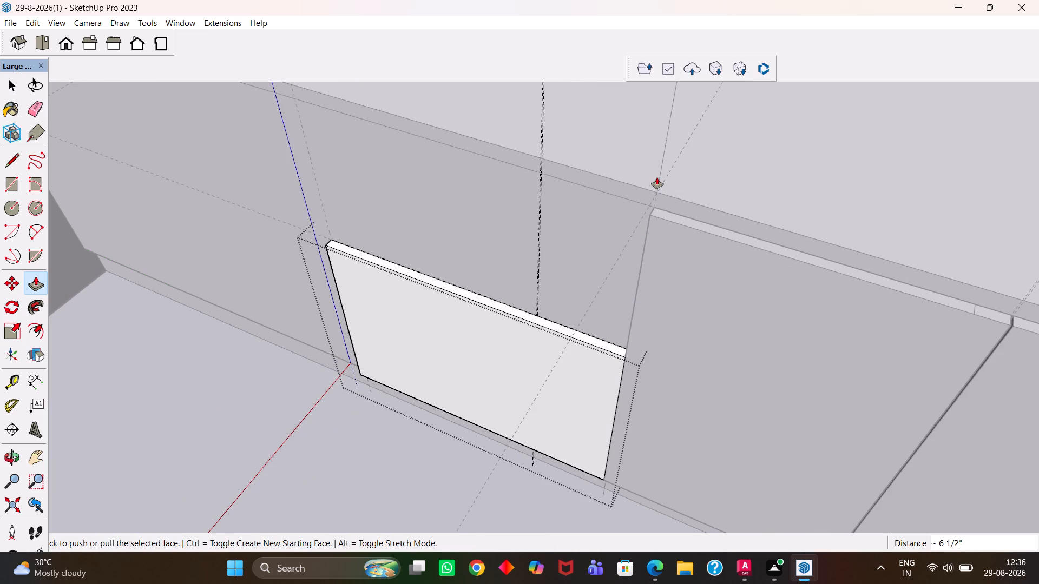
Copy the shortened panel 1' 4" upward by its lower back corner, stacking the copy on top of the original.
key("h")
scroll(615, 227, "down", 8)
scroll(449, 300, "up", 1)
middle_click_drag(451, 310, 580, 321)
scroll(435, 306, "up", 10)
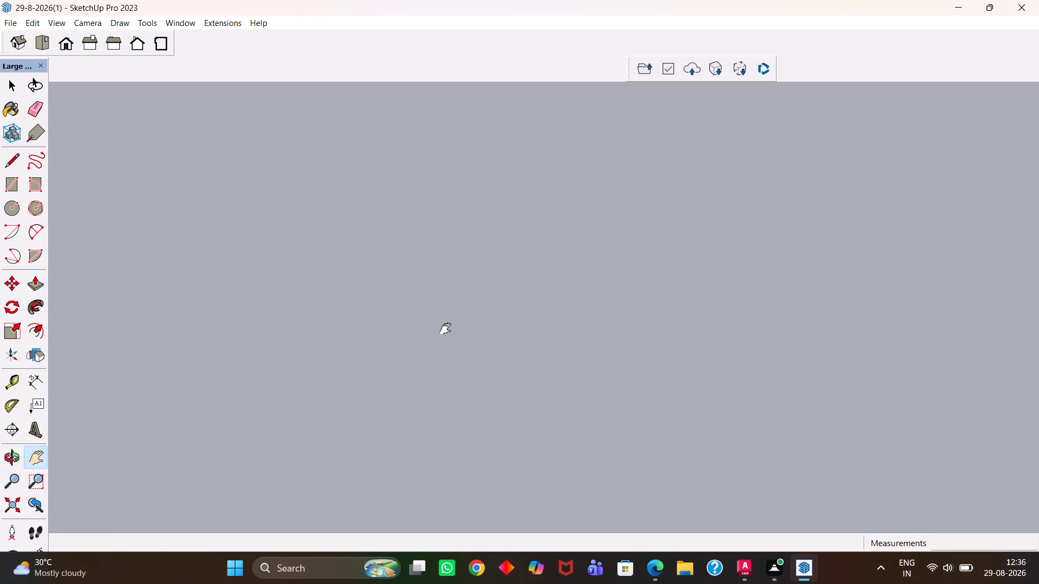
scroll(445, 329, "up", 18)
scroll(446, 329, "up", 17)
middle_click_drag(464, 336, 476, 336)
key("h")
left_click_drag(361, 339, 593, 333)
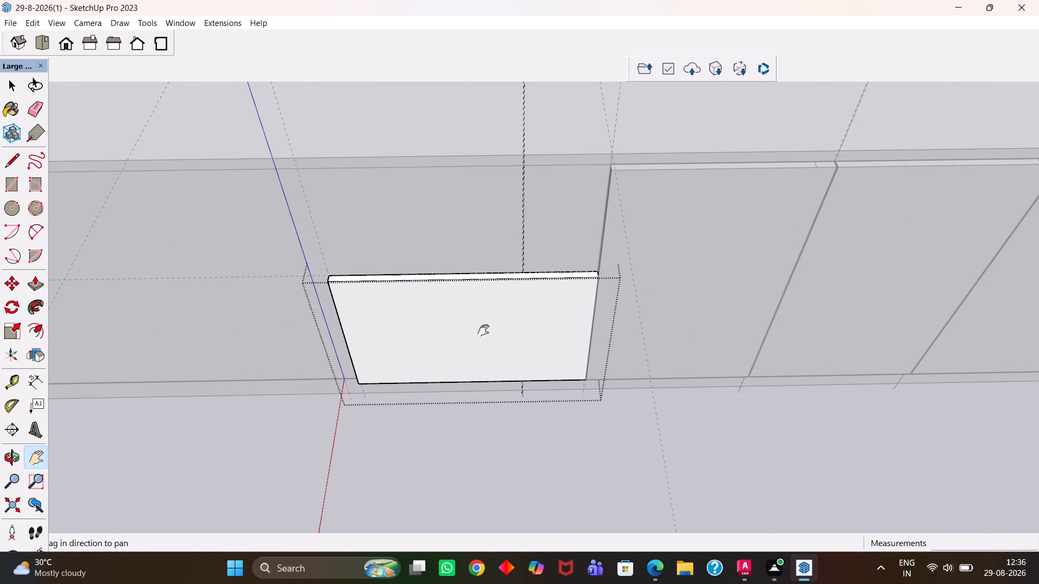
middle_click_drag(528, 334, 633, 336)
scroll(633, 336, "up", 1)
key("space")
left_click(699, 411)
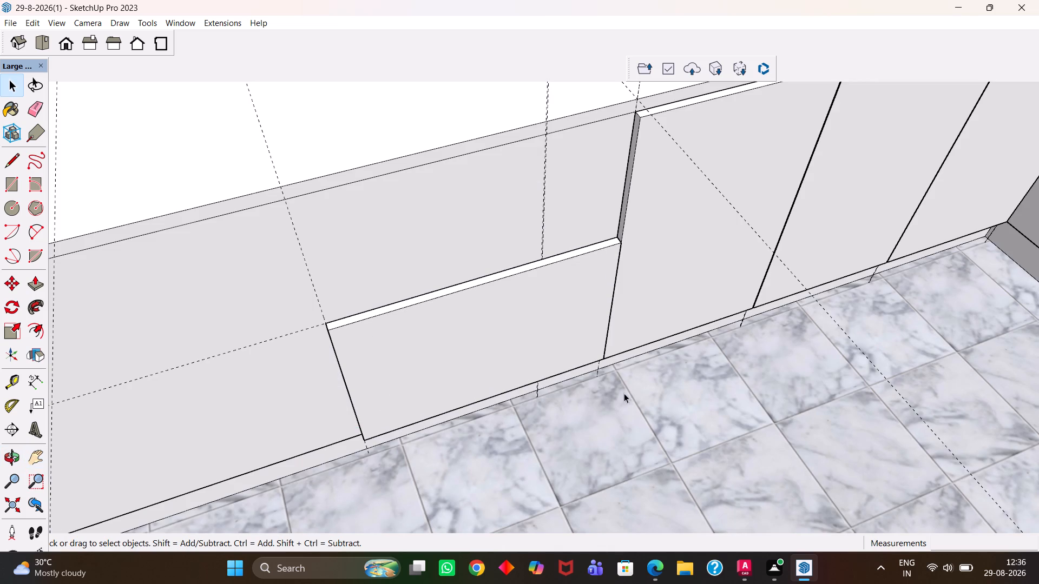
left_click(498, 347)
middle_click_drag(417, 321, 546, 296)
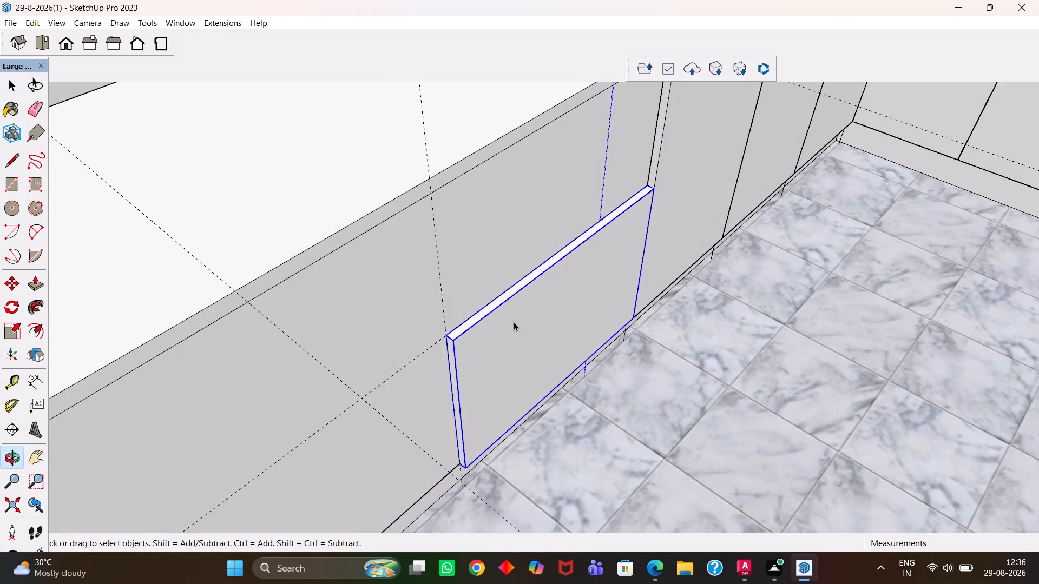
double_click(498, 335)
left_click(704, 410)
left_click(486, 370)
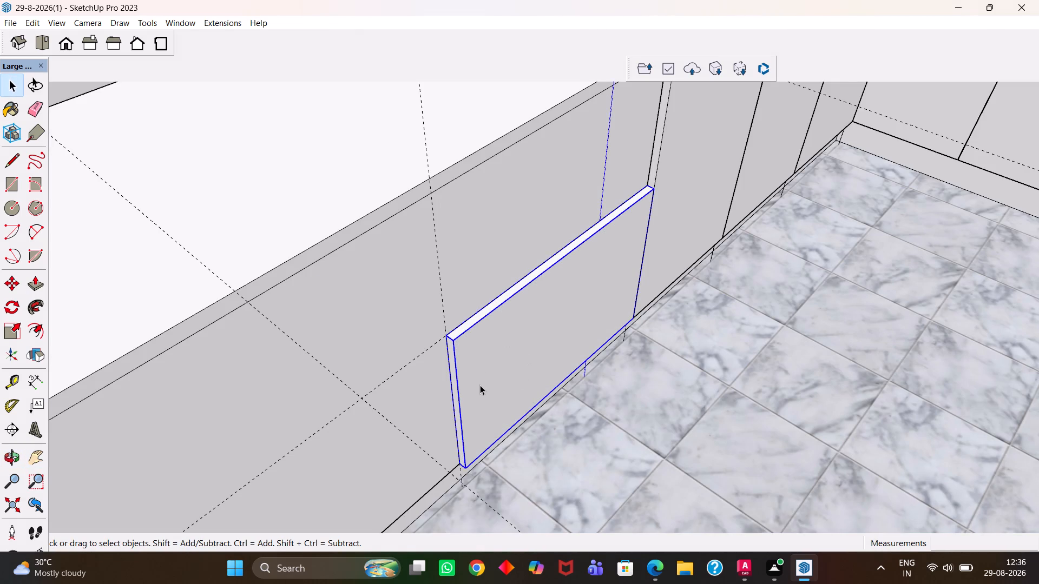
scroll(476, 394, "up", 2)
key("m")
left_click(456, 480)
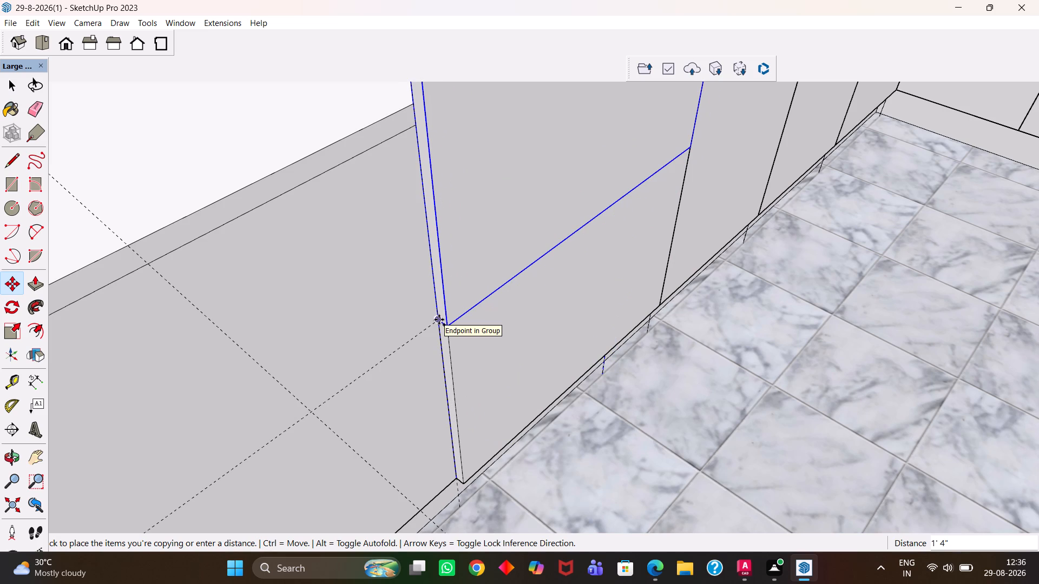
left_click(439, 320)
Push the upper stacked panel's top face down to the level of the cabinet top.
key("h")
scroll(437, 320, "down", 5)
left_click_drag(514, 238, 497, 388)
middle_click_drag(540, 360, 468, 381)
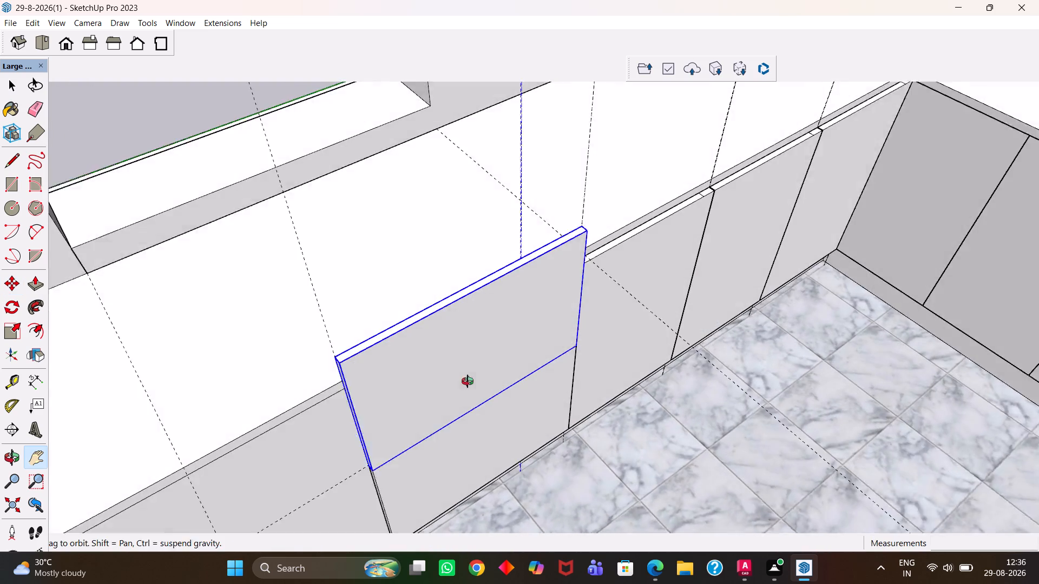
middle_click_drag(468, 381, 448, 387)
key("space")
left_click(422, 299)
double_click(423, 300)
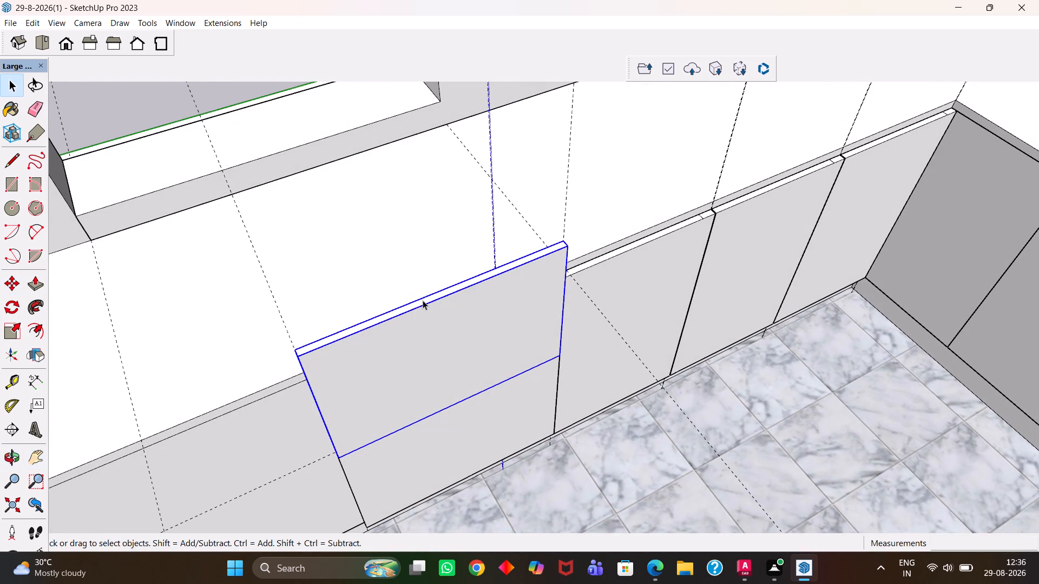
left_click(423, 300)
left_click(424, 301)
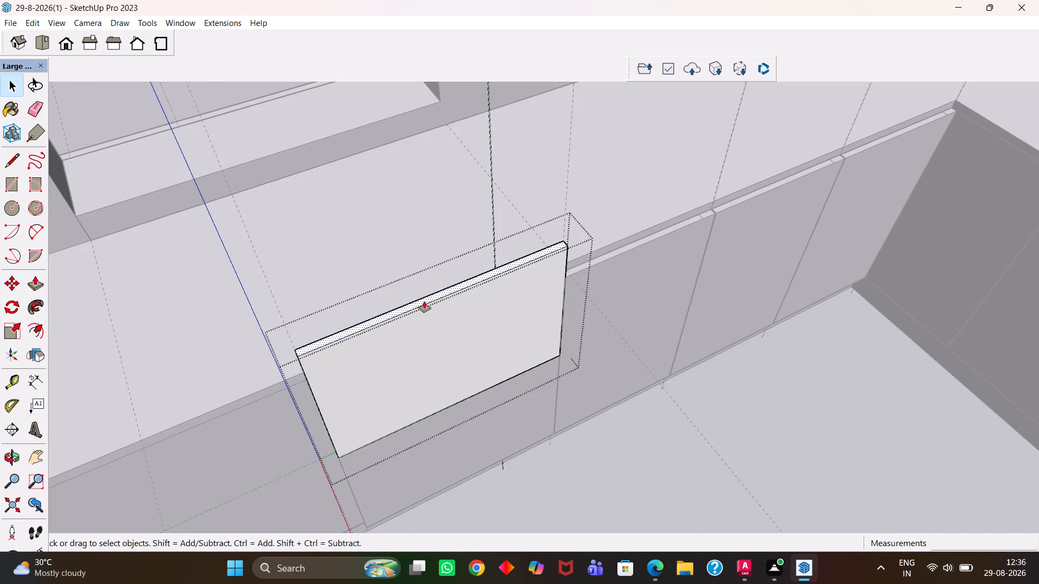
key("p")
left_click(424, 301)
left_click(292, 382)
key("space")
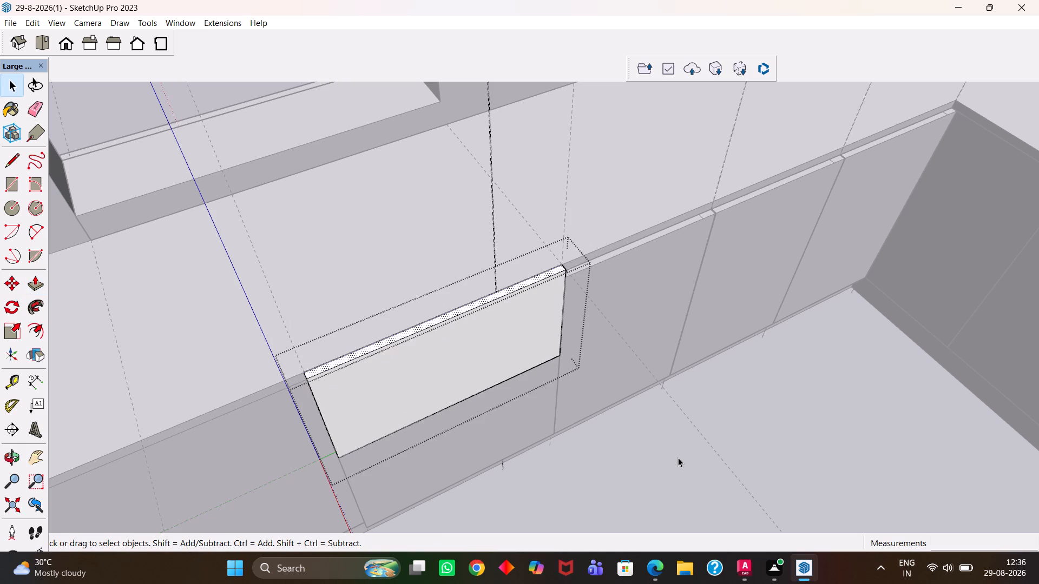
key("space")
left_click(679, 455)
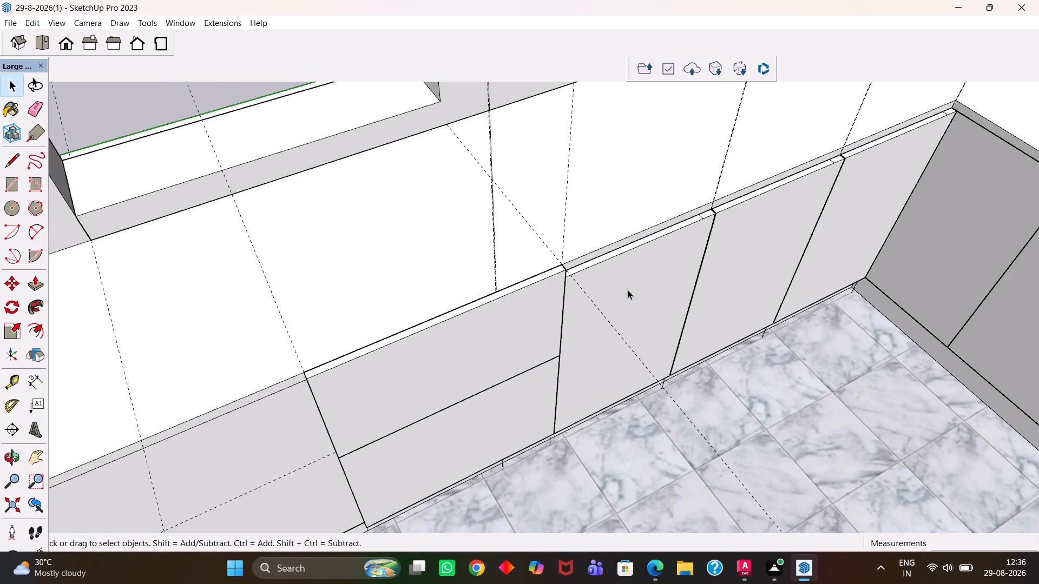
Push the upper stacked panel's top face down again to align with the adjacent full-height panel's top.
scroll(628, 289, "up", 1)
middle_click_drag(627, 294, 507, 366)
scroll(508, 366, "up", 2)
key("space")
double_click(448, 339)
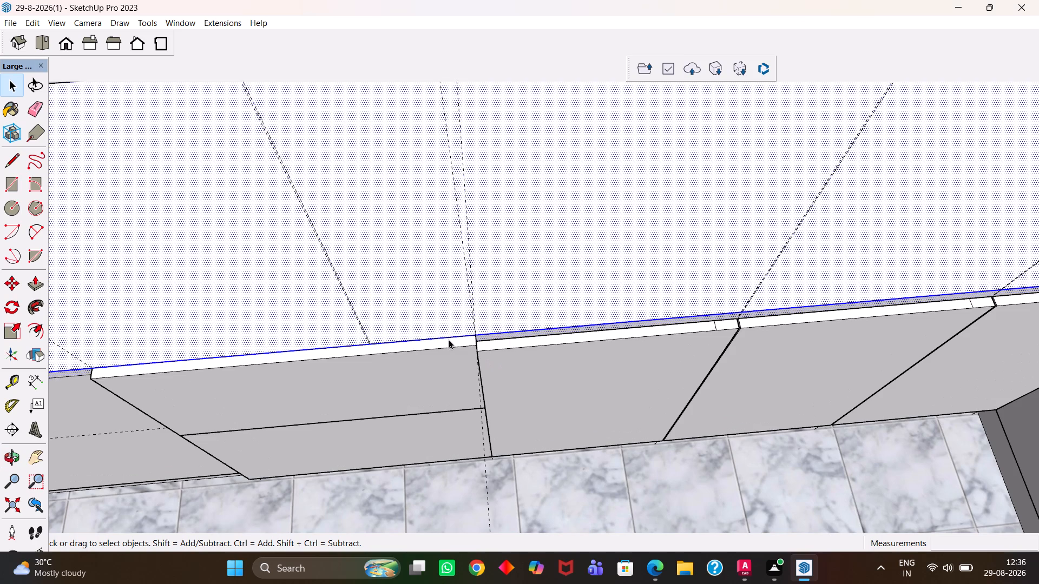
double_click(452, 341)
left_click(452, 341)
key("p")
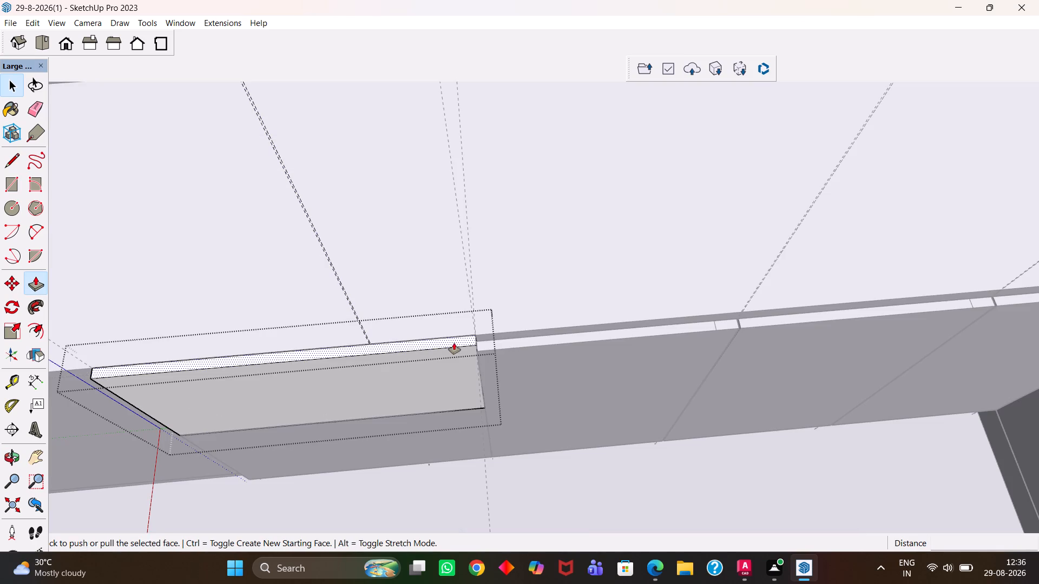
left_click(454, 343)
left_click(543, 344)
key("space")
left_click(611, 479)
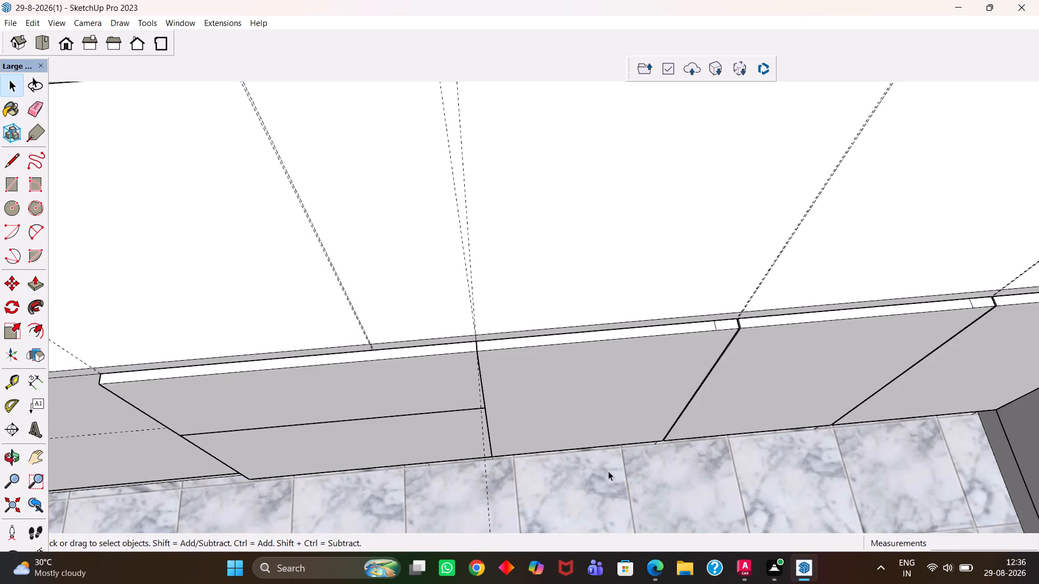
Erase the short stray line on the top face of the full-height panel next to the corner panel.
scroll(581, 432, "down", 1)
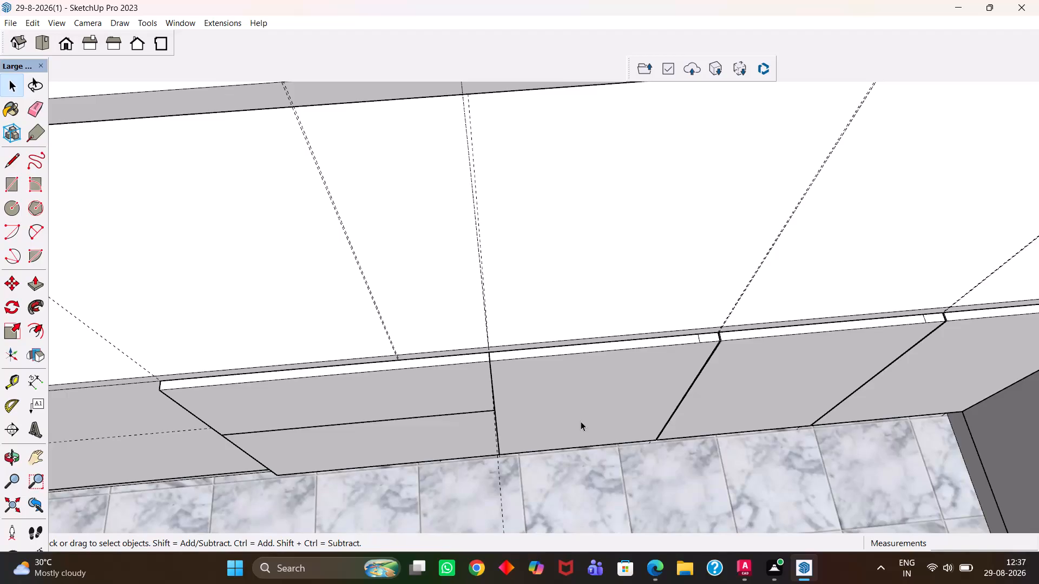
key("h")
scroll(565, 418, "down", 9)
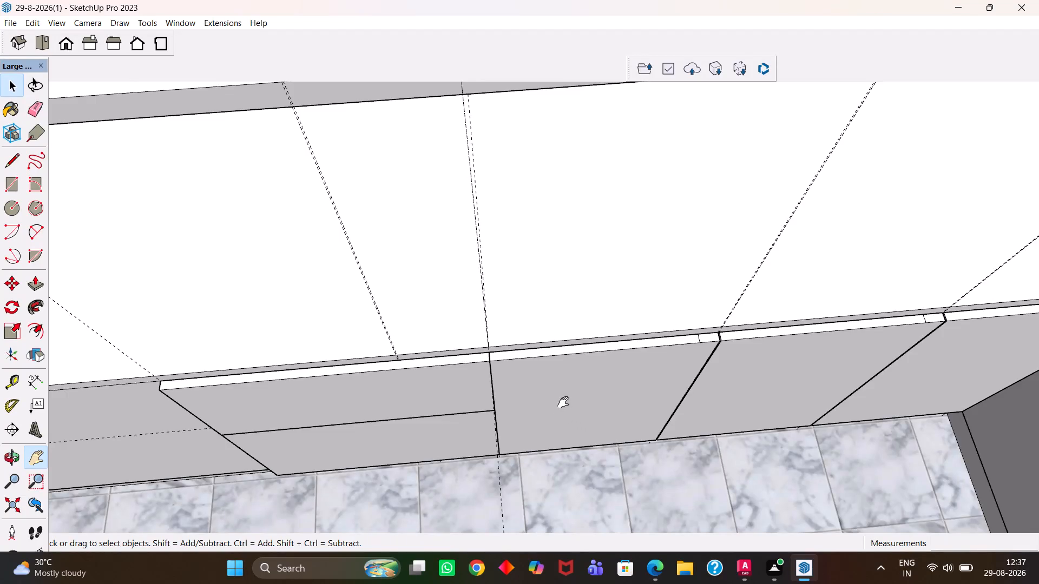
scroll(563, 402, "down", 6)
scroll(548, 371, "up", 9)
middle_click_drag(566, 395, 660, 302)
scroll(660, 302, "up", 1)
left_click_drag(772, 304, 535, 466)
left_click_drag(665, 416, 611, 446)
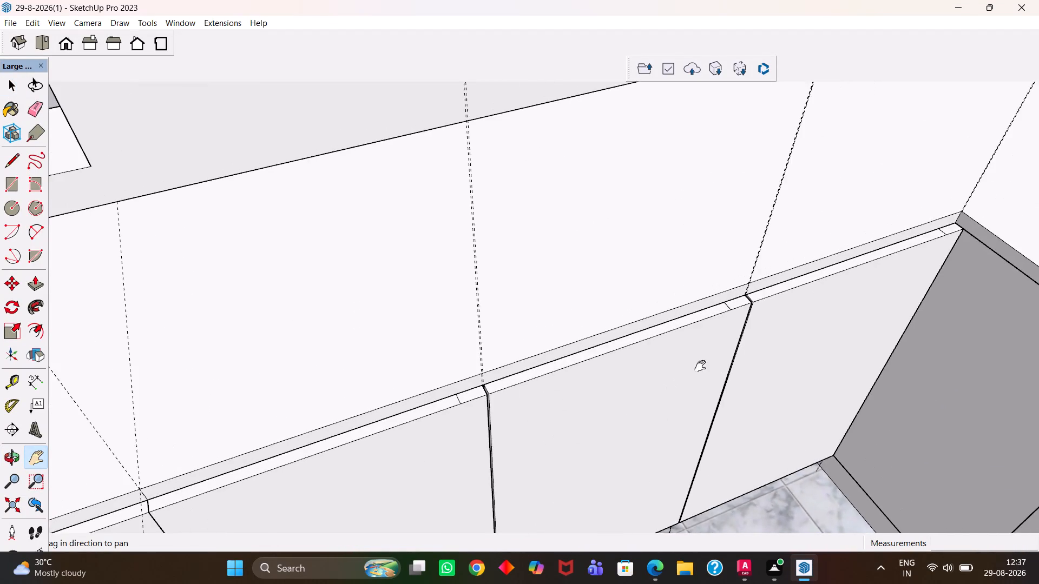
scroll(694, 366, "up", 2)
left_click_drag(751, 359, 623, 462)
middle_click_drag(649, 424, 604, 456)
scroll(577, 424, "up", 6)
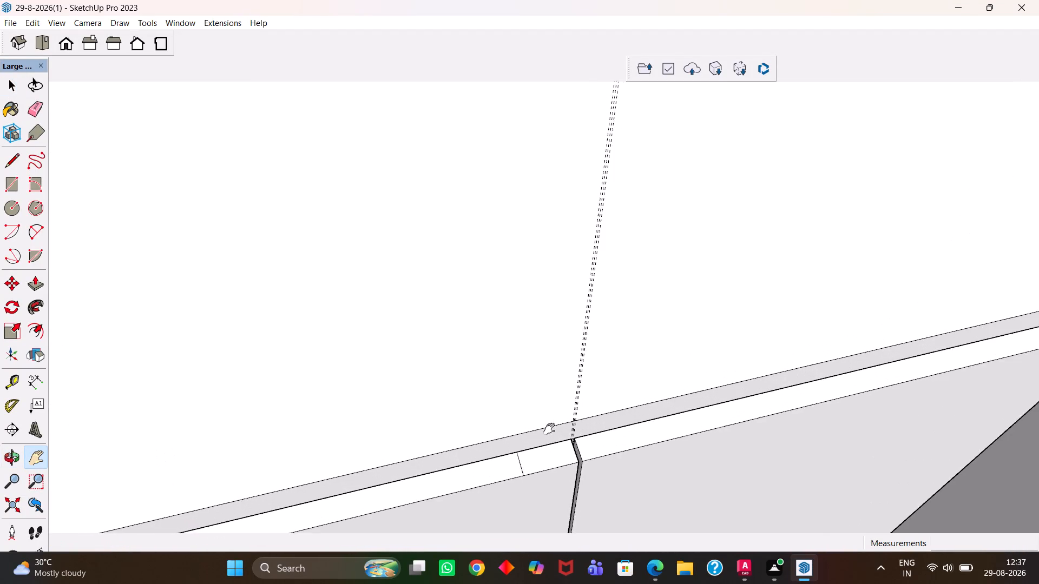
scroll(549, 429, "up", 1)
left_click_drag(531, 450, 602, 394)
middle_click(592, 437)
scroll(590, 438, "up", 2)
key("space")
double_click(580, 456)
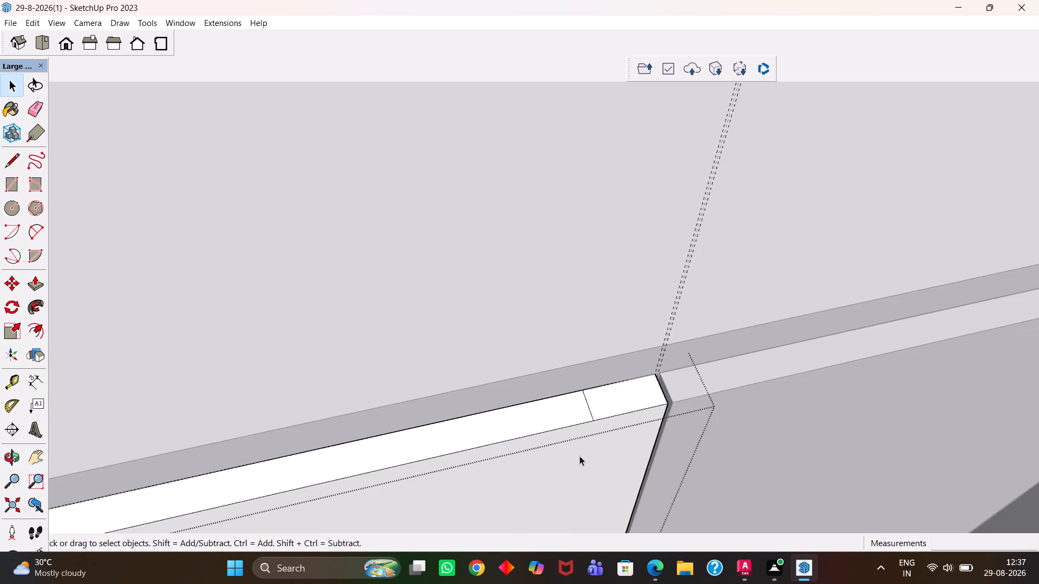
key("e")
scroll(580, 454, "up", 1)
left_click_drag(586, 408, 593, 401)
Erase the short stray line on the top face of the full-height panel beside the two stacked panels.
scroll(593, 402, "down", 9)
key("h")
scroll(602, 414, "up", 1)
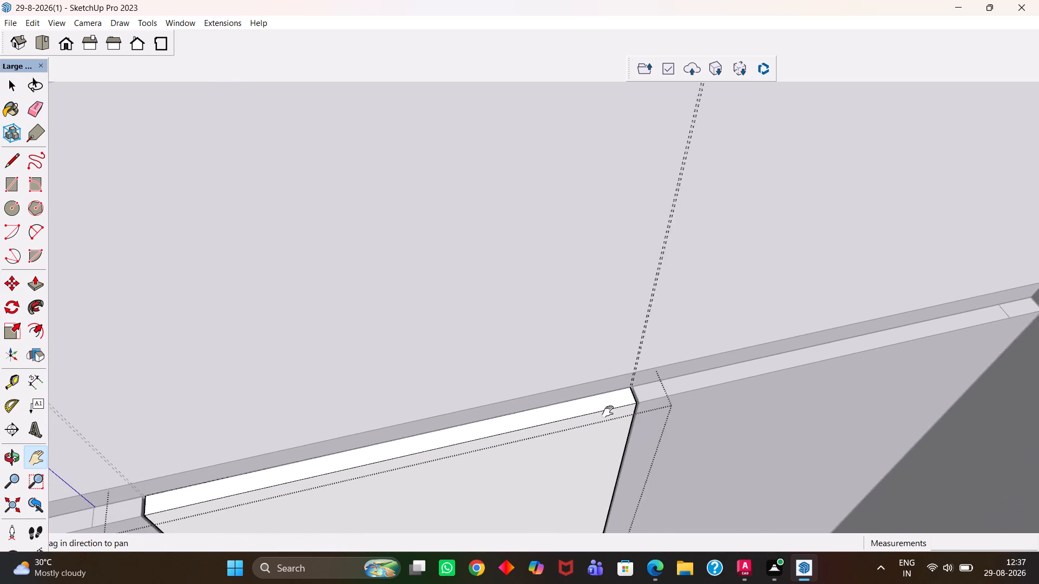
scroll(608, 410, "down", 5)
middle_click_drag(733, 407, 648, 432)
left_click_drag(498, 426, 799, 423)
left_click_drag(598, 423, 724, 423)
middle_click_drag(636, 460, 662, 447)
scroll(636, 460, "up", 3)
key("space")
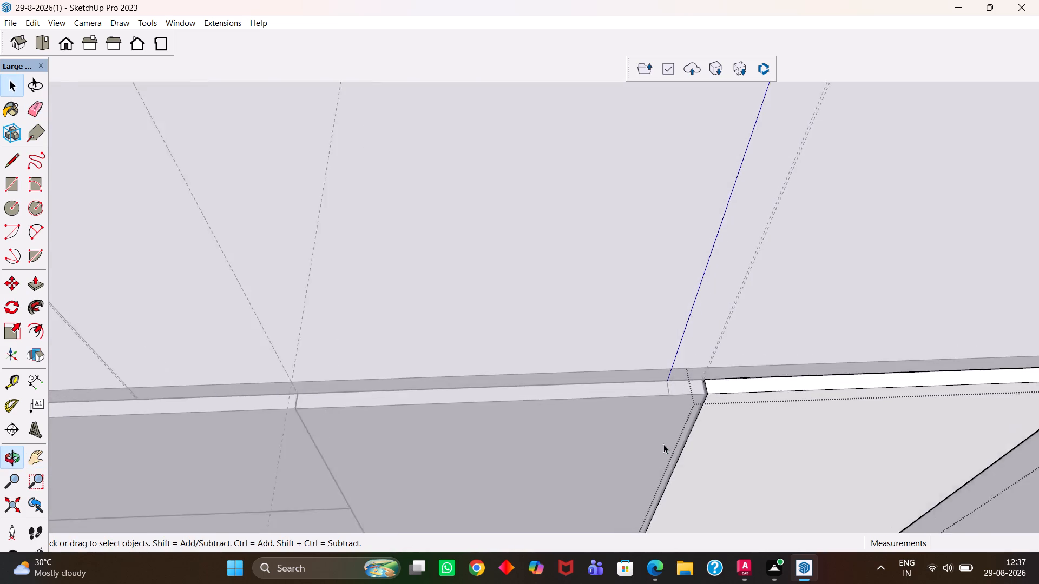
scroll(663, 444, "up", 1)
double_click(641, 432)
scroll(680, 387, "up", 2)
key("e")
left_click_drag(678, 379, 668, 383)
scroll(667, 383, "down", 5)
key("h")
left_click_drag(527, 402, 859, 375)
key("space")
left_click(637, 404)
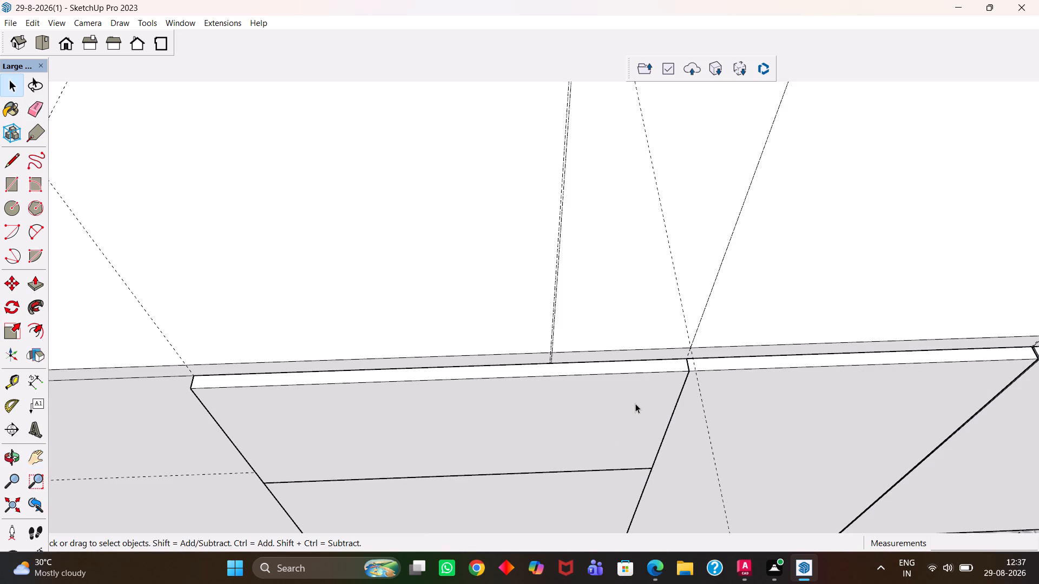
Erase the short stray line on the top face of the full-height panel at the room corner.
key("h")
left_click_drag(915, 387, 633, 387)
left_click_drag(1036, 372, 728, 382)
left_click_drag(1017, 375, 735, 385)
left_click_drag(899, 373, 790, 382)
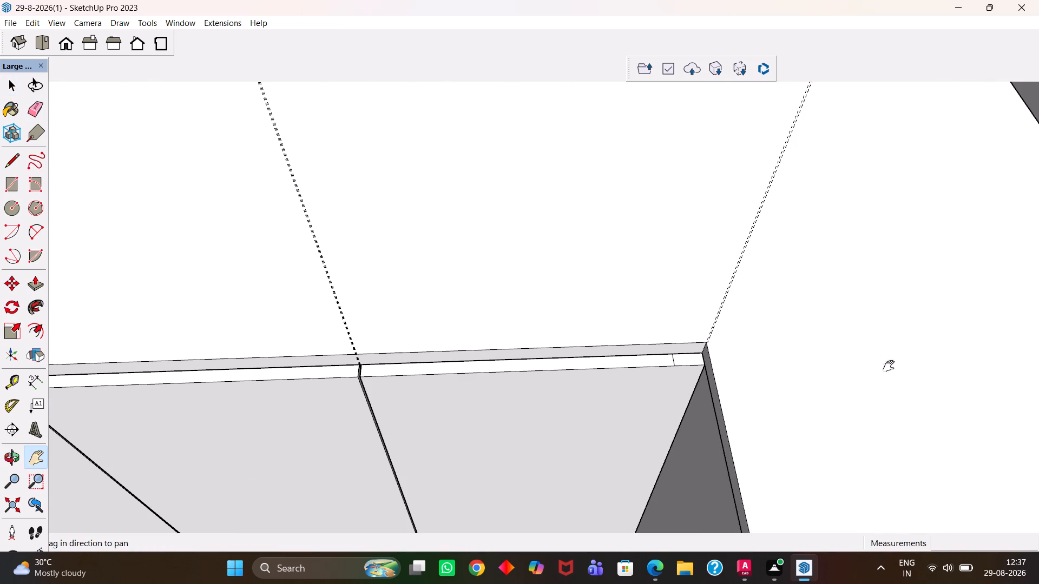
scroll(675, 391, "up", 3)
key("space")
double_click(662, 382)
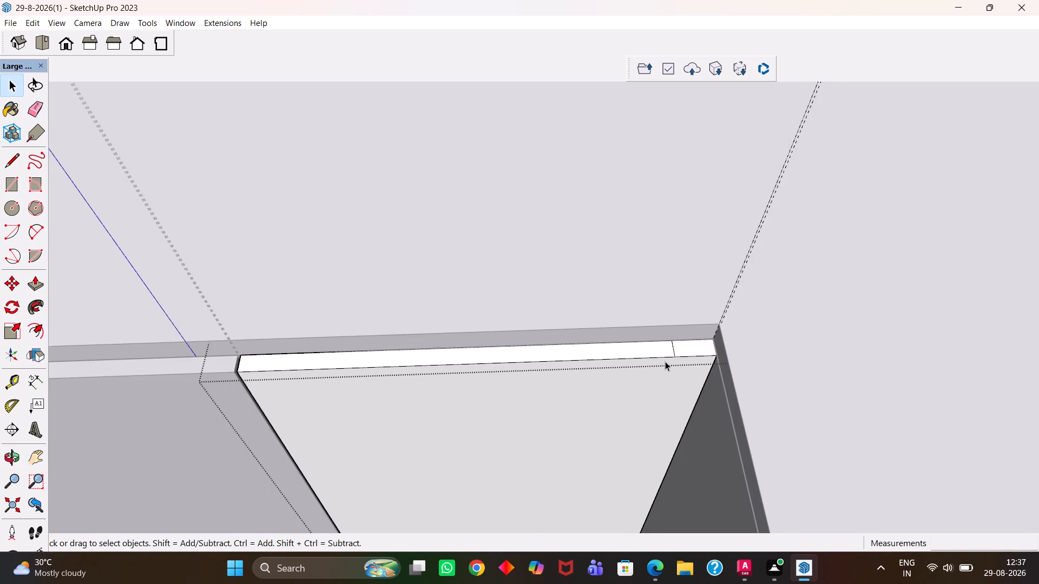
scroll(665, 361, "up", 2)
key("e")
left_click_drag(673, 346, 679, 346)
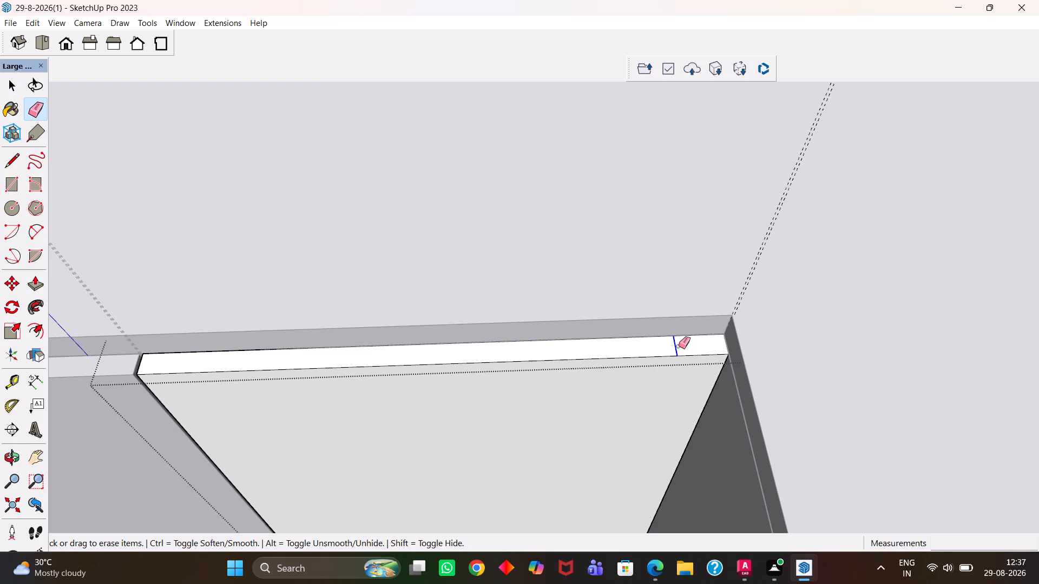
Finish editing the full-height corner panel's group and return to the whole model.
key("h")
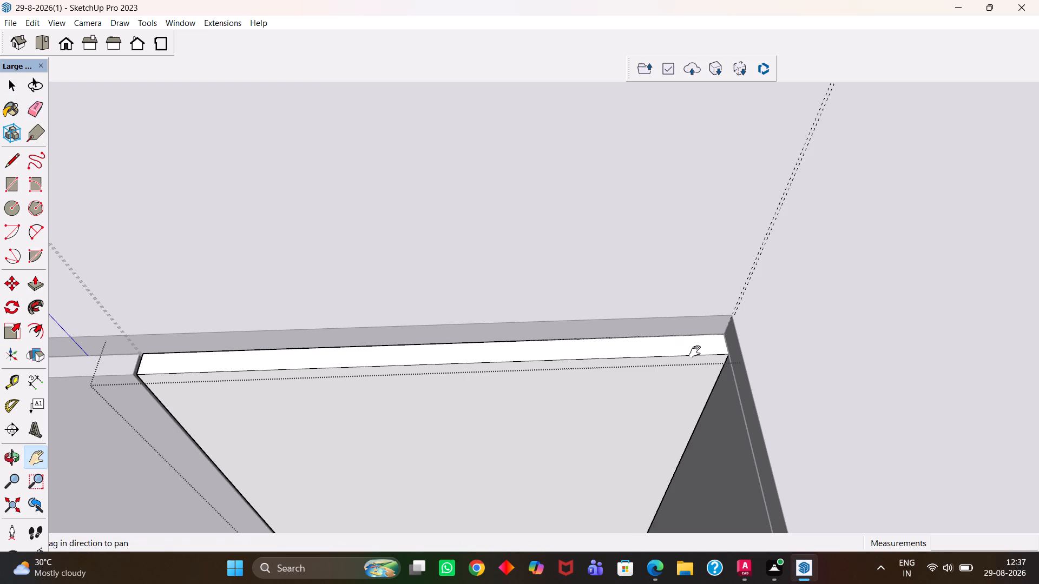
scroll(695, 351, "down", 20)
key("h")
left_click_drag(587, 388, 693, 294)
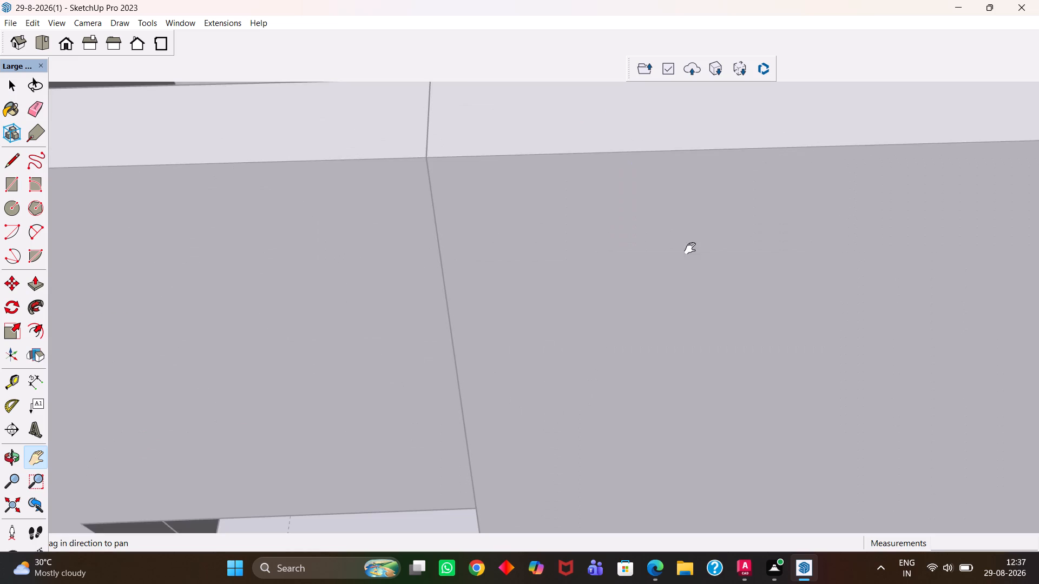
middle_click_drag(692, 222, 705, 337)
left_click_drag(640, 263, 720, 467)
left_click_drag(689, 357, 800, 487)
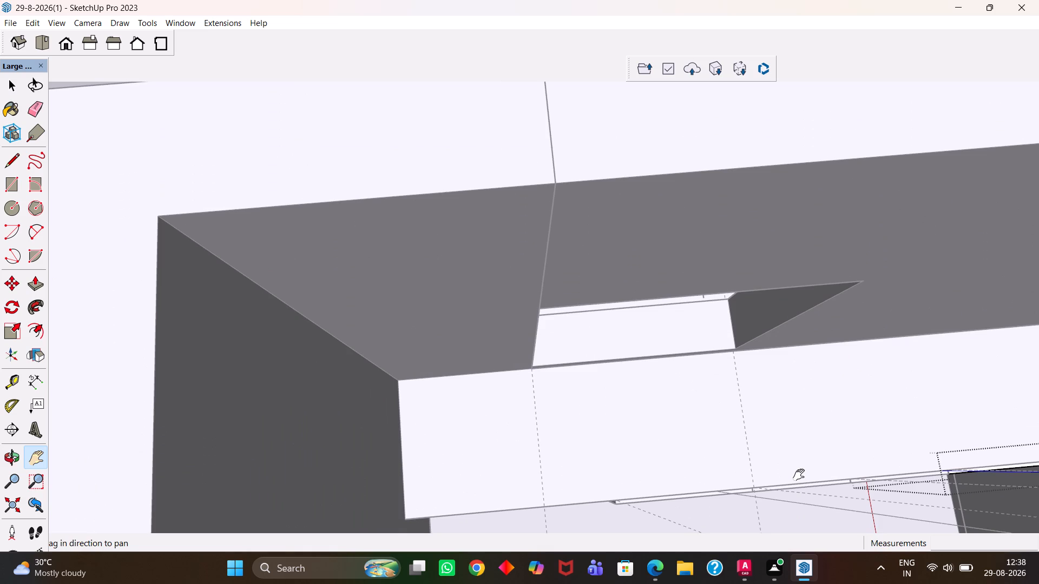
scroll(804, 482, "up", 3)
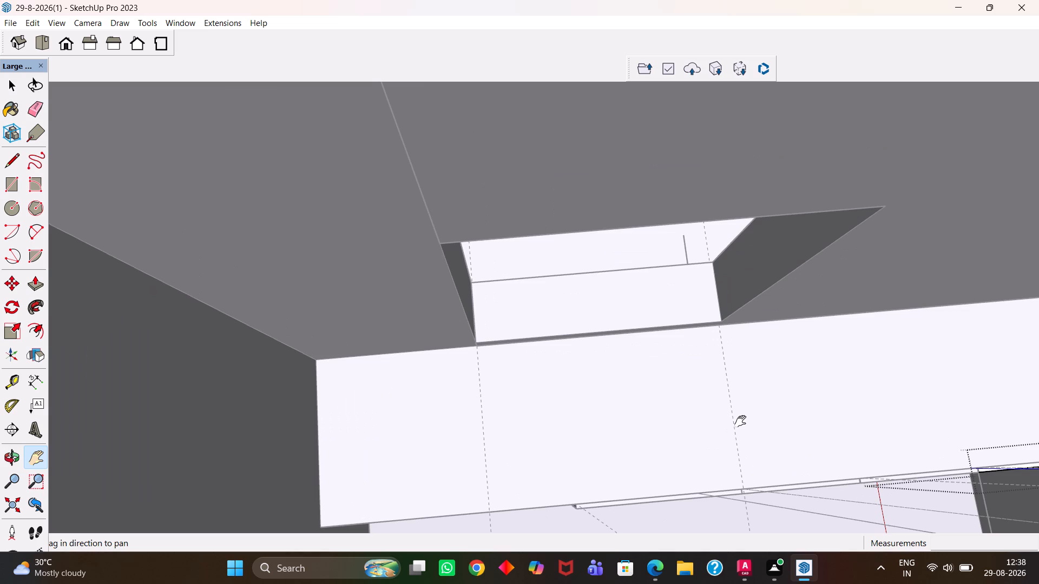
key("h")
scroll(739, 427, "down", 13)
scroll(718, 432, "up", 1)
middle_click_drag(718, 432, 700, 371)
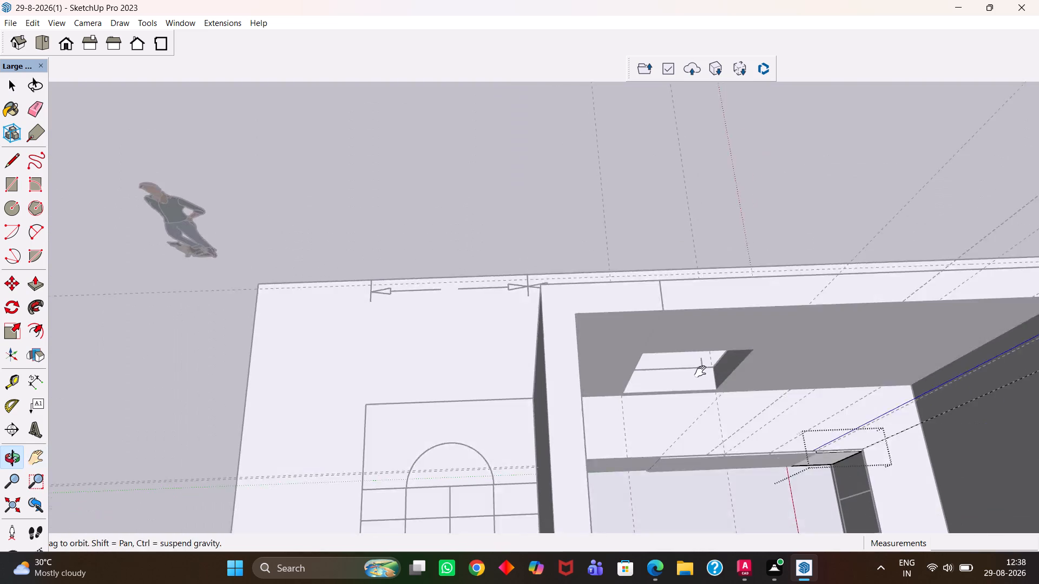
middle_click_drag(700, 371, 701, 373)
scroll(700, 371, "down", 2)
key("space")
double_click(574, 221)
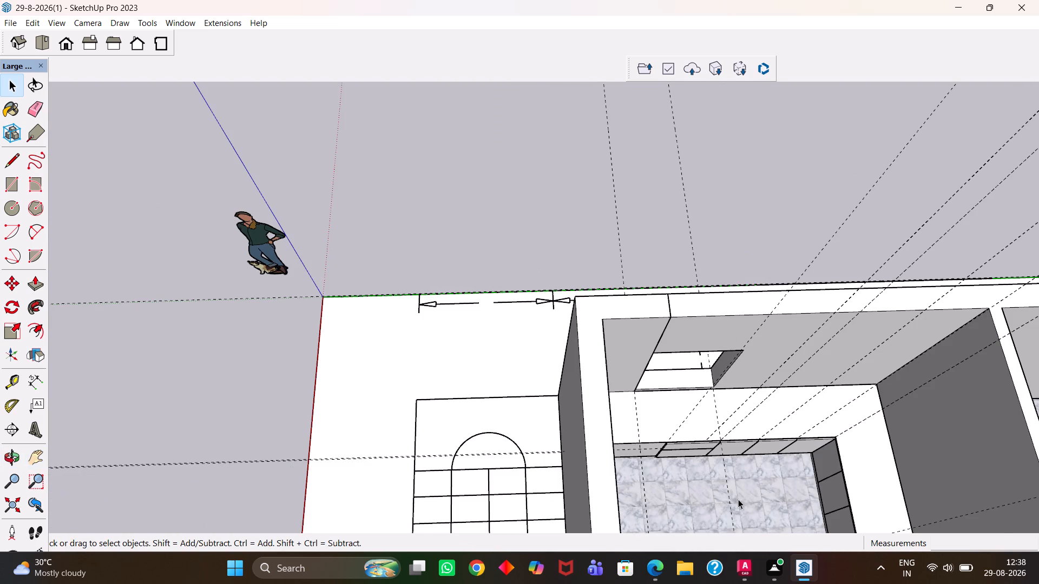
Push/Pull the countertop's front edge face outward over the panels' top edges until it is flush with the shutter fronts.
scroll(738, 488, "up", 12)
key("h")
middle_click_drag(628, 334, 654, 292)
middle_click_drag(654, 381, 666, 353)
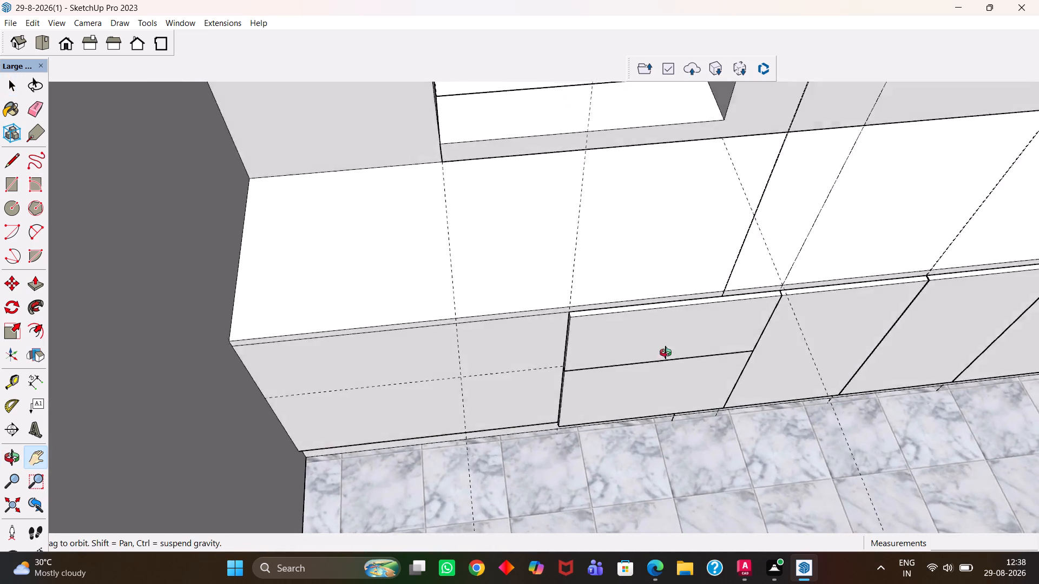
middle_click_drag(666, 353, 640, 318)
scroll(686, 296, "up", 1)
left_click_drag(976, 271, 590, 276)
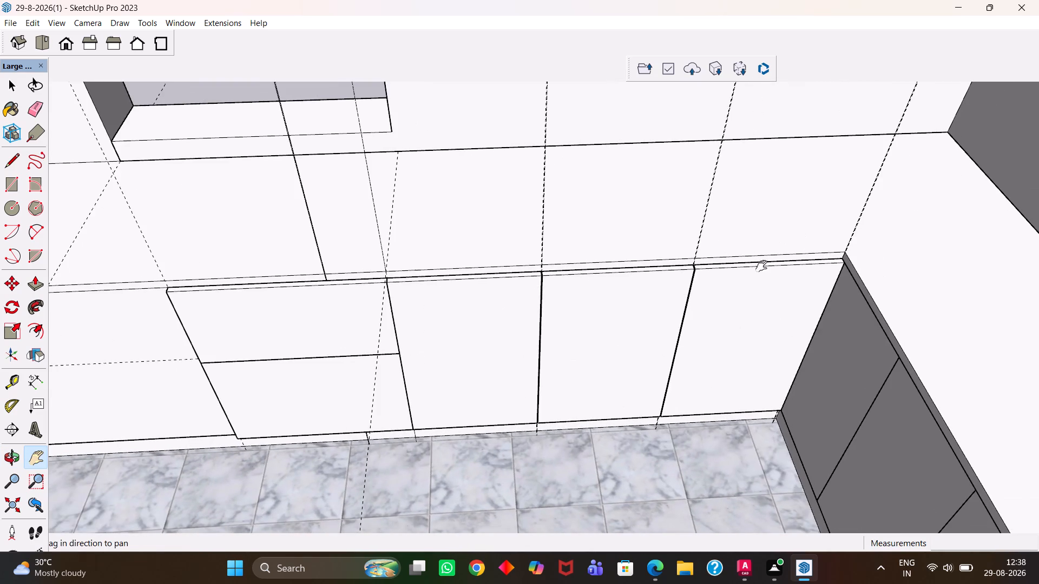
scroll(792, 254, "up", 14)
middle_click_drag(854, 254, 923, 78)
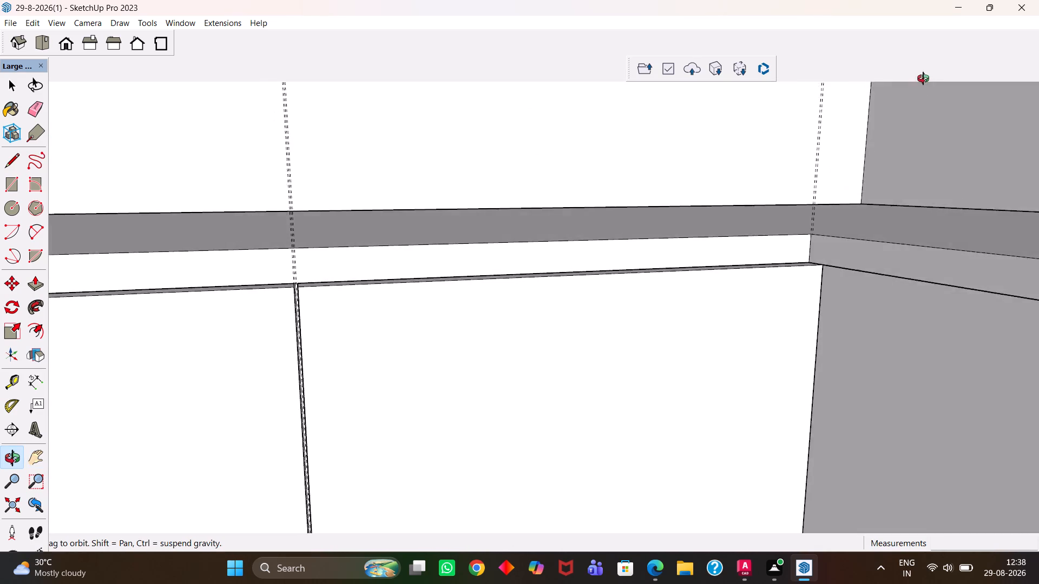
middle_click_drag(923, 78, 851, 266)
scroll(924, 78, "up", 1)
key("space")
scroll(827, 261, "up", 1)
double_click(823, 246)
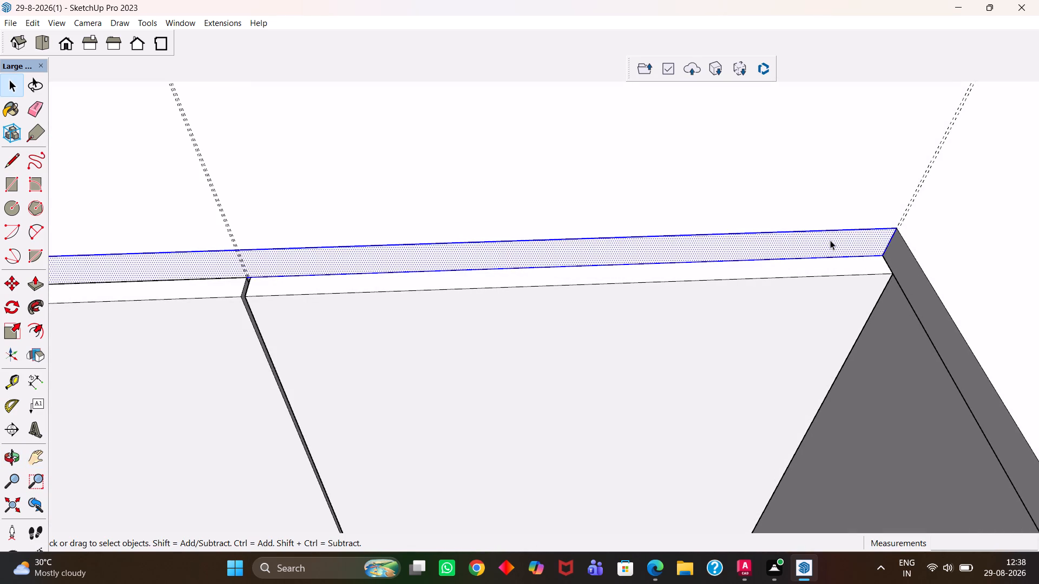
left_click(830, 240)
key("p")
left_click(835, 247)
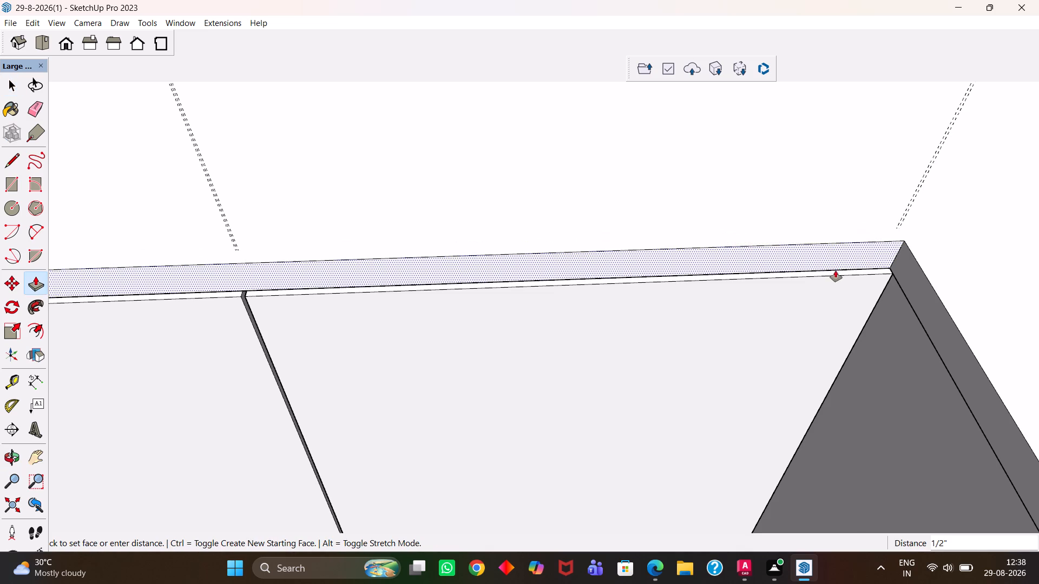
left_click(780, 284)
Examine the base cabinet run, checking the countertop edge, the shutter panels and the bay that has no panels yet.
key("h")
scroll(774, 284, "down", 2)
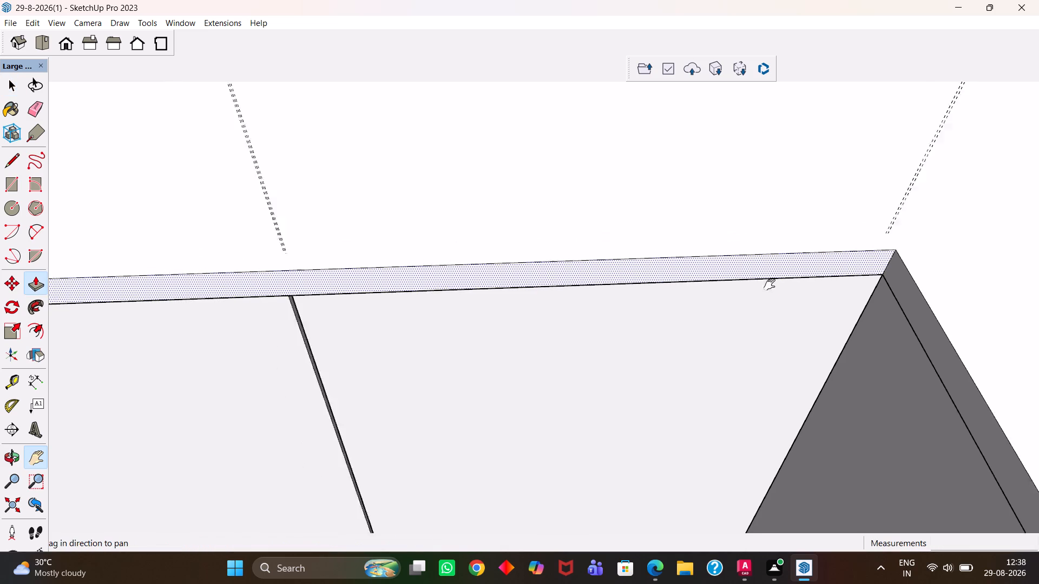
scroll(770, 284, "down", 4)
left_click_drag(405, 268, 862, 205)
scroll(827, 218, "down", 5)
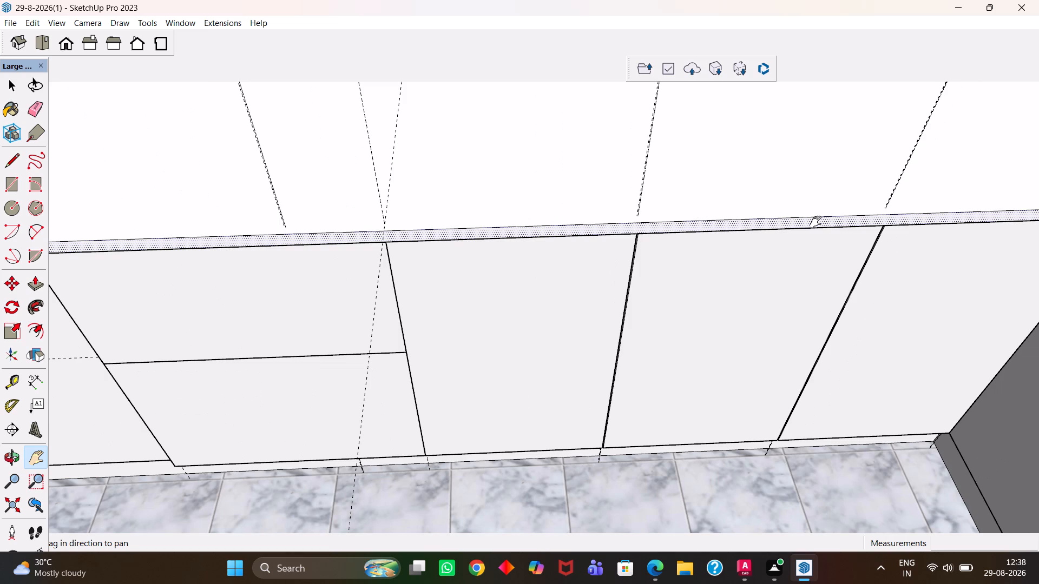
key("h")
left_click_drag(660, 224, 945, 214)
left_click_drag(575, 227, 804, 205)
left_click_drag(537, 224, 716, 202)
middle_click_drag(694, 284, 731, 260)
scroll(741, 256, "up", 1)
scroll(716, 261, "down", 4)
key("h")
left_click_drag(826, 236, 609, 327)
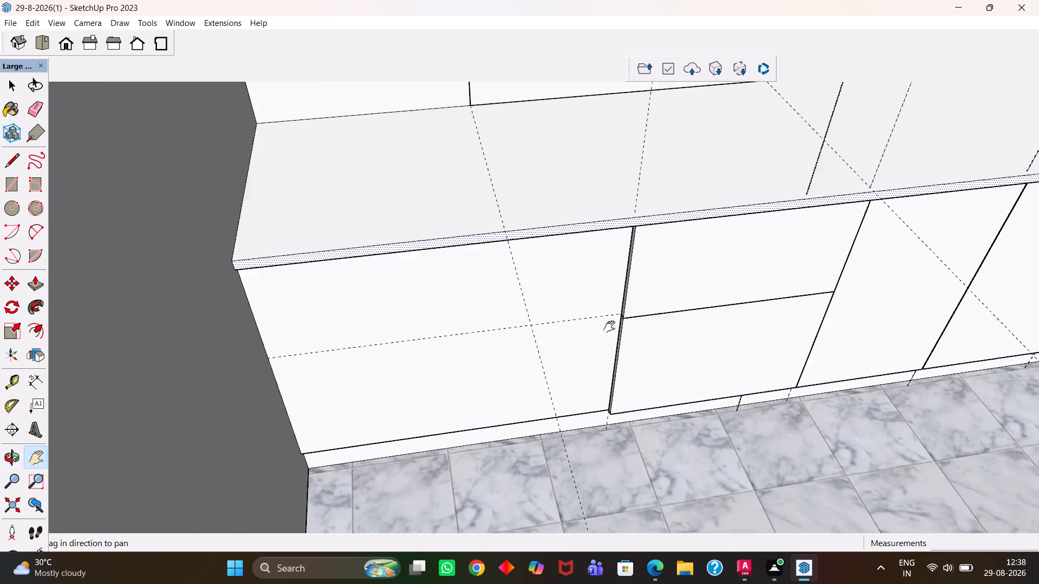
left_click_drag(609, 327, 597, 330)
middle_click_drag(641, 335, 583, 269)
middle_click(587, 265)
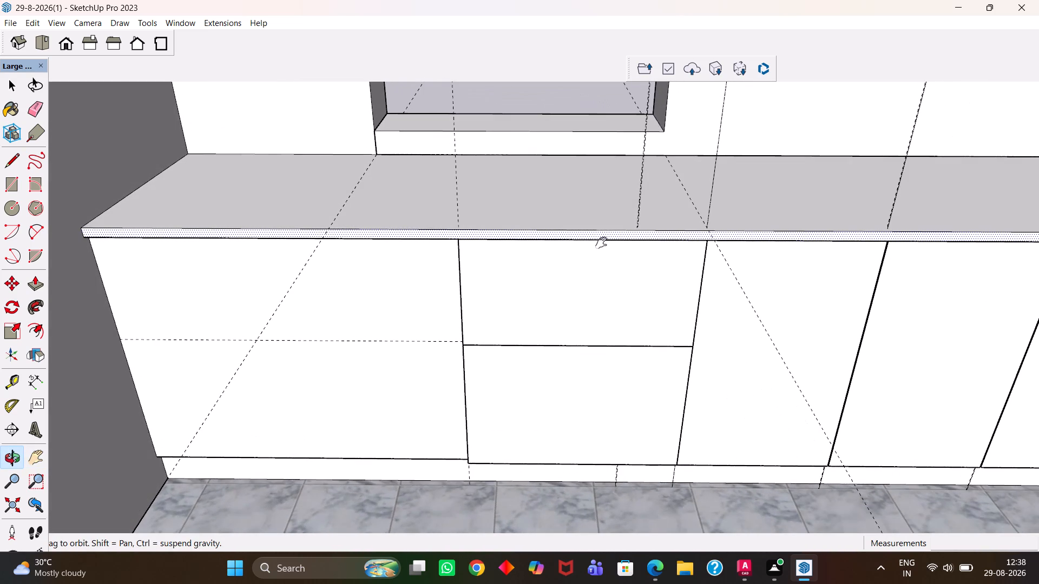
middle_click(615, 229)
middle_click_drag(561, 321, 613, 243)
left_click_drag(794, 259, 545, 377)
middle_click_drag(521, 313, 509, 383)
left_click_drag(371, 318, 847, 318)
left_click_drag(466, 256, 766, 213)
middle_click(768, 211)
left_click_drag(896, 223, 280, 282)
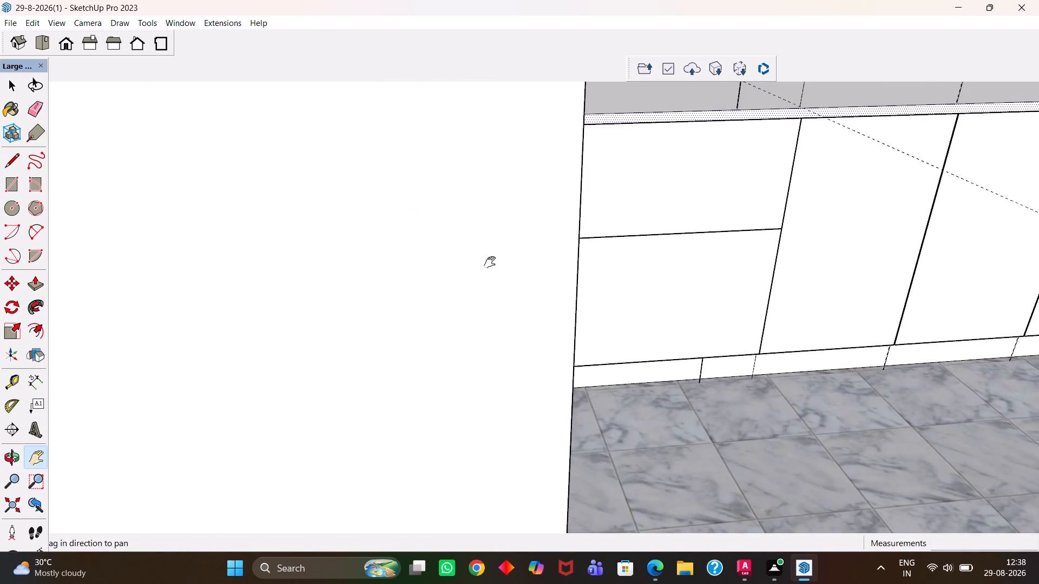
left_click_drag(627, 246, 449, 293)
middle_click_drag(545, 274, 501, 351)
left_click_drag(412, 316, 595, 308)
middle_click(521, 333)
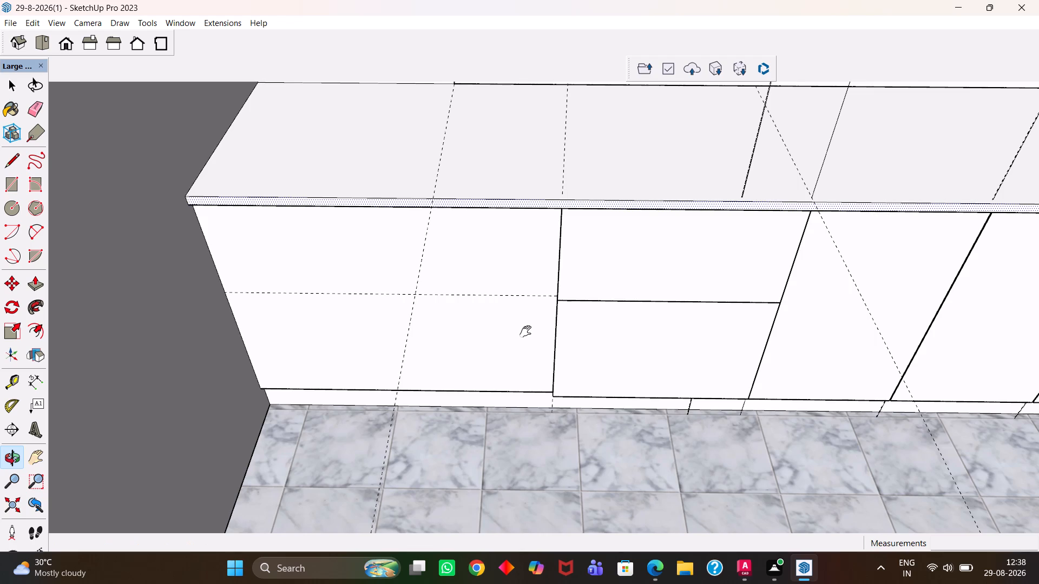
middle_click_drag(534, 342, 547, 346)
key("space")
left_click(620, 347)
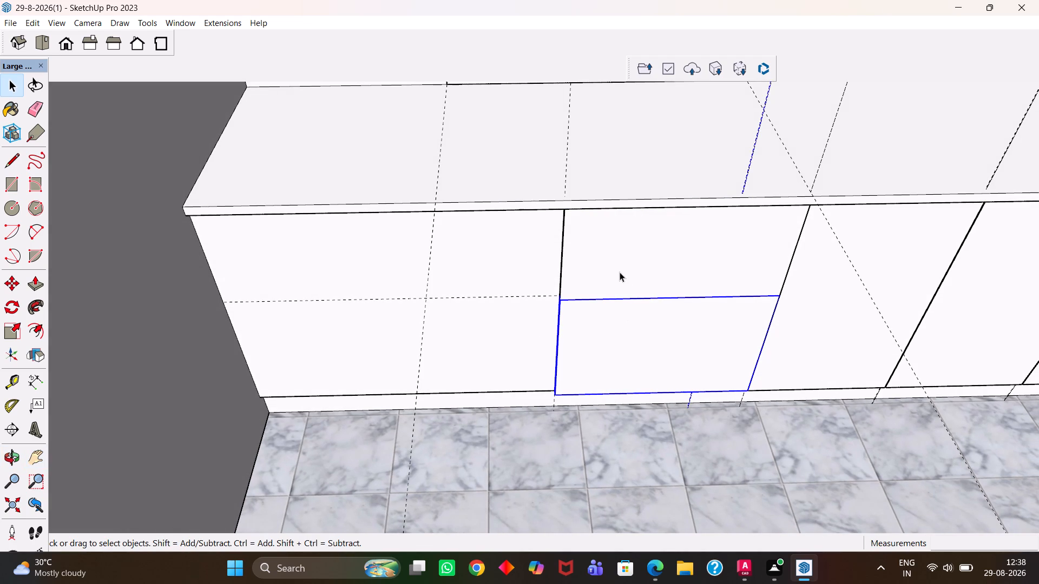
key("h")
left_click_drag(709, 316, 382, 313)
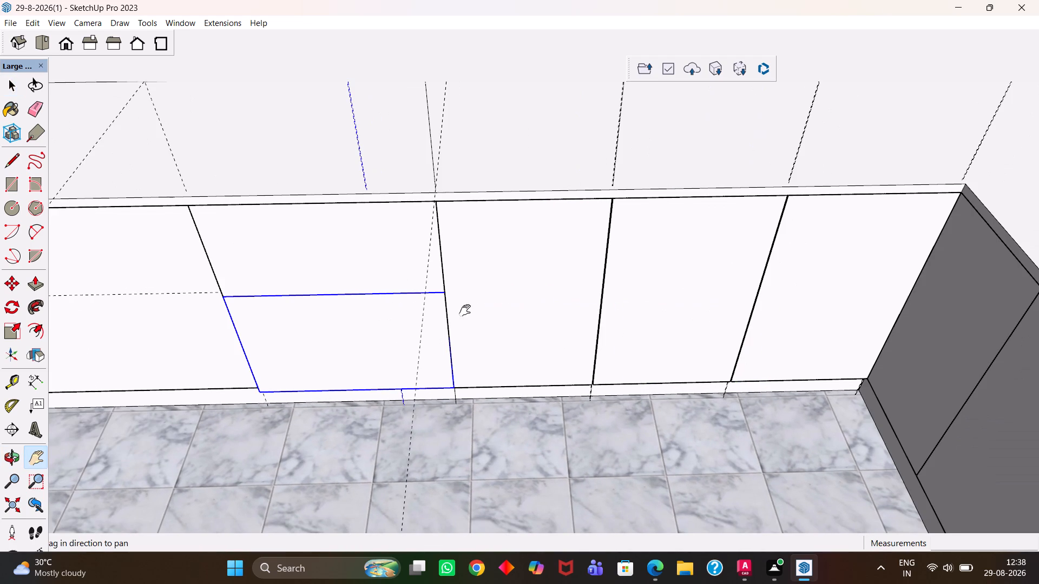
key("space")
left_click(511, 327)
key("h")
left_click_drag(281, 288, 562, 282)
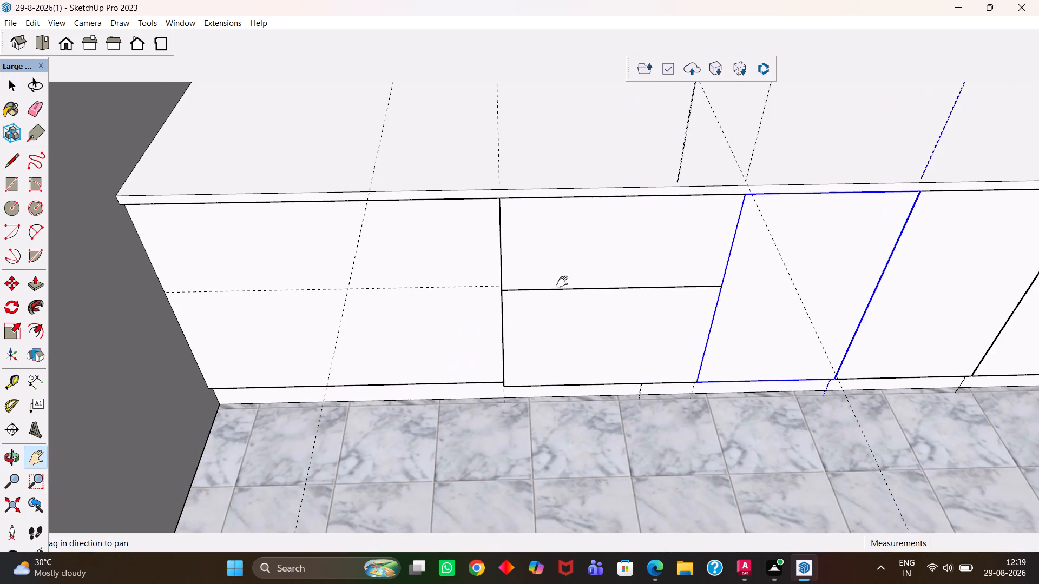
left_click_drag(405, 284, 530, 272)
middle_click_drag(492, 284, 498, 281)
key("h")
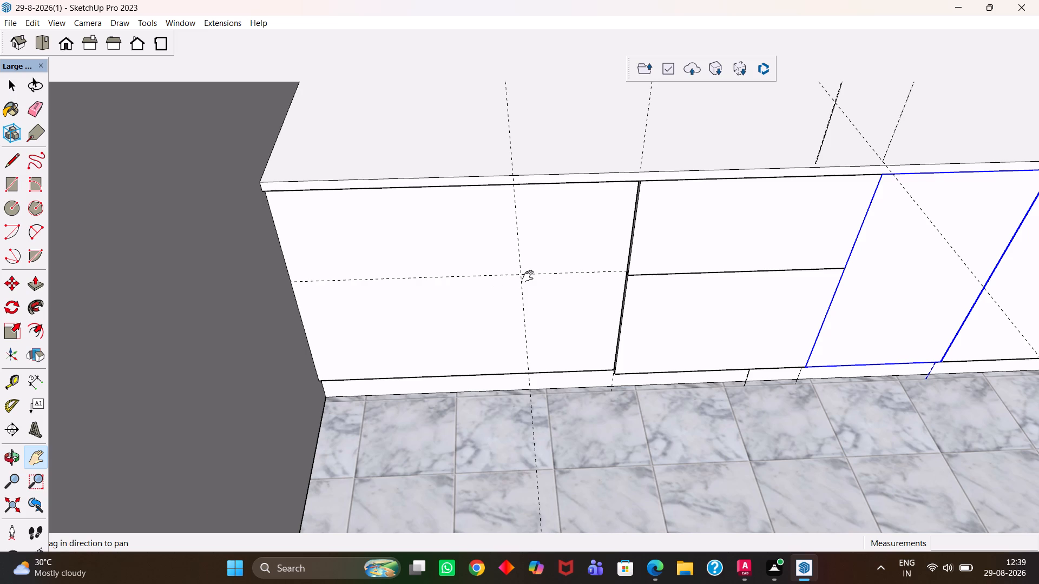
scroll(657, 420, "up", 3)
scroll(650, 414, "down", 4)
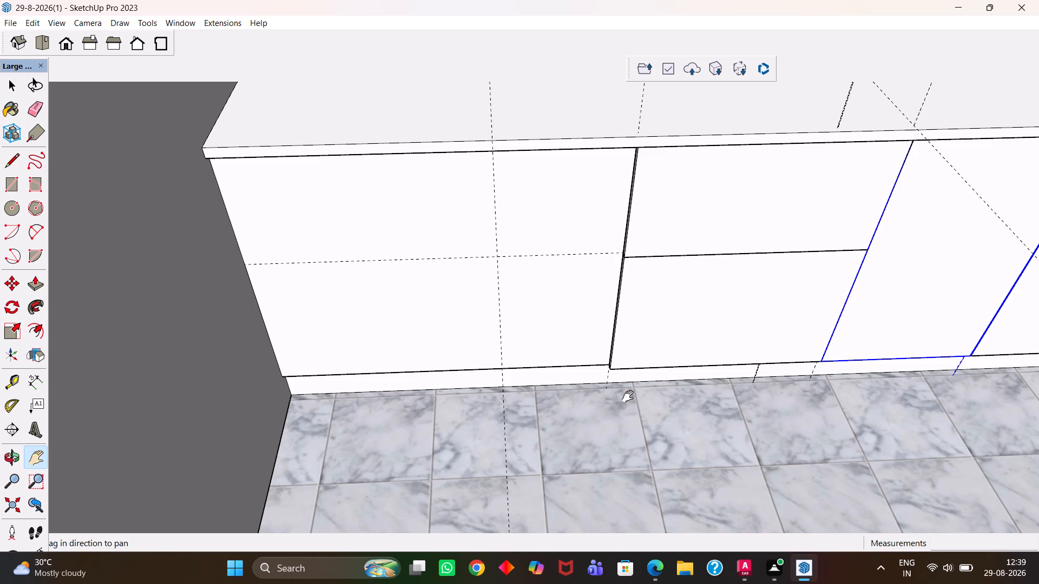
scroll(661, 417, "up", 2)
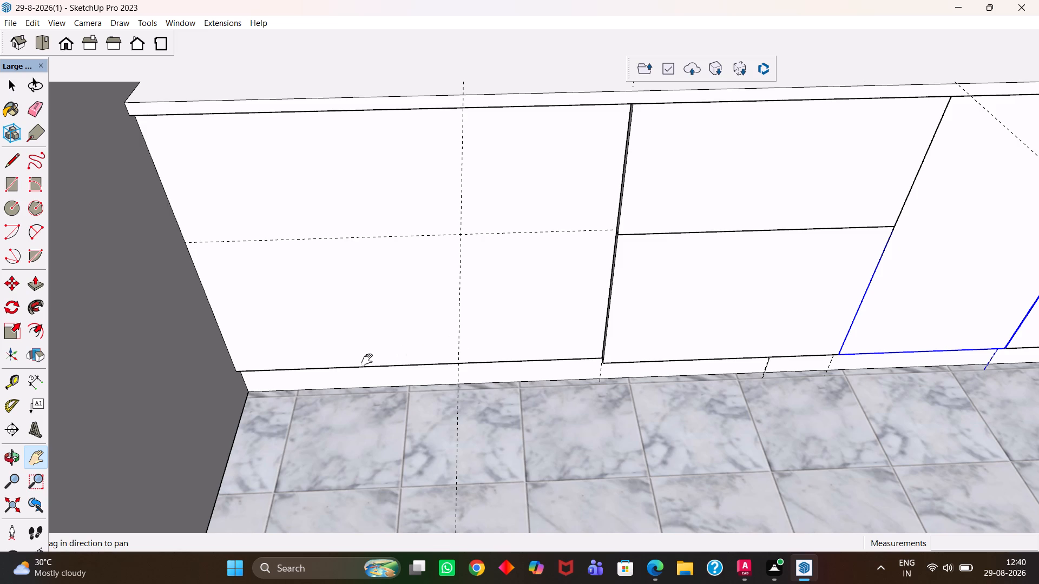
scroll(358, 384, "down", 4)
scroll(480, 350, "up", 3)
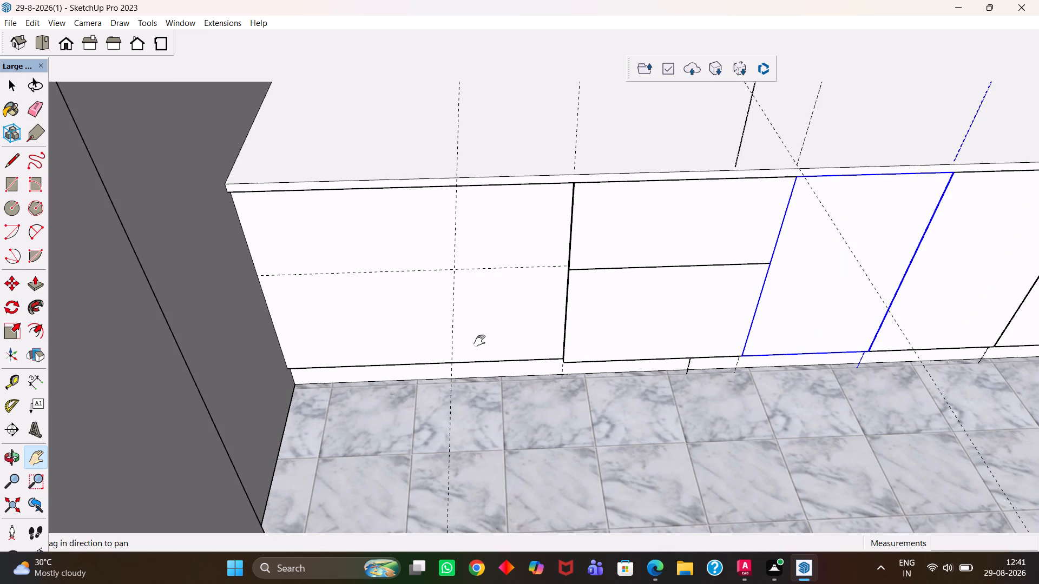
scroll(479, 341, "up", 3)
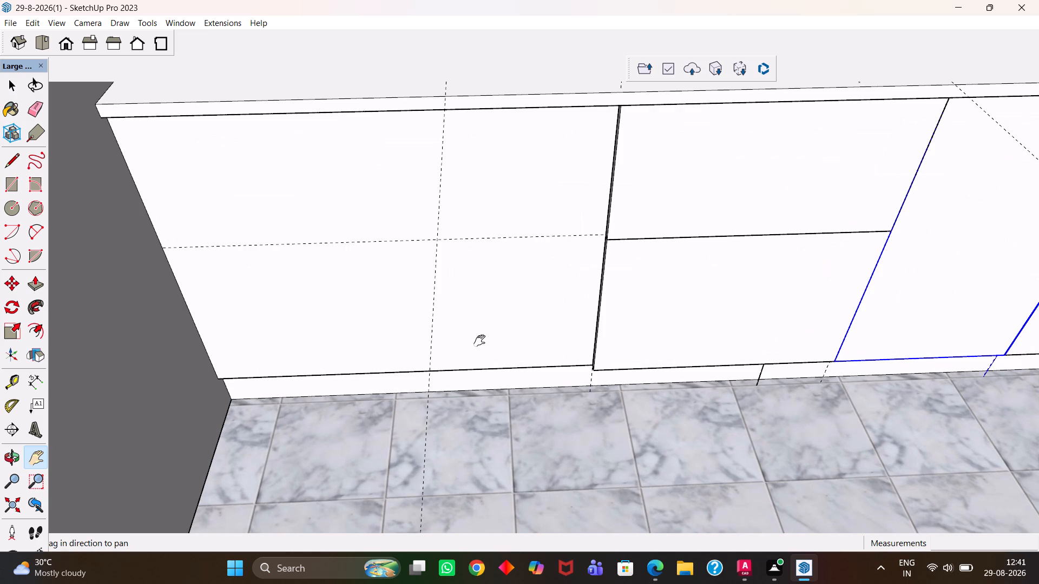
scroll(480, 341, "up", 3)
Copy the lower stacked panel about 3' 1/2" along the run to the bottom outer corner of the empty end bay.
key("h")
scroll(480, 341, "up", 2)
left_click_drag(452, 343, 622, 348)
scroll(624, 347, "down", 5)
middle_click_drag(613, 376, 587, 364)
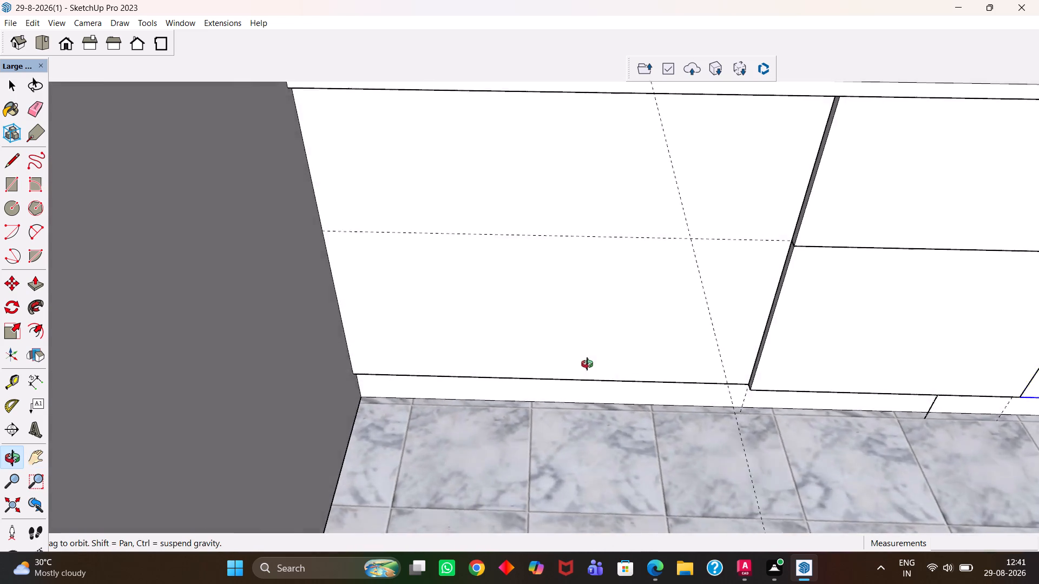
middle_click_drag(587, 364, 589, 366)
scroll(587, 364, "up", 2)
middle_click(595, 370)
scroll(599, 373, "down", 3)
key("h")
left_click_drag(792, 356, 673, 382)
key("space")
left_click(682, 391)
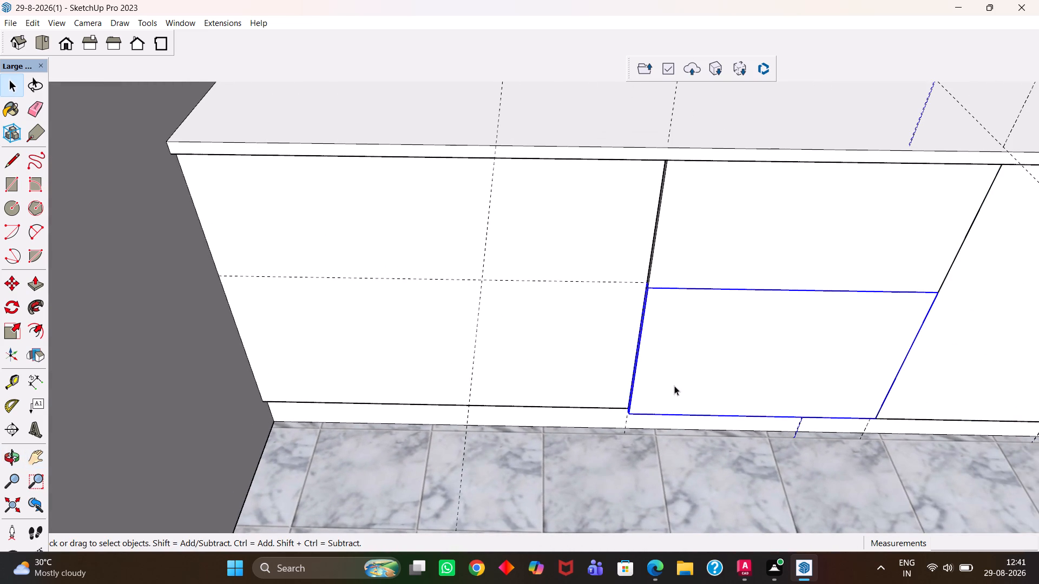
middle_click(709, 395)
scroll(710, 396, "up", 3)
key("m")
left_click(599, 410)
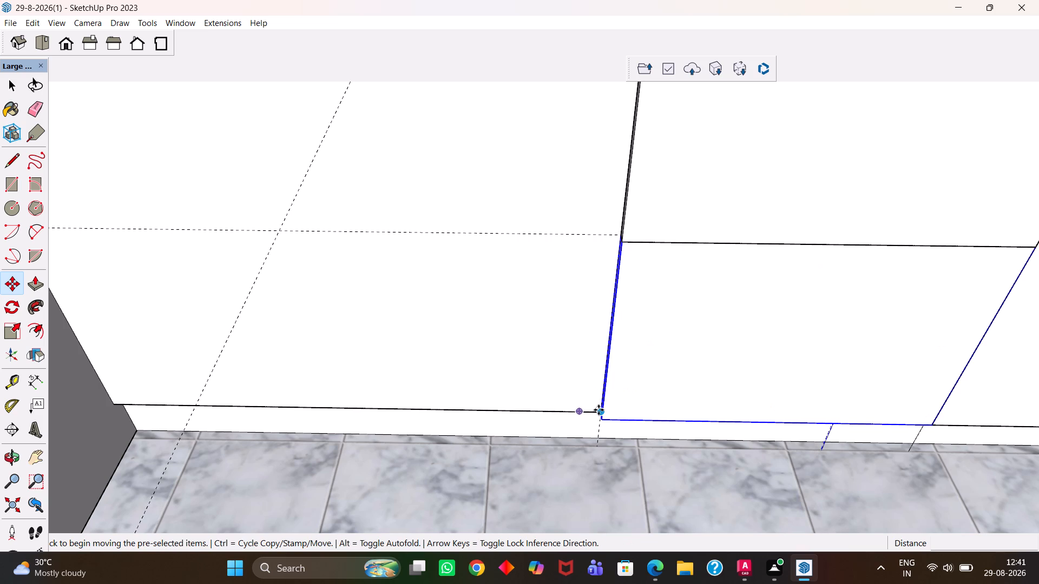
key("h")
left_click_drag(329, 414, 540, 411)
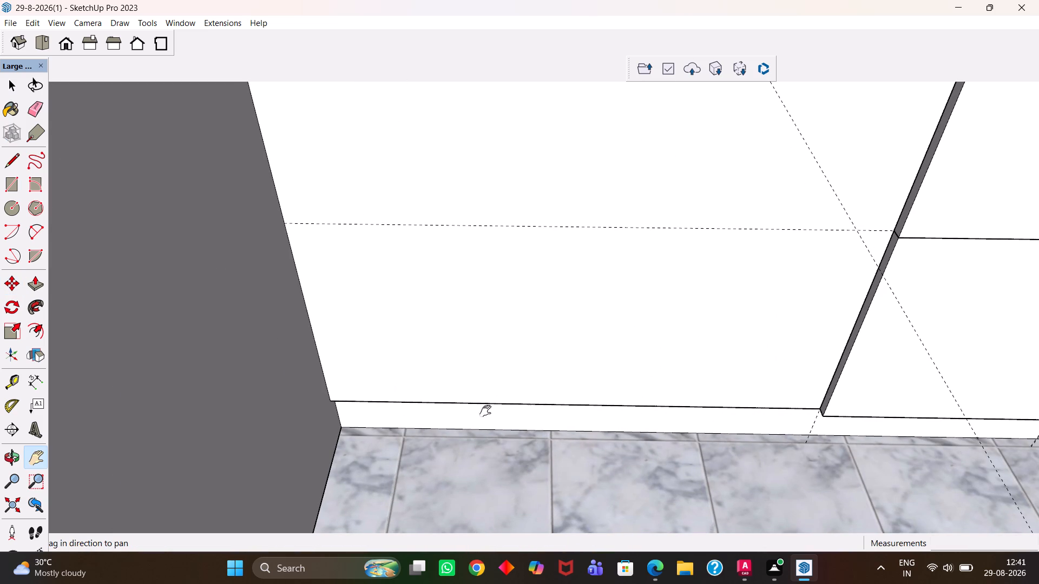
scroll(412, 409, "up", 3)
scroll(312, 407, "up", 4)
key("Escape")
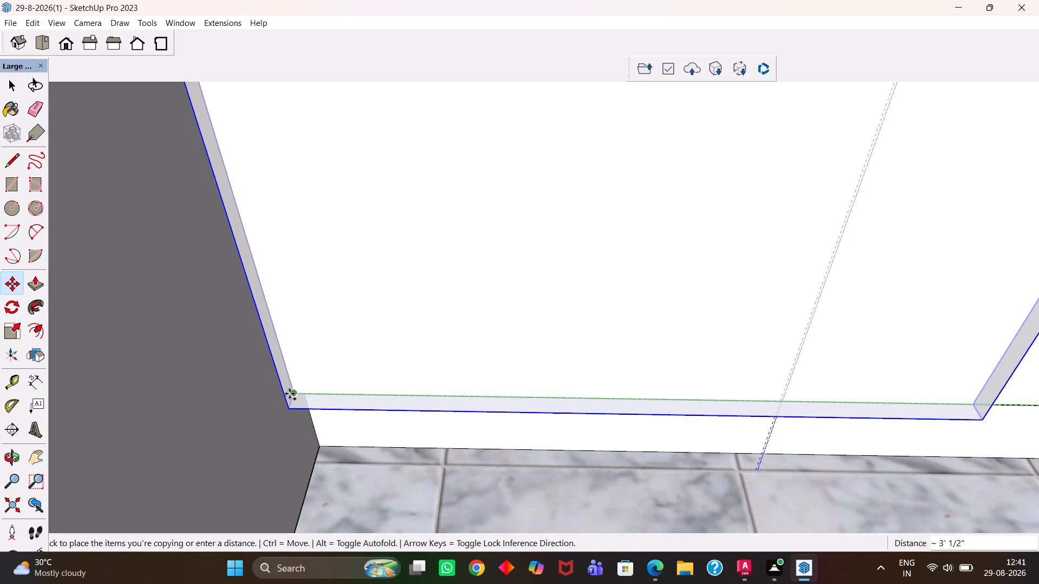
left_click(290, 393)
Examine how the copied half-height panel fits the end bay against the horizontal guide and the neighbouring stacked panels.
scroll(290, 393, "down", 6)
key("h")
key("h")
scroll(330, 400, "down", 6)
left_click_drag(682, 331, 615, 375)
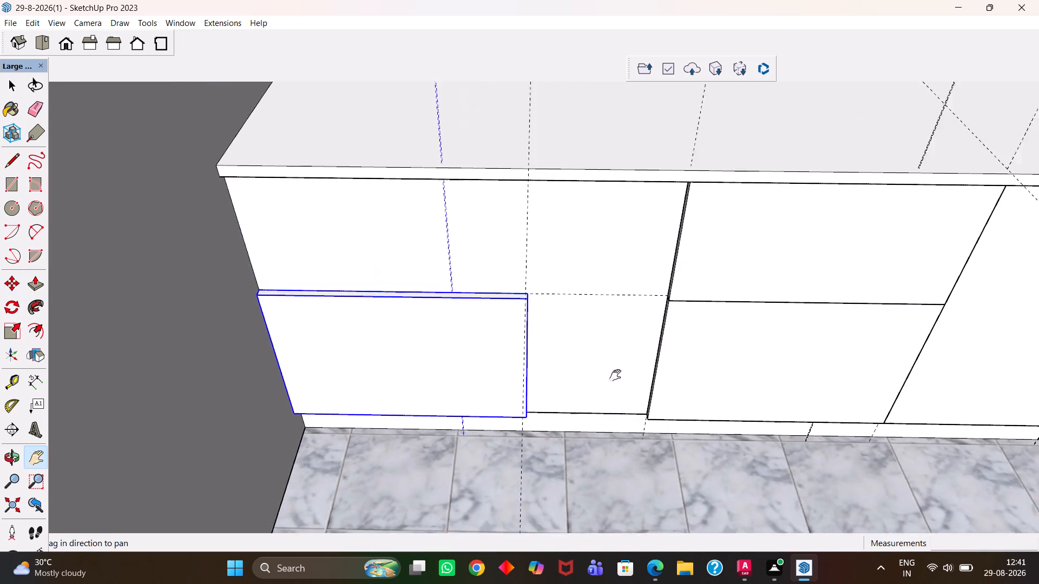
left_click_drag(615, 375, 561, 406)
scroll(419, 383, "up", 2)
middle_click_drag(448, 369, 419, 379)
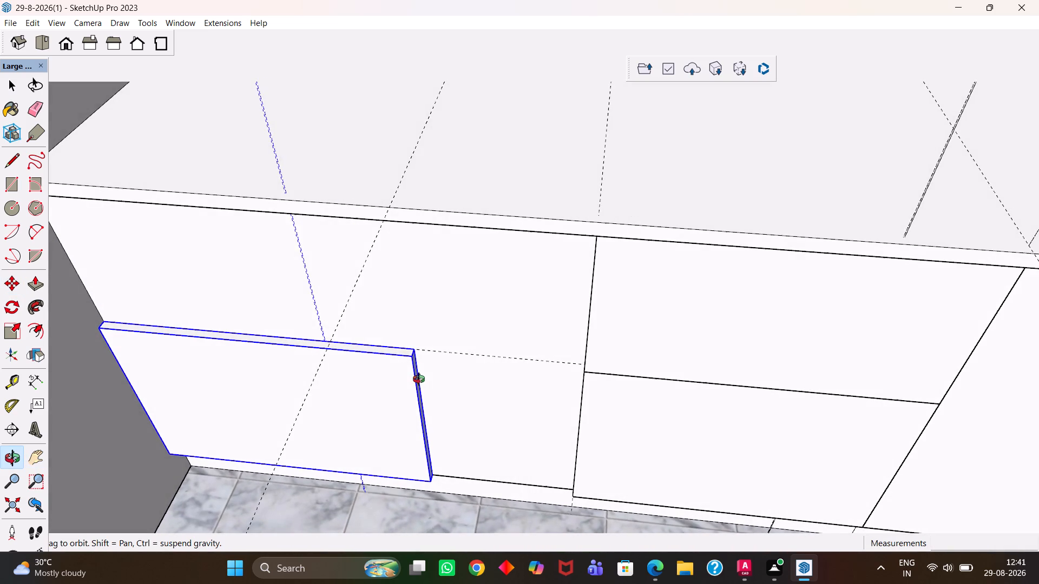
middle_click_drag(419, 379, 417, 382)
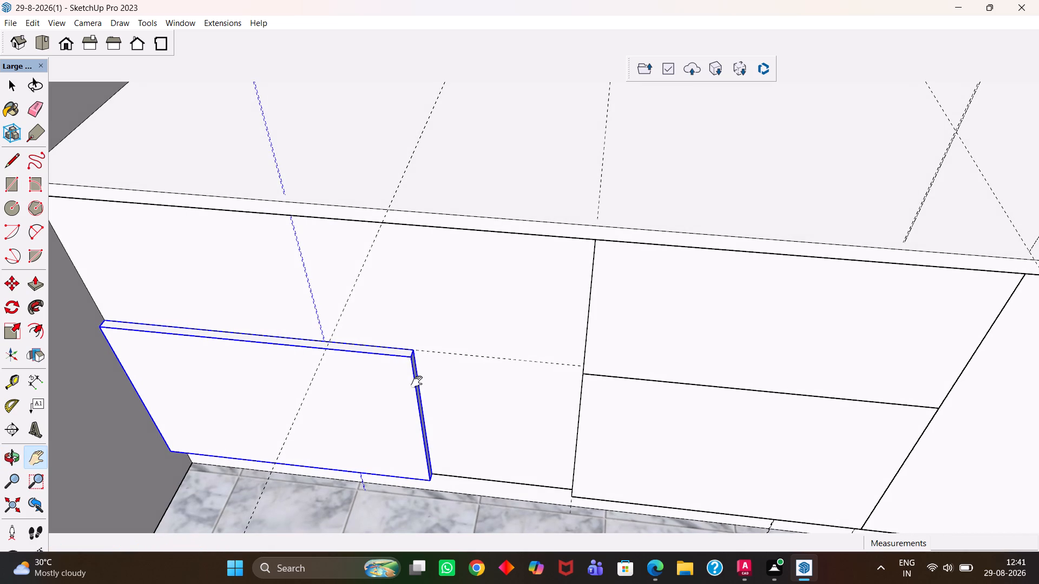
Push/Pull the end bay's half-height panel upward by its top face, 1' up to the countertop's underside.
scroll(408, 362, "up", 2)
left_click_drag(376, 347, 481, 377)
key("space")
double_click(491, 377)
triple_click(494, 380)
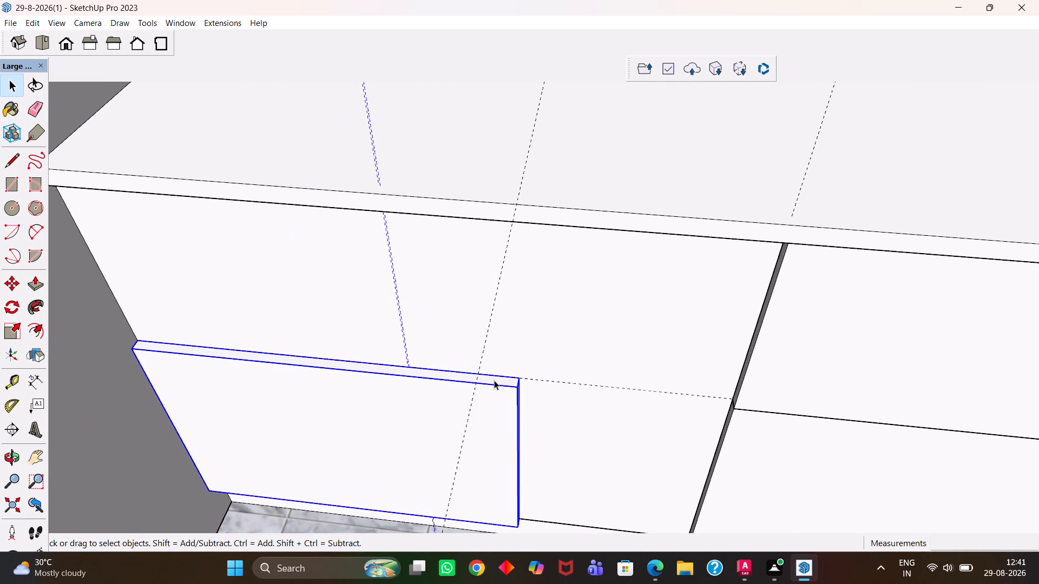
left_click(496, 380)
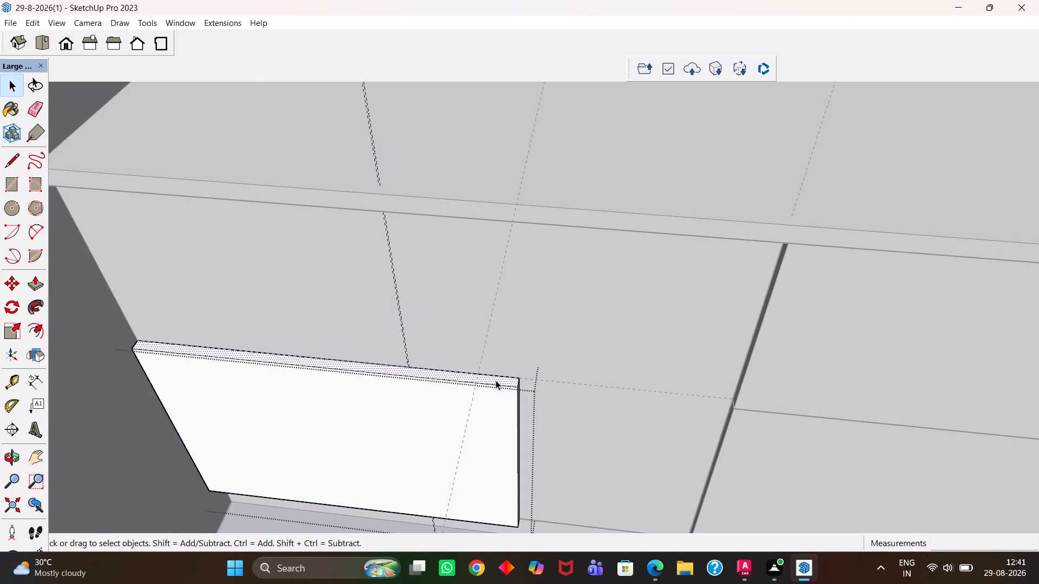
key("p")
left_click(496, 380)
left_click(790, 243)
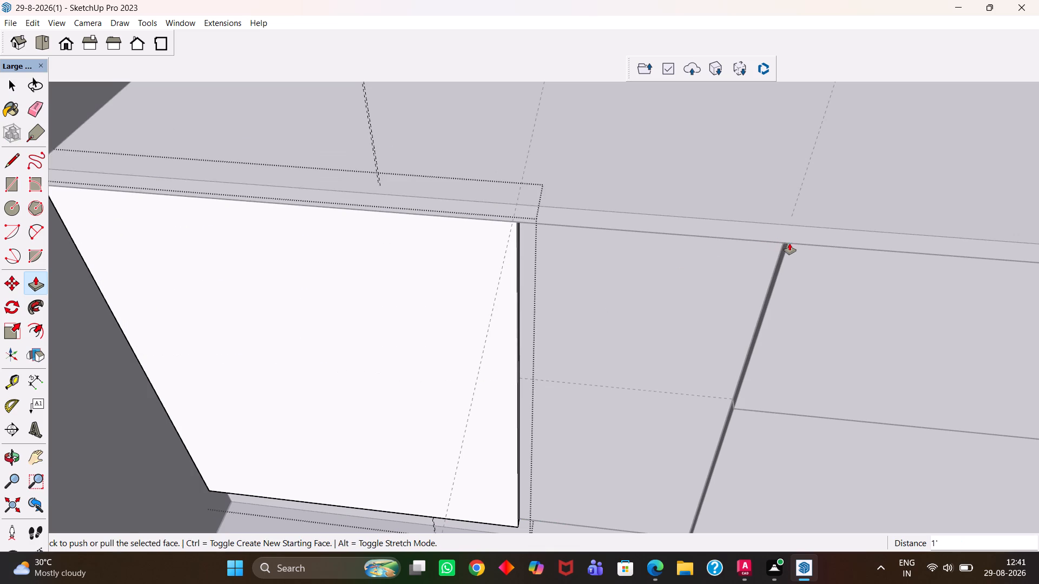
Push/Pull the now full-height end panel's inner side face inward about 6 1/2" to narrow the panel.
middle_click_drag(559, 280, 479, 322)
key("space")
scroll(444, 290, "up", 2)
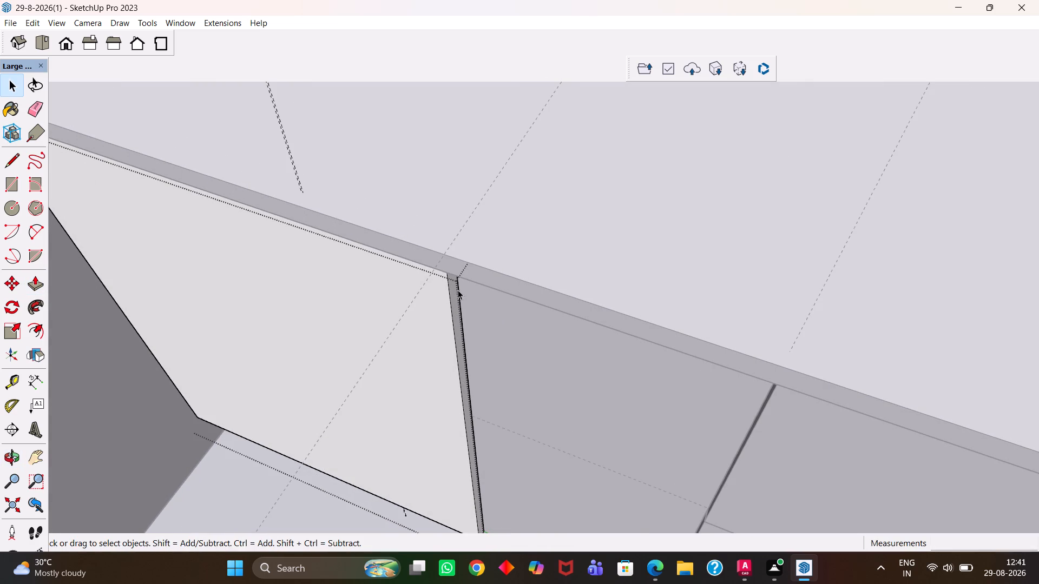
left_click(452, 291)
key("p")
left_click(452, 291)
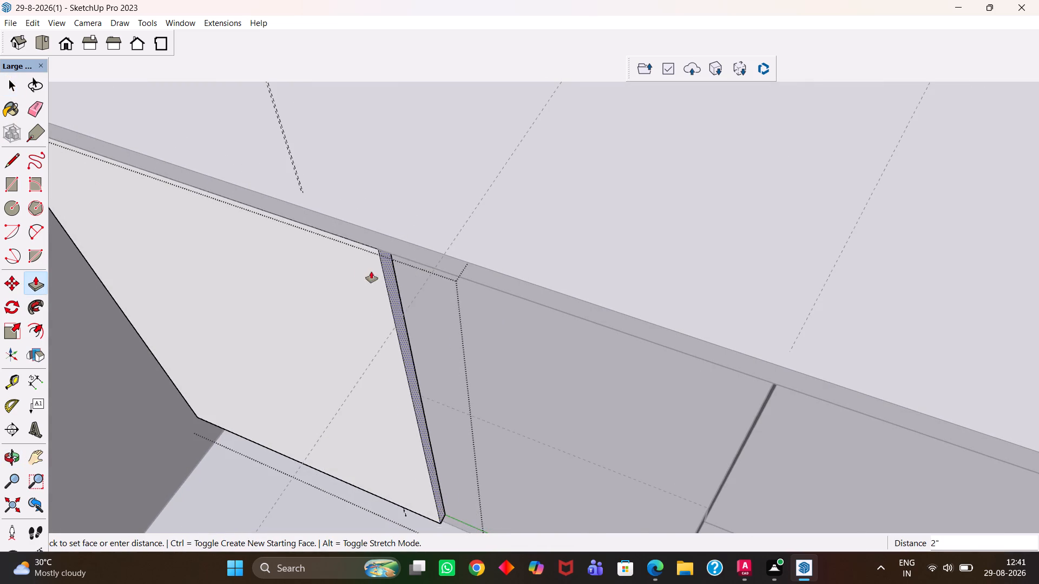
scroll(361, 267, "down", 5)
left_click(336, 233)
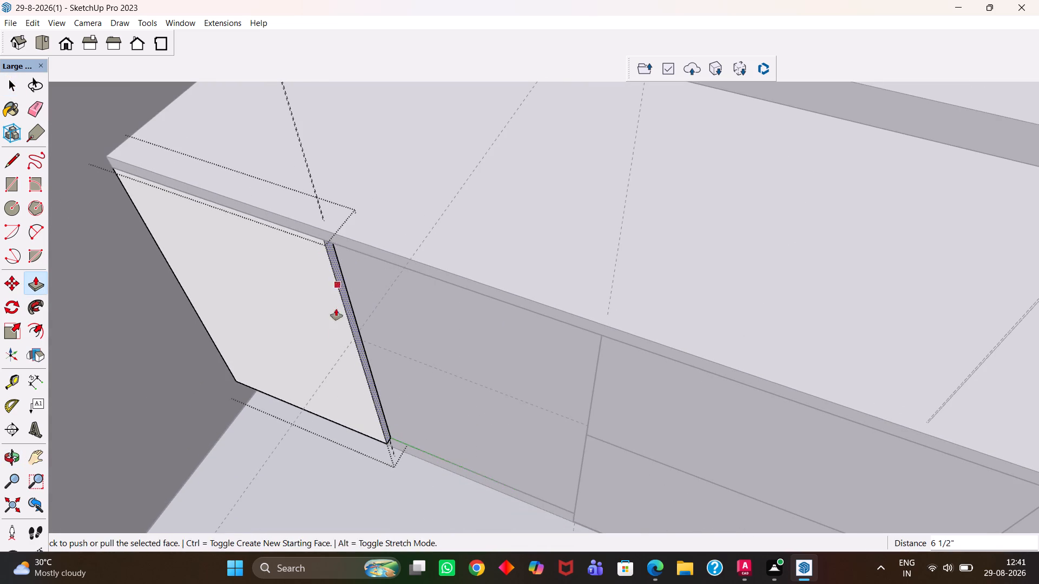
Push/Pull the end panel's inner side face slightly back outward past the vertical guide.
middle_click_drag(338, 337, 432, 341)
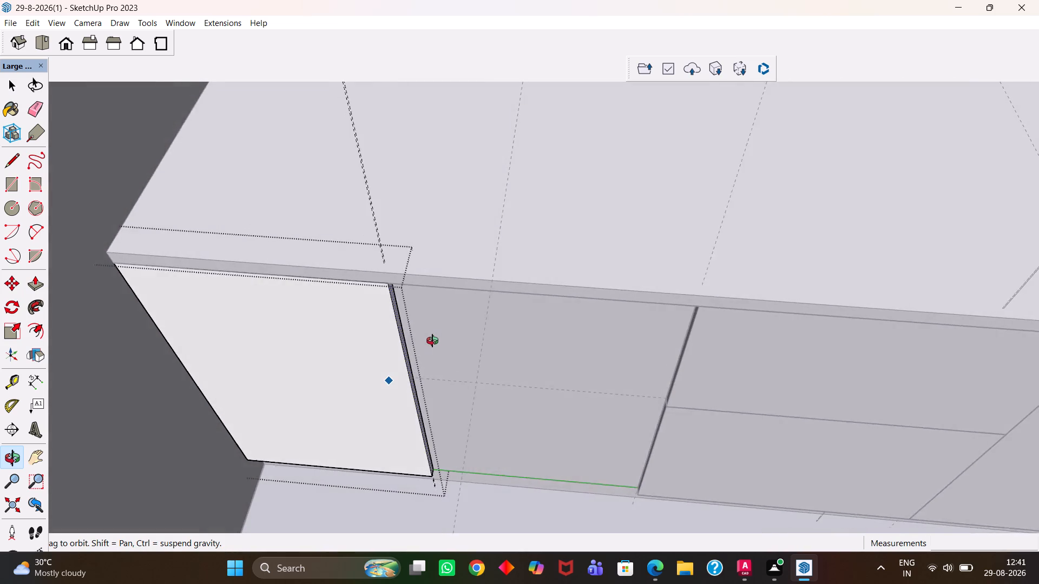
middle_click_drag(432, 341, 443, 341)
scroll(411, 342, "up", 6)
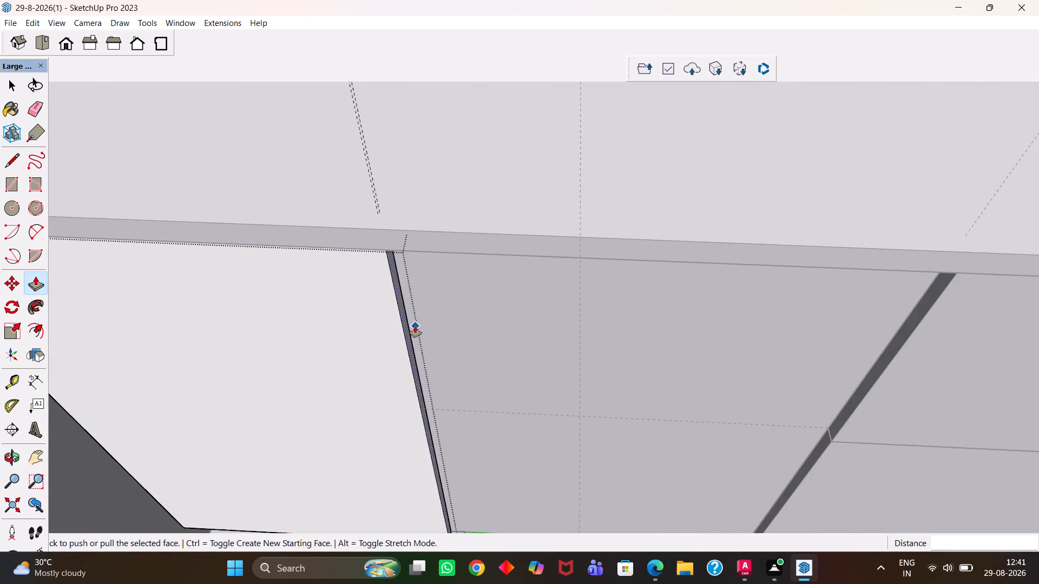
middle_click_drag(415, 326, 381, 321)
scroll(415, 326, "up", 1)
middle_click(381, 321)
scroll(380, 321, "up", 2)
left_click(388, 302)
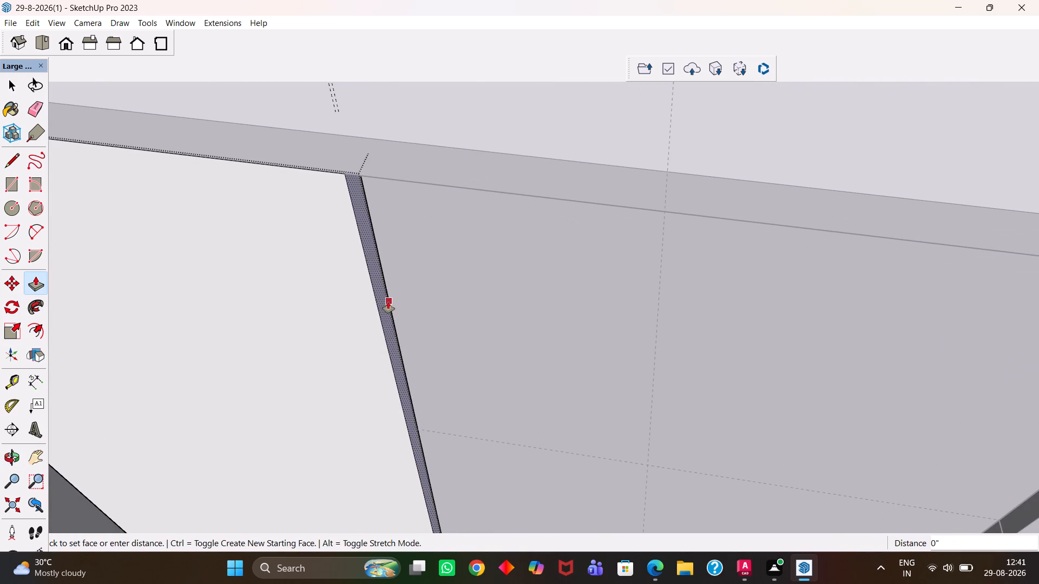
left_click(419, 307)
Examine the end panel's narrowed side and lower edge against the rest of the bay, and leave the panel group.
scroll(422, 307, "down", 11)
key("h")
middle_click_drag(425, 331, 499, 243)
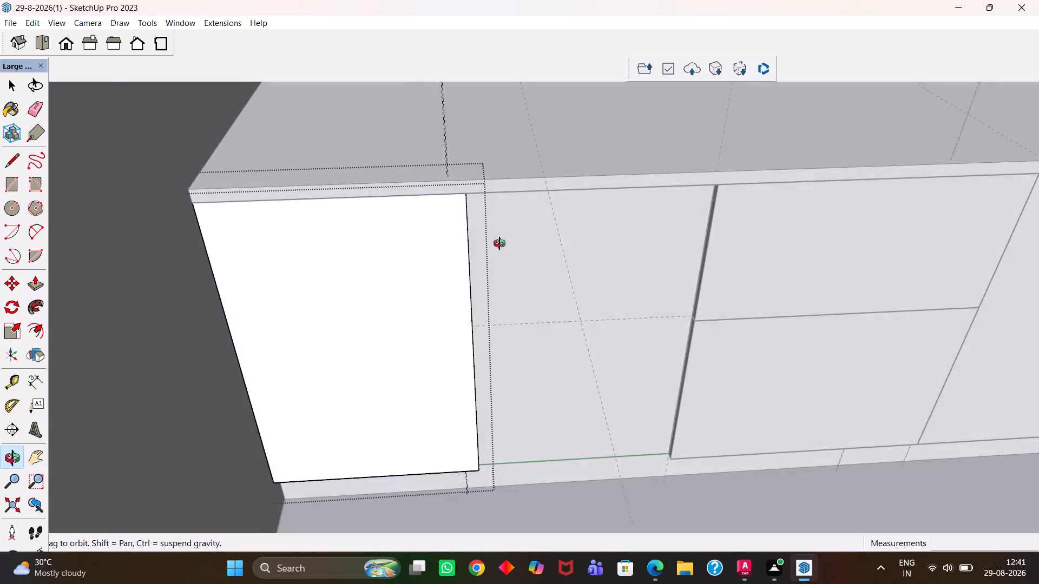
middle_click_drag(499, 243, 494, 255)
left_click_drag(541, 339, 521, 289)
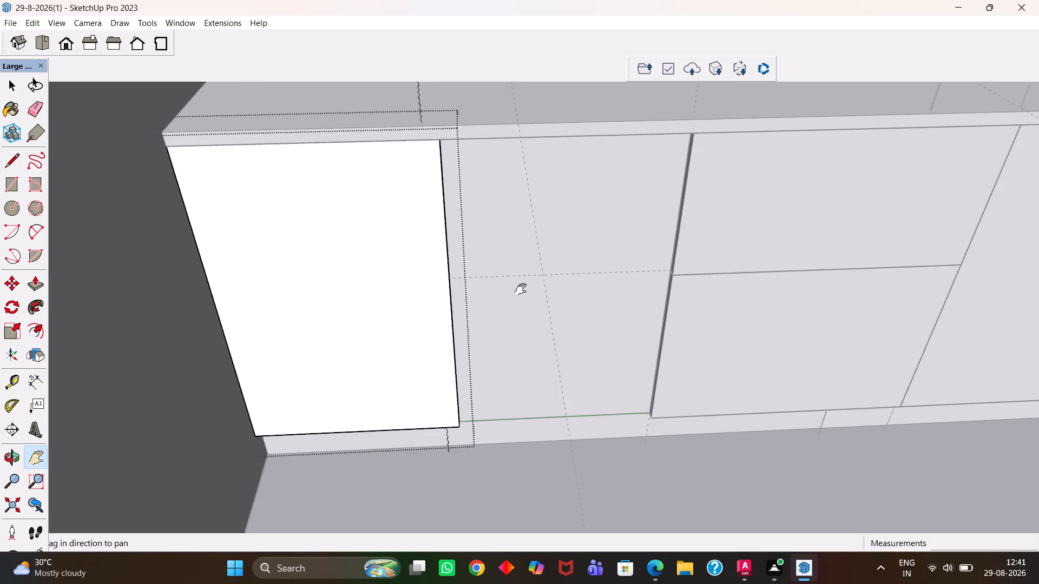
left_click_drag(521, 289, 507, 248)
middle_click_drag(501, 267, 486, 294)
scroll(481, 304, "up", 1)
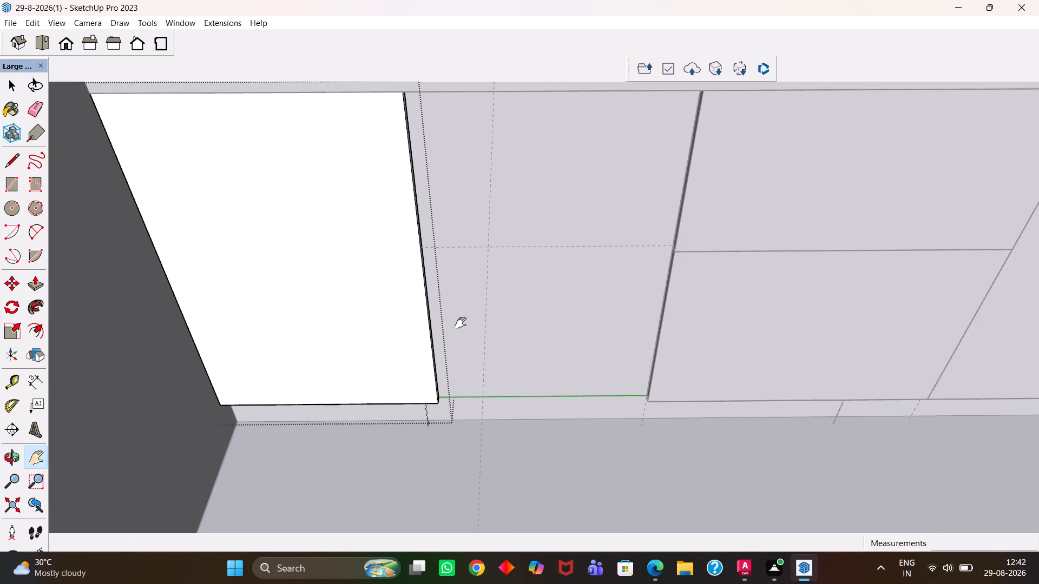
left_click_drag(464, 301, 476, 268)
middle_click_drag(468, 323, 468, 337)
key("space")
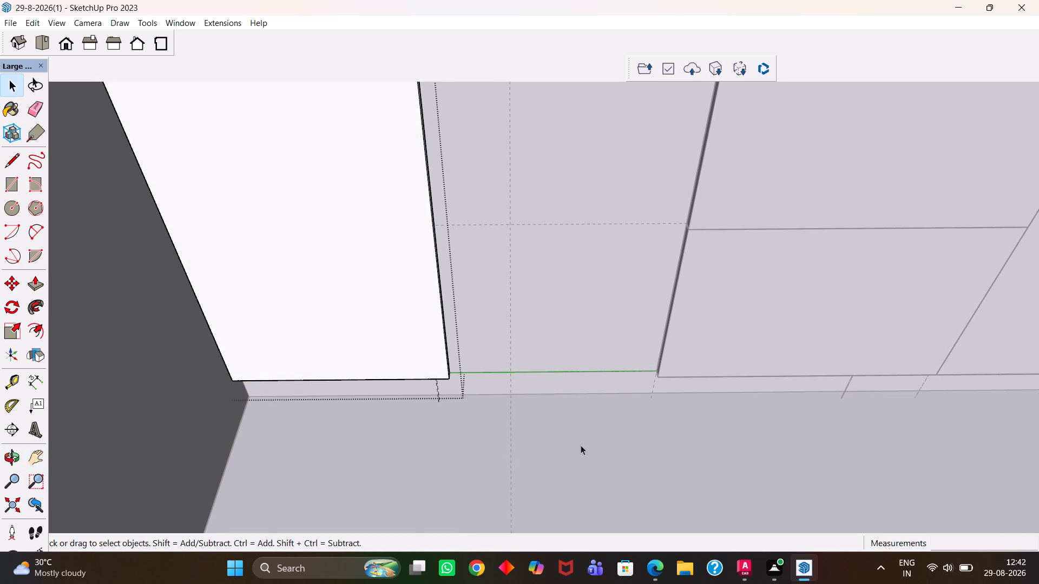
left_click(581, 445)
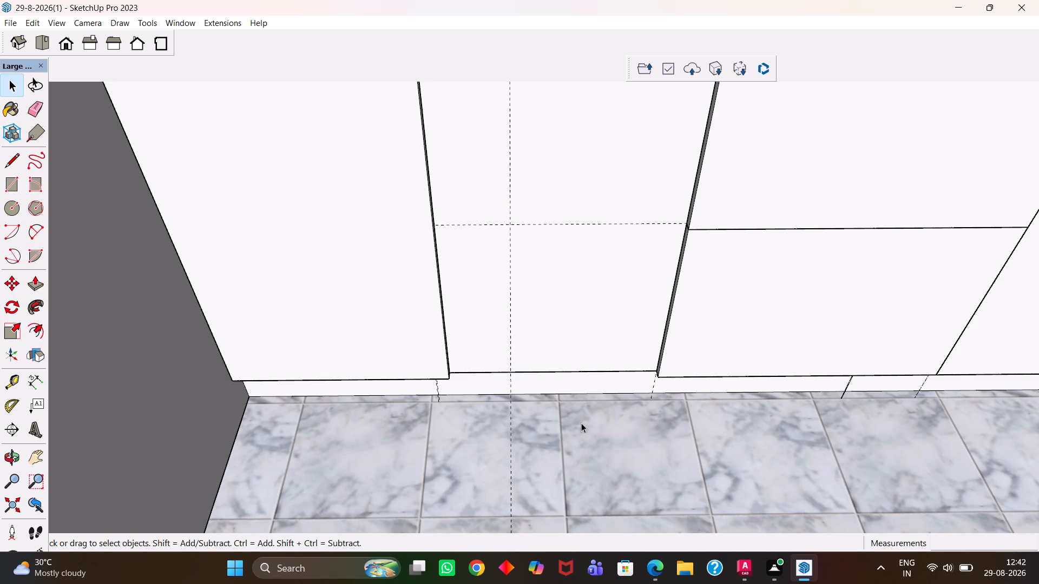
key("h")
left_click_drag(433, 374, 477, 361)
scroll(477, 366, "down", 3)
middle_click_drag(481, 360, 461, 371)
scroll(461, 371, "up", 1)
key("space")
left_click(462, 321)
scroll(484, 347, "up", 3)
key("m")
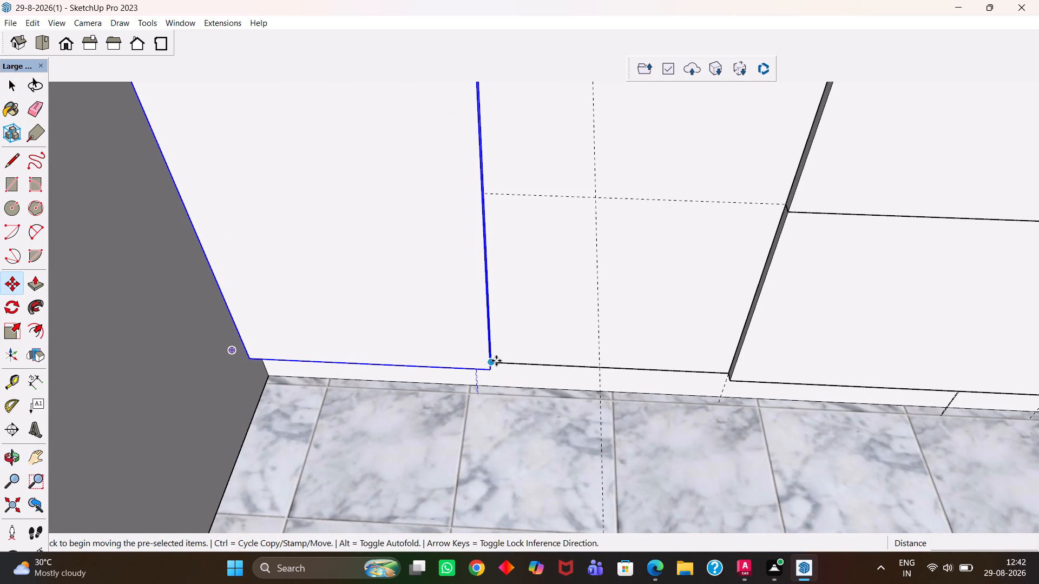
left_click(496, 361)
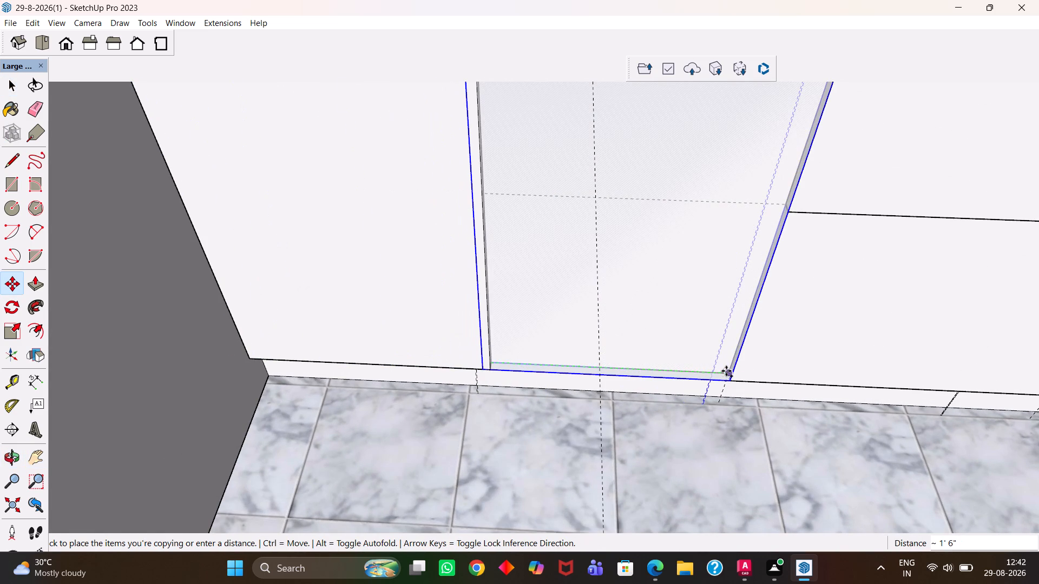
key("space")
Push/Pull the end panel's inner side face inward until it lines up with the vertical guide, and leave the panel group.
middle_click_drag(507, 369, 430, 377)
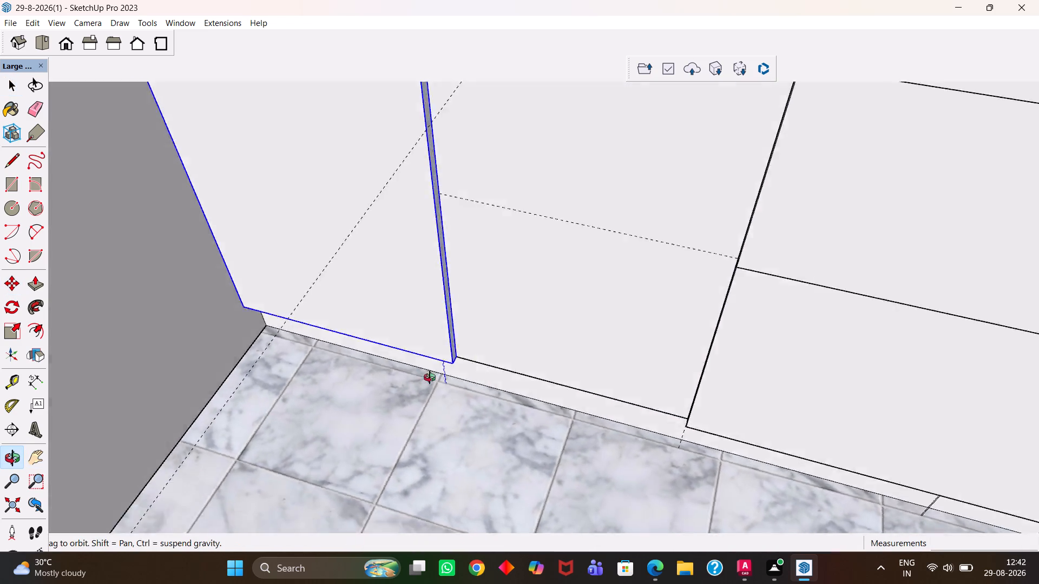
middle_click_drag(430, 377, 427, 373)
scroll(430, 355, "up", 4)
key("space")
double_click(452, 344)
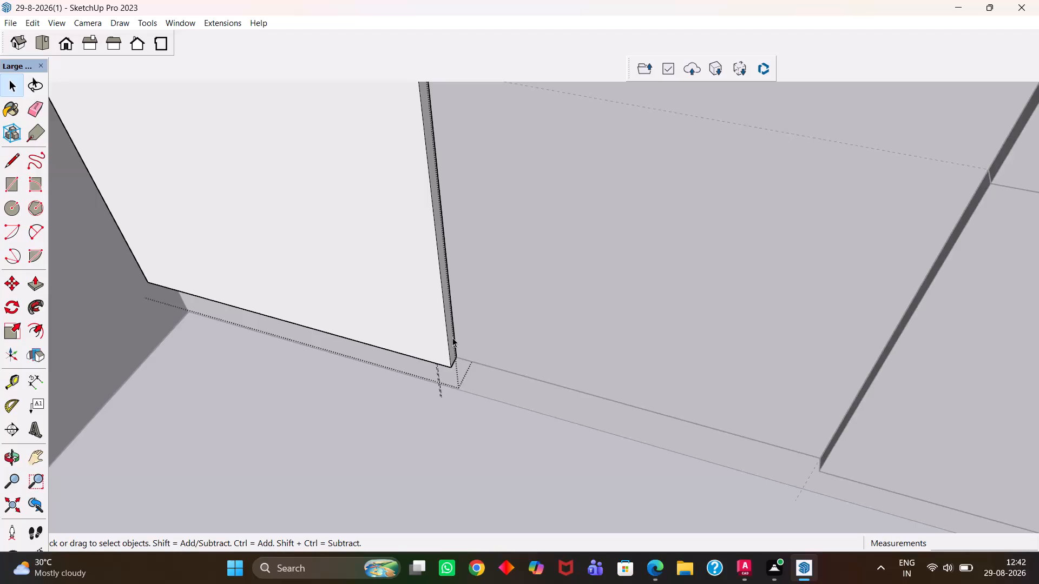
left_click(452, 337)
left_click(451, 336)
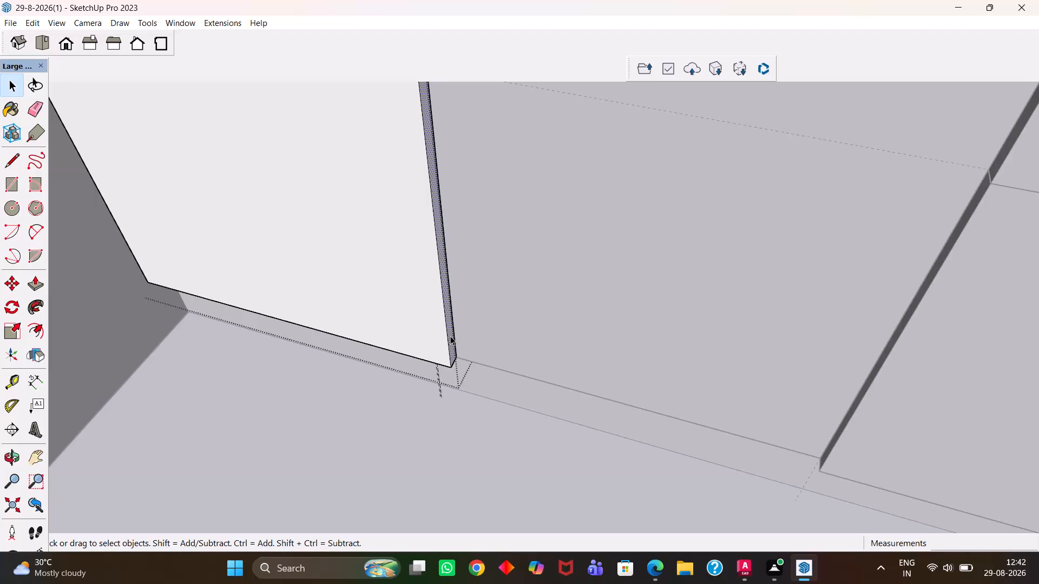
key("p")
left_click(450, 336)
left_click(436, 378)
key("space")
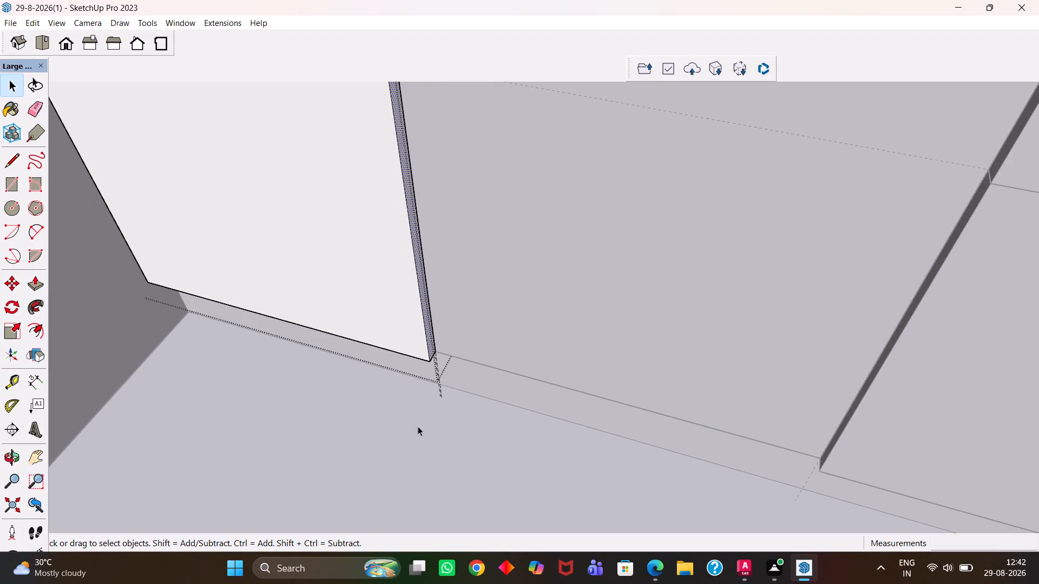
left_click(418, 434)
Copy the end panel 1' 7" along the run so the copy meets the edge of the neighbouring stacked panels.
left_click(417, 342)
middle_click_drag(420, 343, 434, 347)
scroll(434, 347, "up", 2)
key("m")
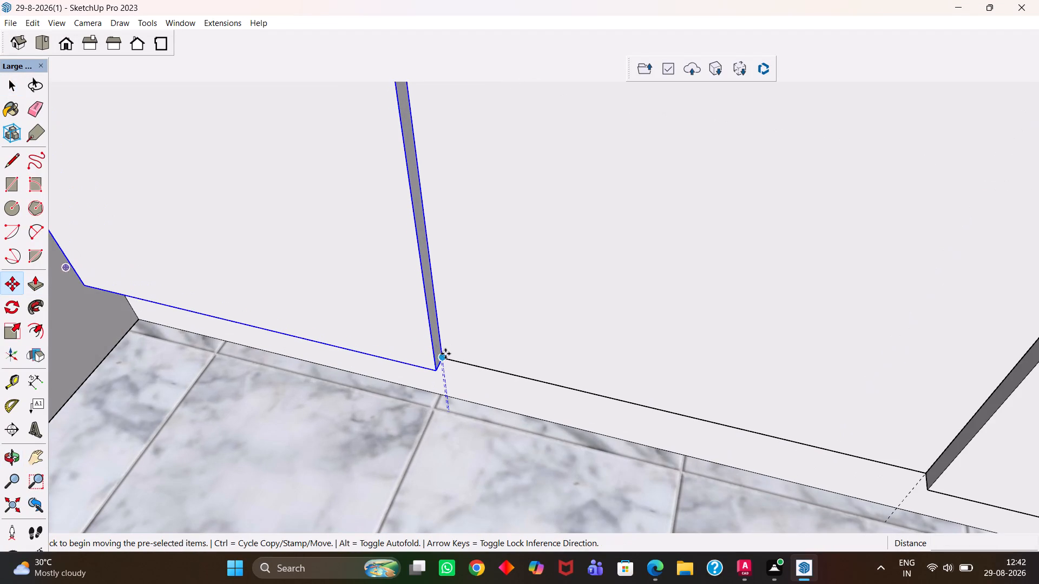
left_click(445, 354)
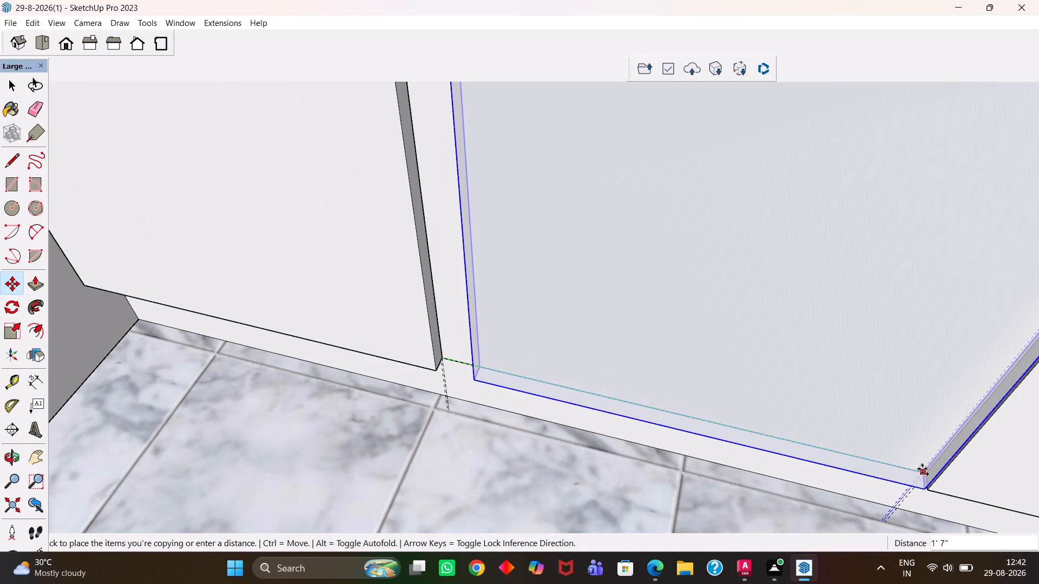
left_click(922, 469)
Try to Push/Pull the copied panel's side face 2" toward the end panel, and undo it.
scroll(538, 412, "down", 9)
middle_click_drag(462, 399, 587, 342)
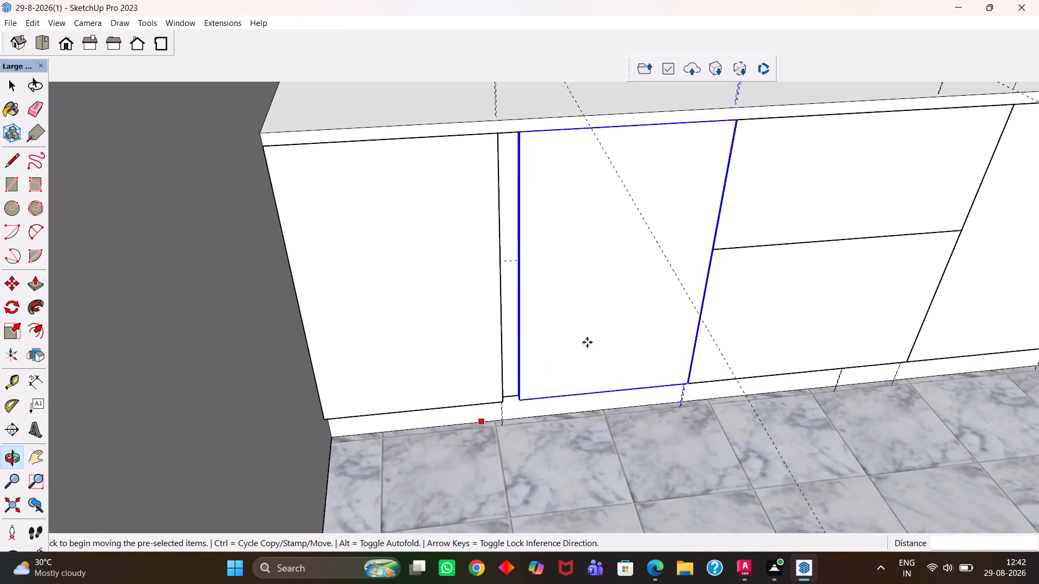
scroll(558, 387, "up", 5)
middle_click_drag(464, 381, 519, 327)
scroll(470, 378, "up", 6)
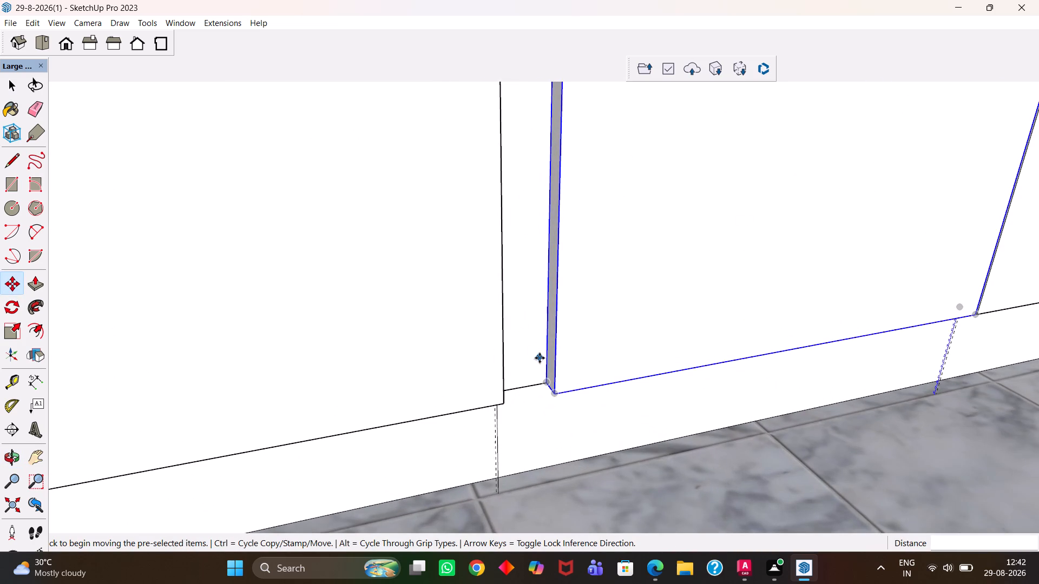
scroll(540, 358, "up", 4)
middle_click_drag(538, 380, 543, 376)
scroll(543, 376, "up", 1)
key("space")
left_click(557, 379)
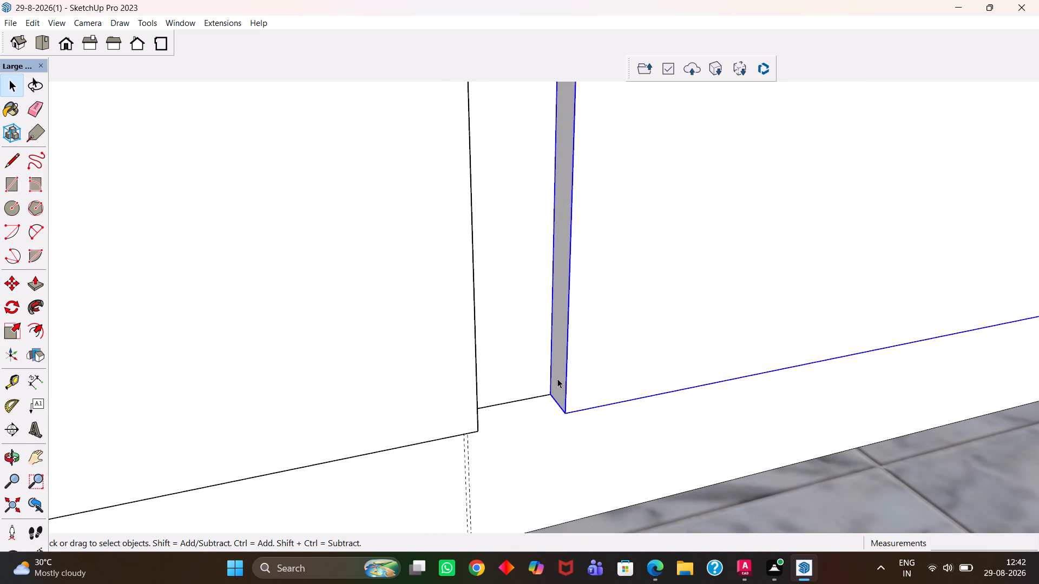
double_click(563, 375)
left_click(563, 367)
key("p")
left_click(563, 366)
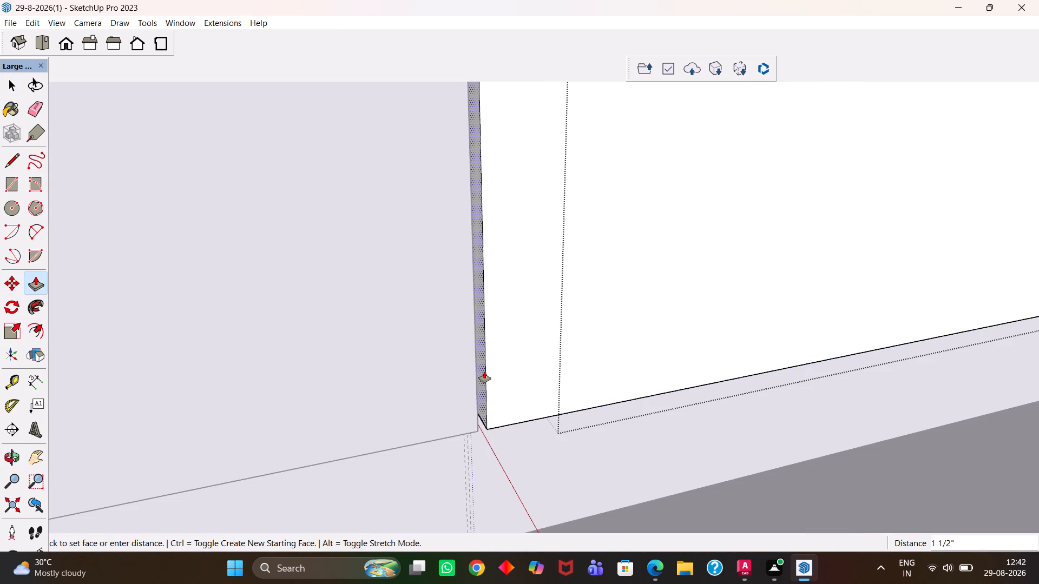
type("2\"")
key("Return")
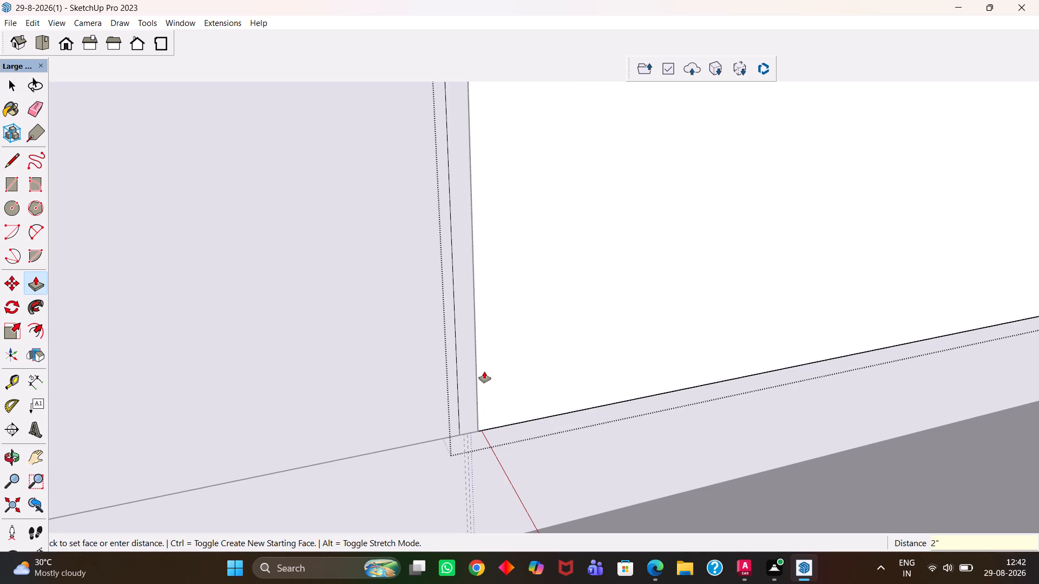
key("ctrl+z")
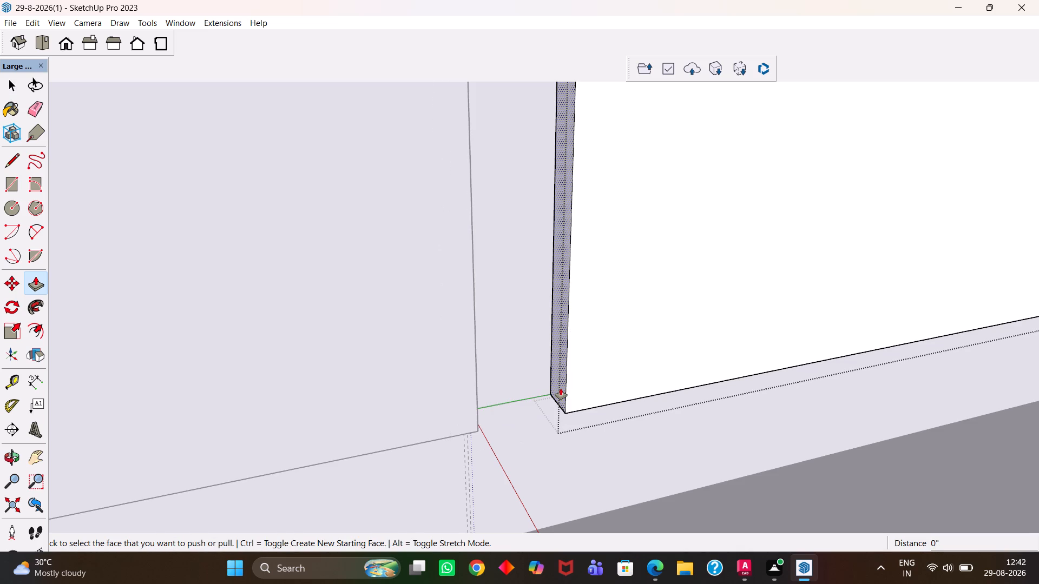
Push/Pull the copied panel's side face toward the end panel by 1" and a further 0.6", closing the gap.
left_click(561, 388)
key("1")
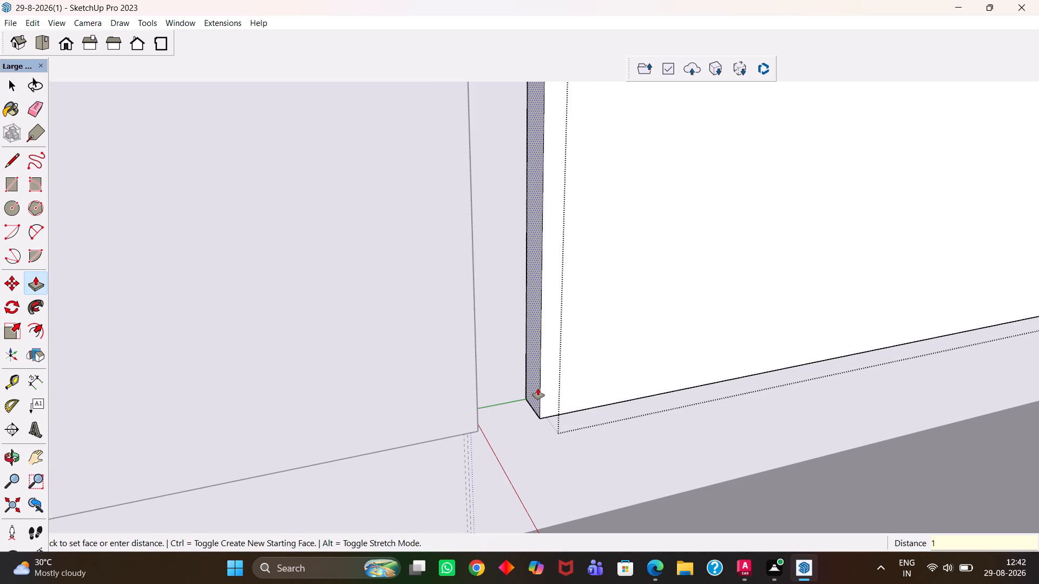
key("shift+quotedbl")
key("Return")
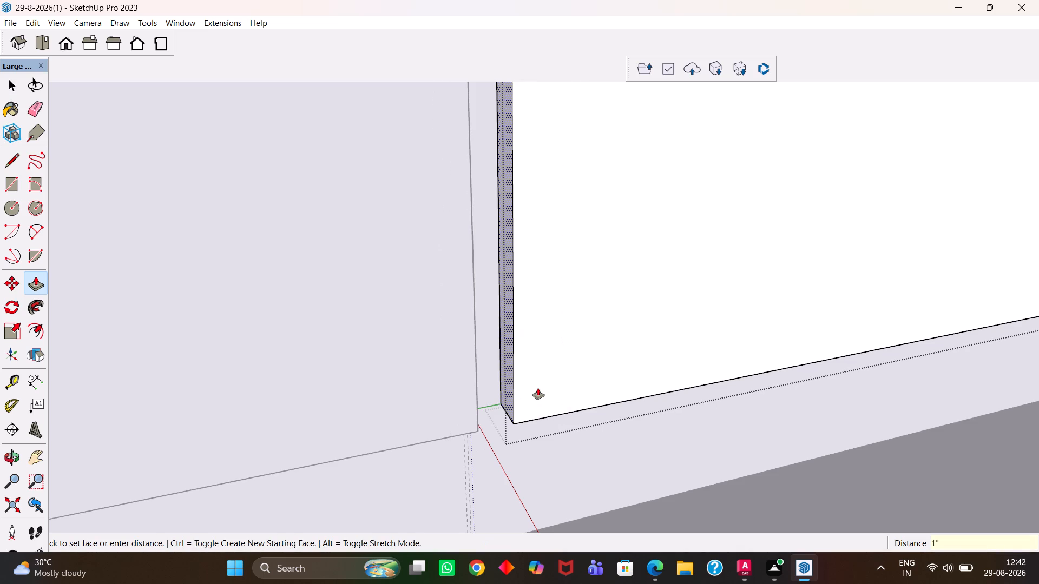
left_click(510, 392)
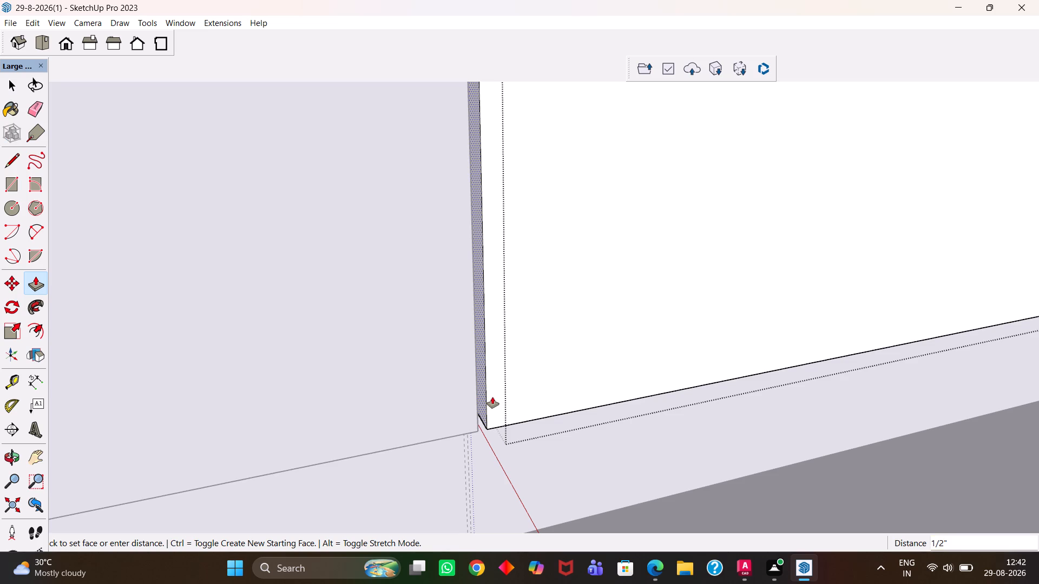
type("0.6")
key("shift+quotedbl")
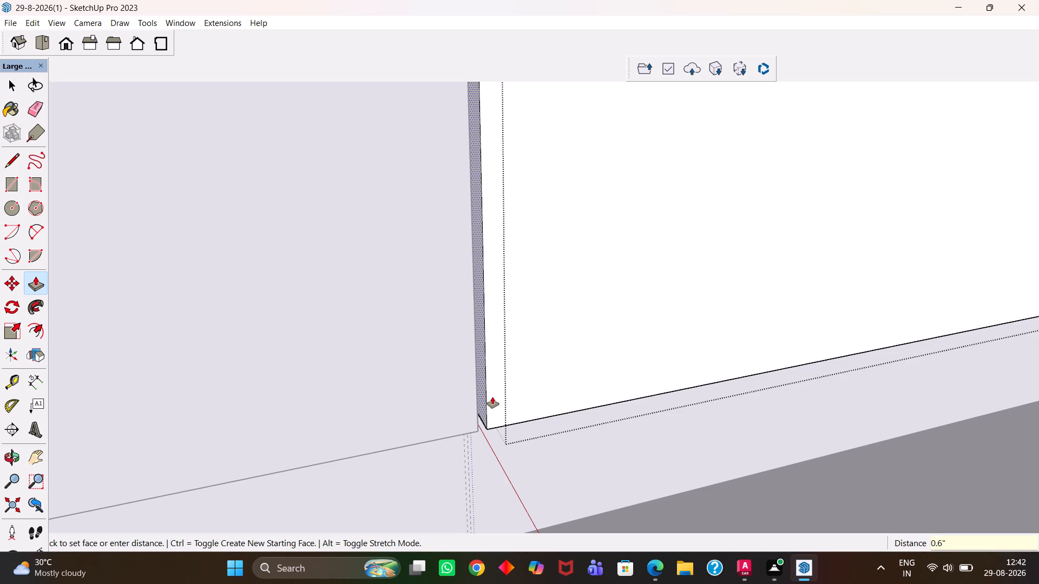
key("Return")
key("h")
scroll(419, 416, "down", 8)
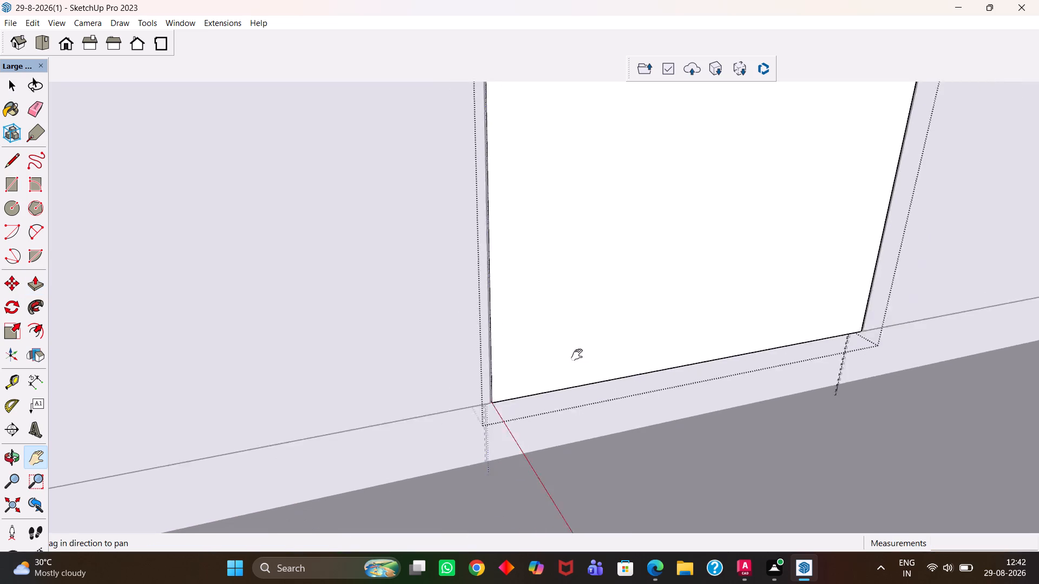
scroll(577, 355, "down", 7)
middle_click_drag(579, 326, 515, 382)
key("space")
left_click(666, 452)
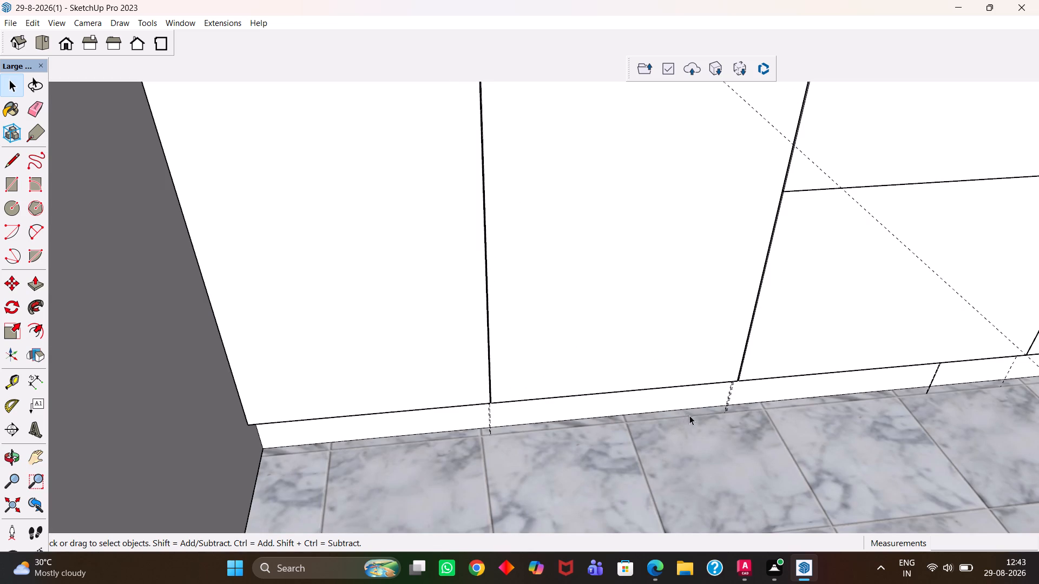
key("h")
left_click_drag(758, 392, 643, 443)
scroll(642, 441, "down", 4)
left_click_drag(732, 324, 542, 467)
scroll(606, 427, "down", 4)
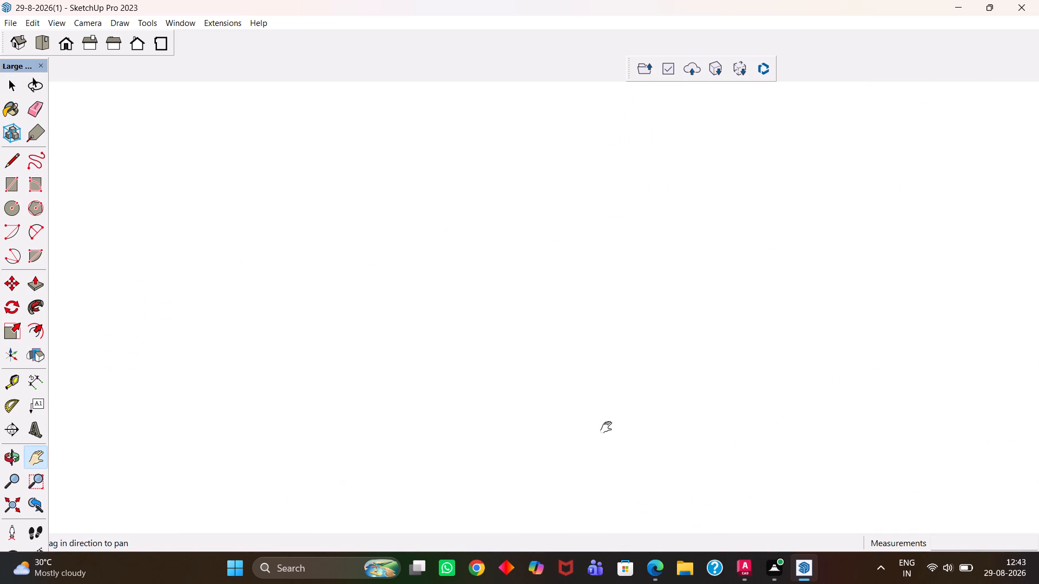
Bring the room with the base cabinet run back into view from the blank close-up.
scroll(634, 383, "up", 10)
key("h")
scroll(629, 383, "down", 20)
scroll(612, 378, "down", 19)
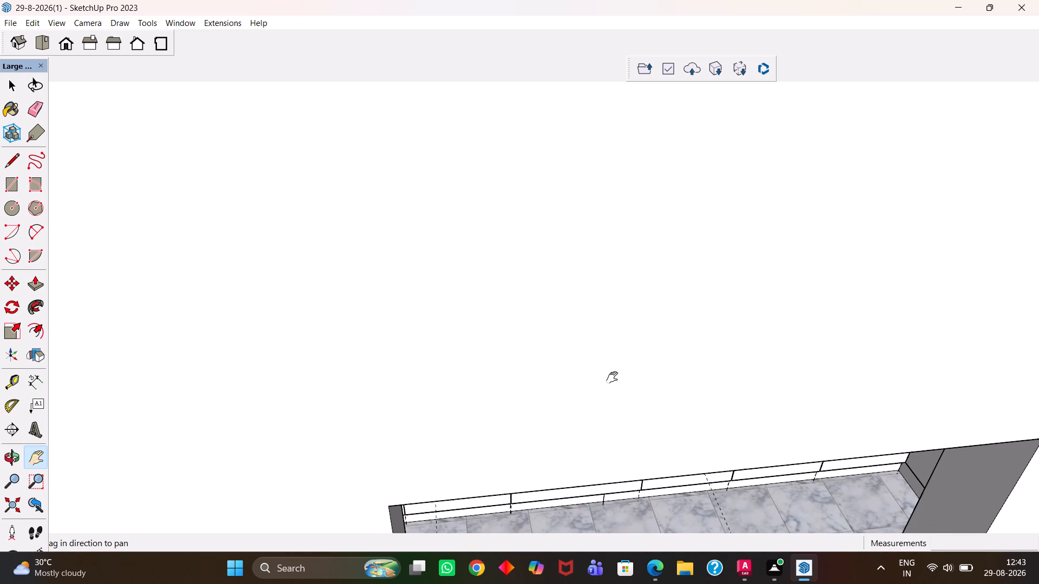
scroll(612, 377, "down", 6)
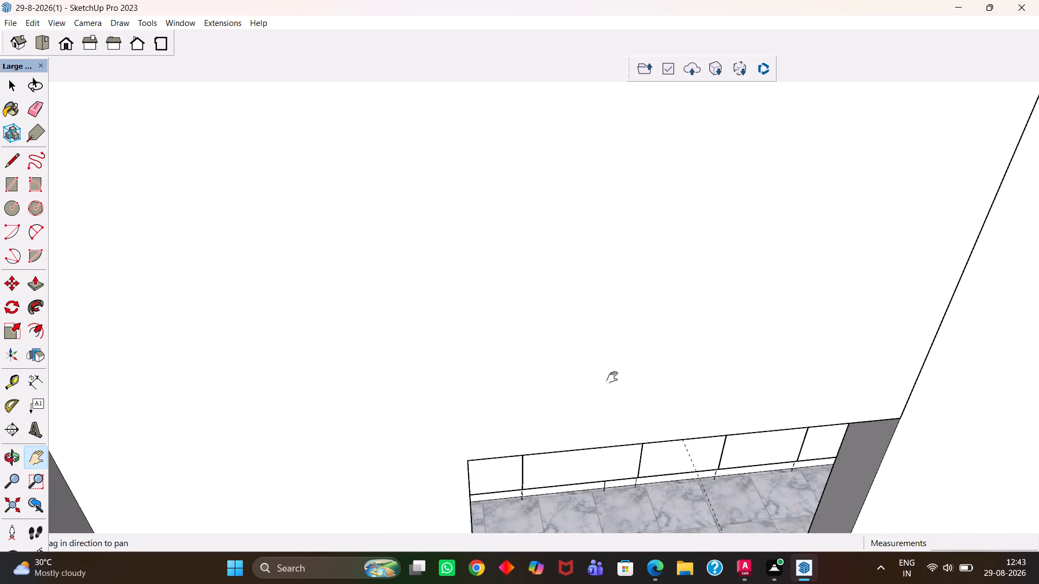
scroll(612, 377, "down", 3)
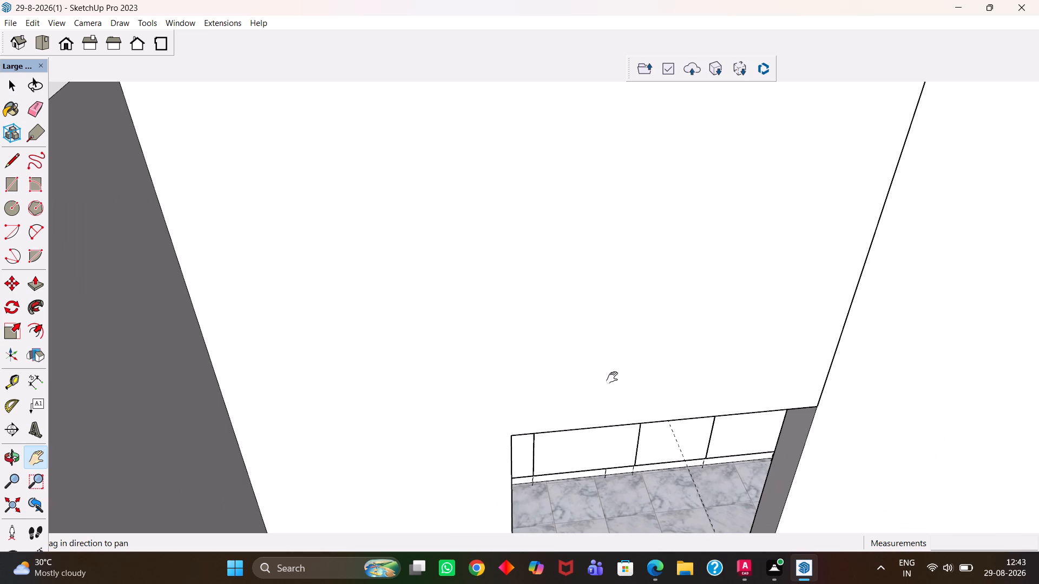
scroll(612, 377, "down", 4)
Examine the window wall and the shutter panels along the base cabinet run from above, at different angles.
middle_click_drag(641, 421, 575, 475)
left_click_drag(656, 324, 593, 488)
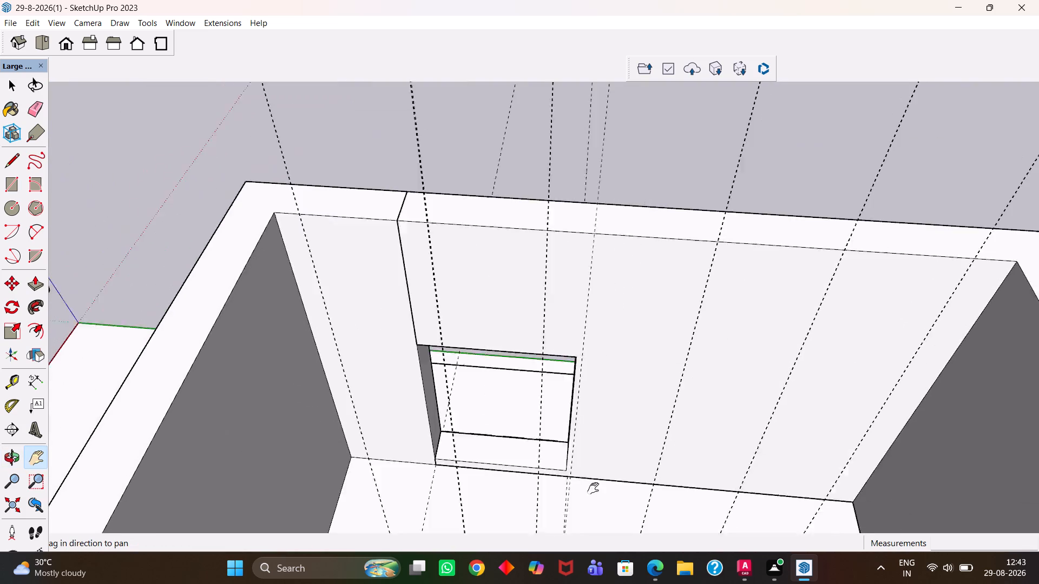
left_click_drag(593, 488, 584, 521)
middle_click_drag(535, 452, 646, 456)
scroll(602, 456, "up", 1)
left_click_drag(758, 440, 664, 388)
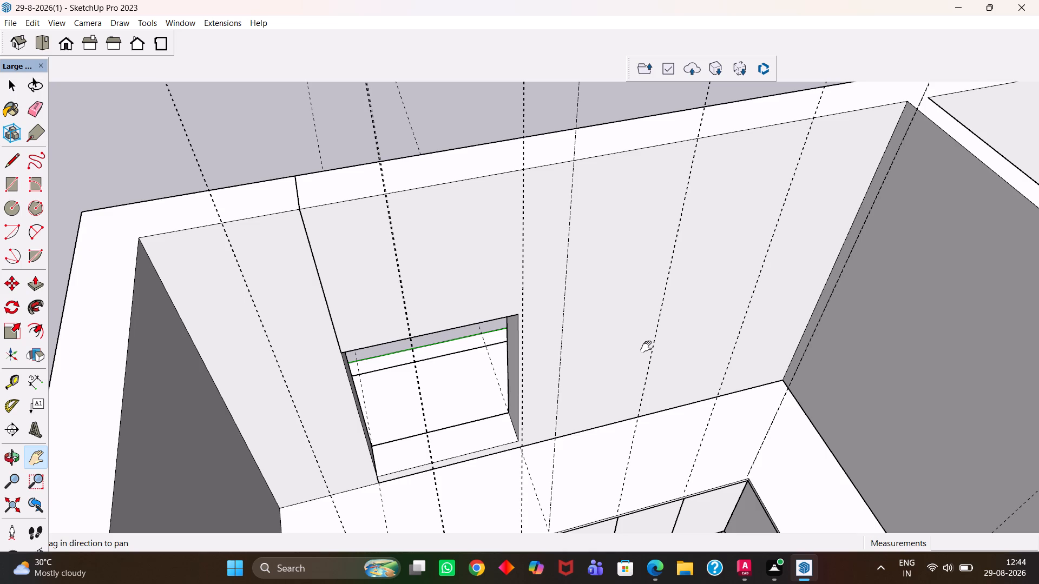
key("h")
scroll(627, 357, "down", 14)
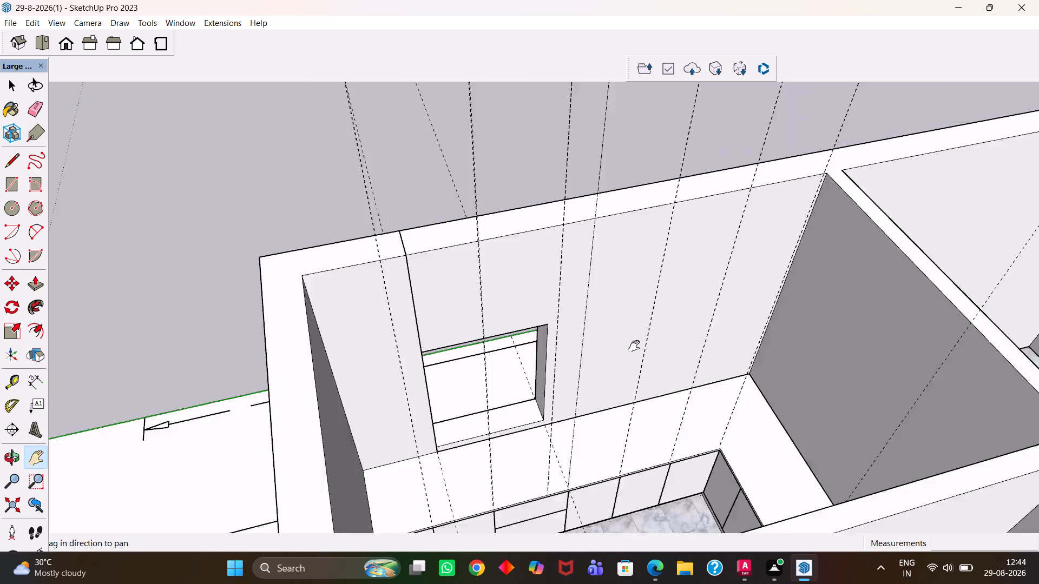
scroll(634, 346, "down", 8)
middle_click_drag(659, 340, 606, 392)
scroll(606, 392, "up", 9)
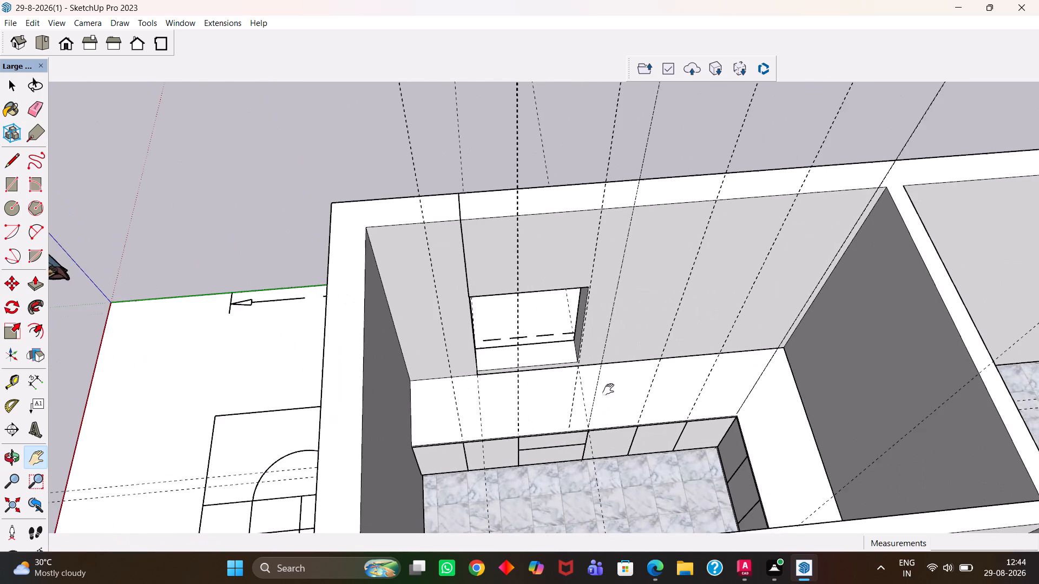
scroll(608, 389, "up", 1)
scroll(608, 389, "down", 2)
left_click_drag(670, 384, 570, 422)
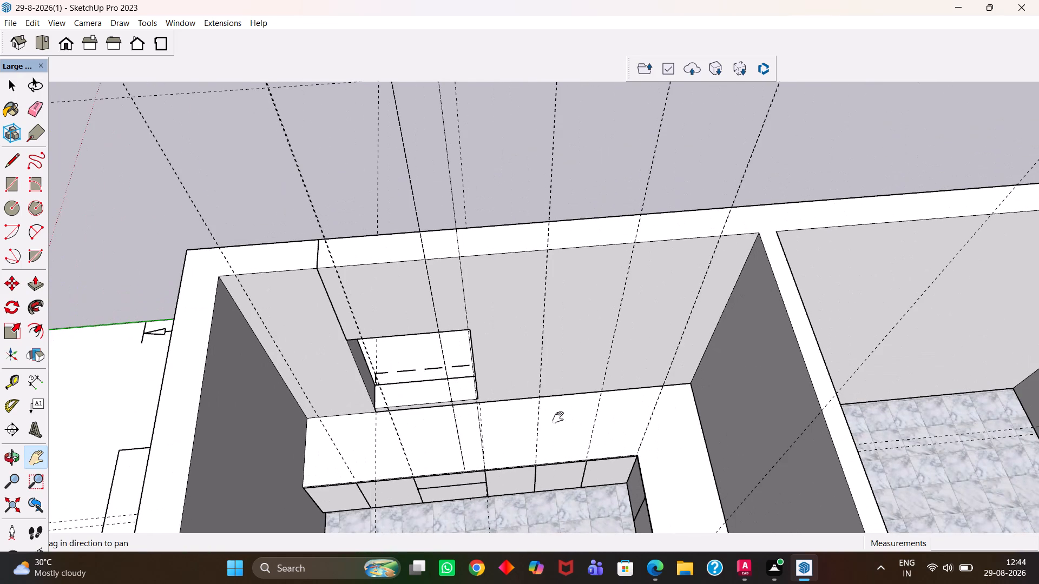
middle_click_drag(544, 413, 568, 410)
scroll(568, 410, "up", 1)
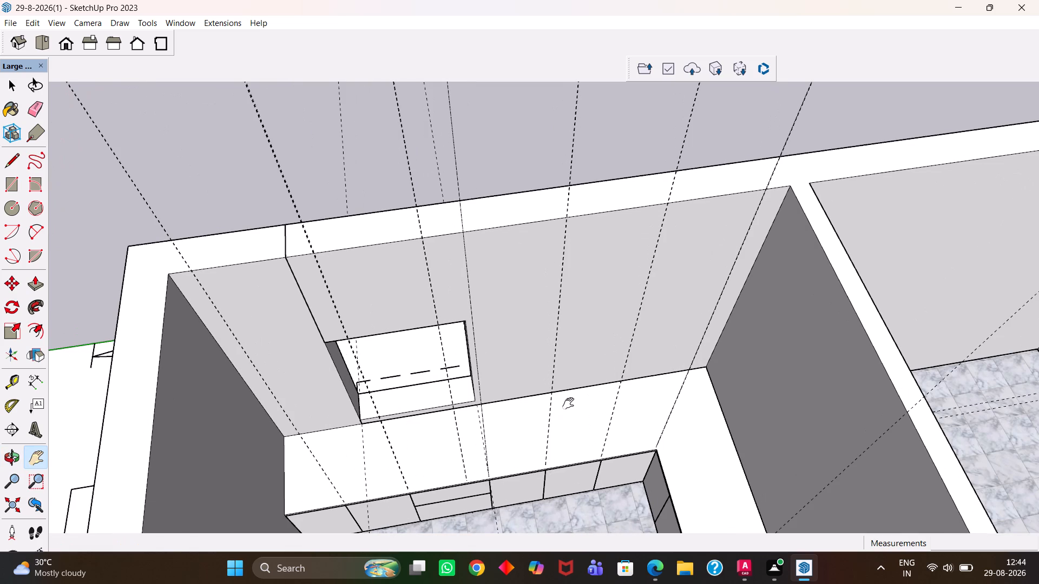
middle_click_drag(570, 401, 564, 386)
scroll(568, 393, "down", 1)
middle_click(564, 386)
scroll(564, 386, "up", 1)
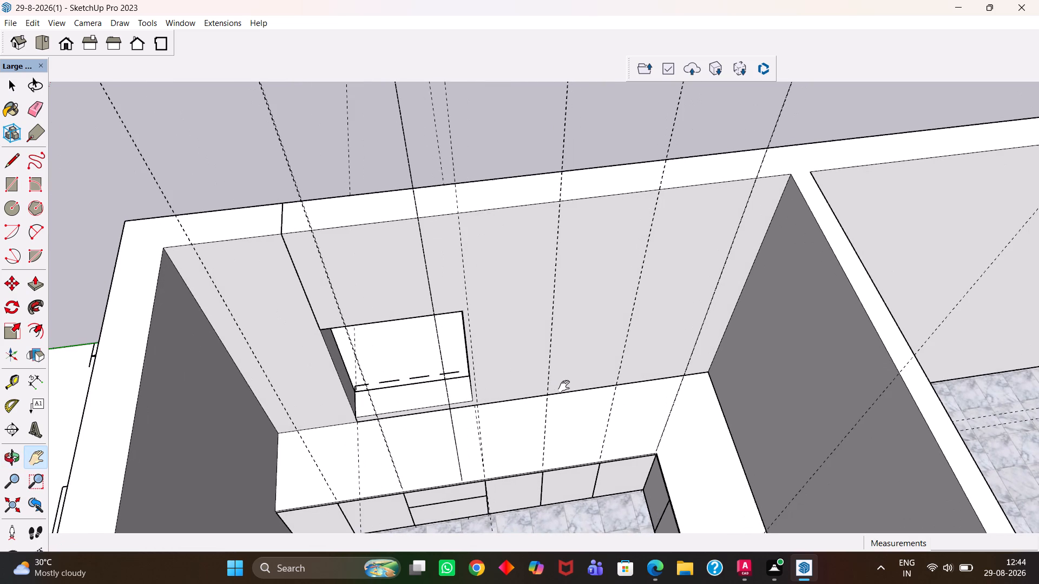
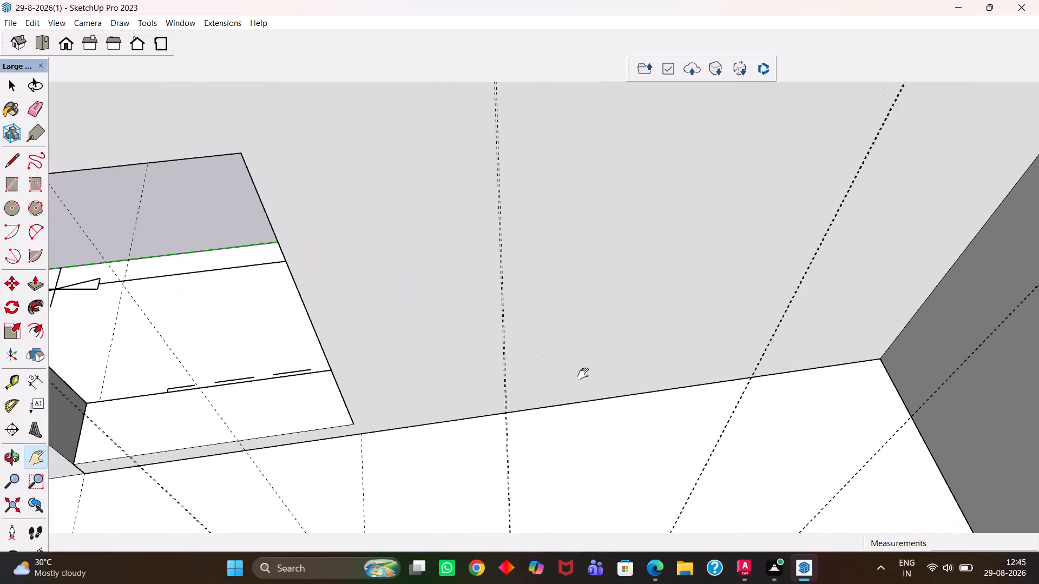
Examine the window wall and the base cabinet run below it from above, near and far.
scroll(583, 374, "down", 4)
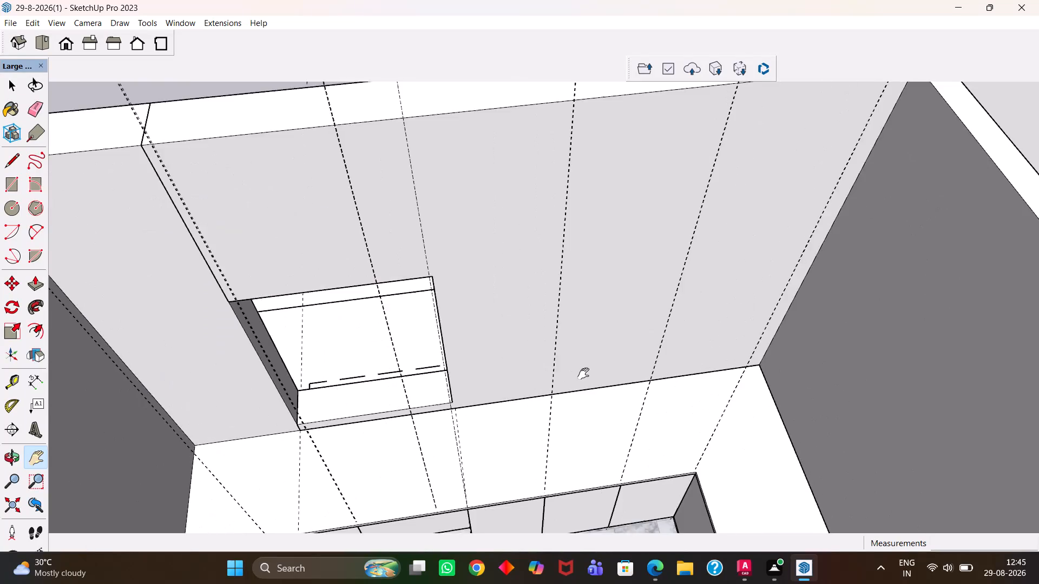
key("h")
scroll(583, 374, "down", 10)
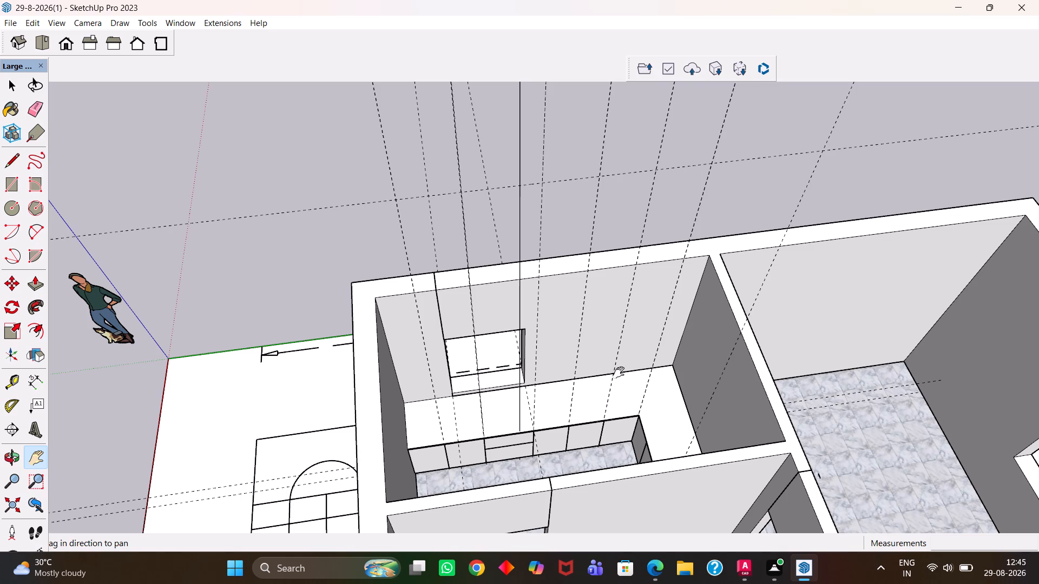
scroll(619, 373, "up", 5)
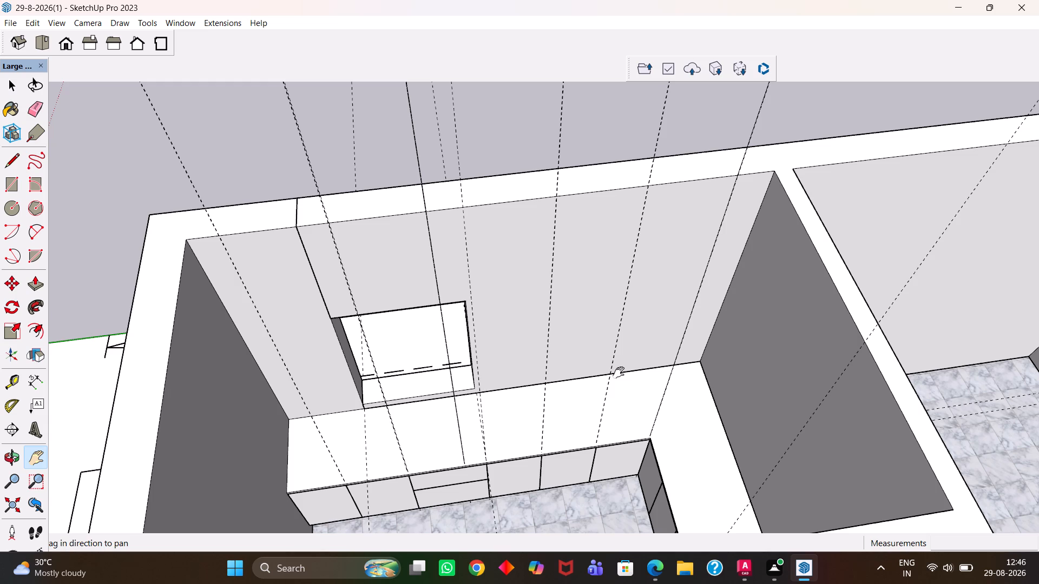
scroll(619, 373, "up", 1)
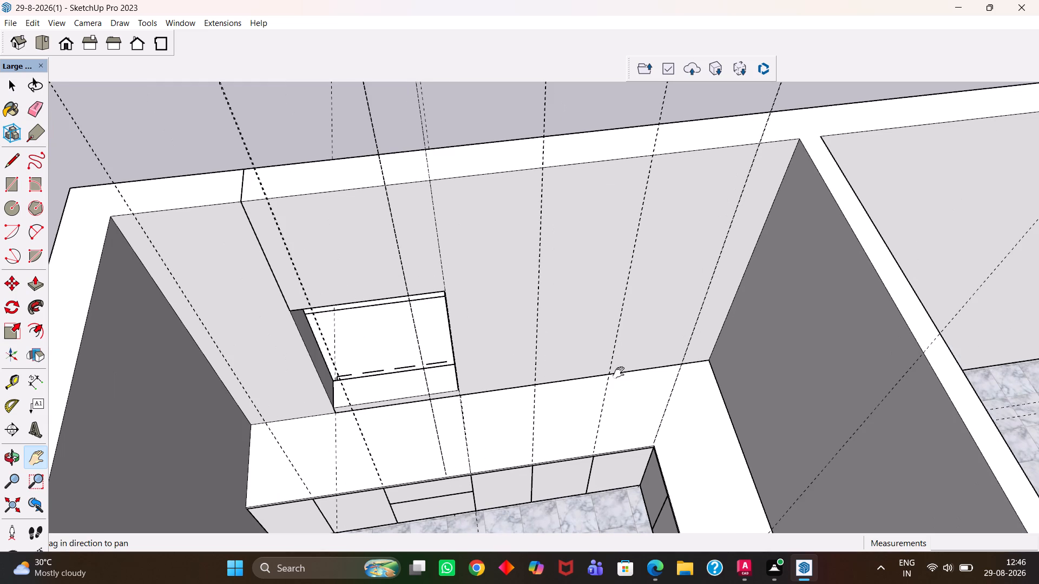
scroll(619, 373, "down", 5)
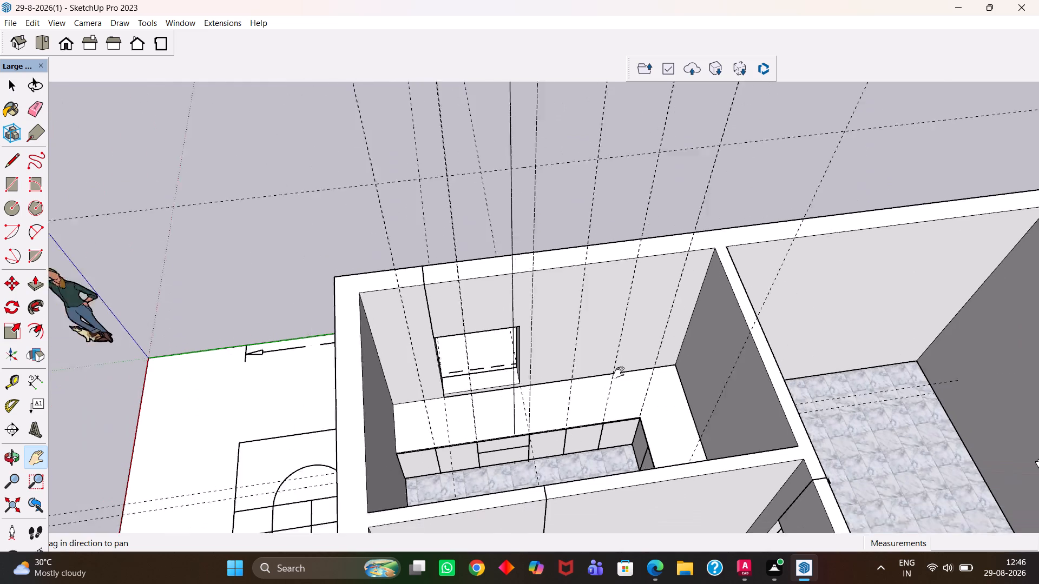
scroll(619, 373, "down", 1)
scroll(628, 395, "up", 5)
middle_click_drag(626, 406, 603, 416)
scroll(622, 409, "up", 1)
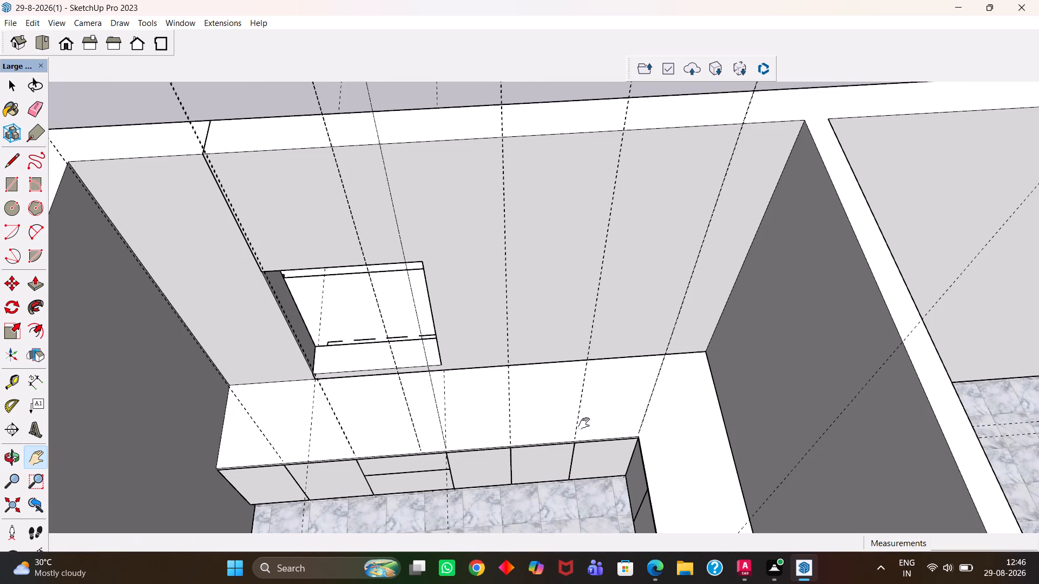
left_click_drag(584, 423, 604, 382)
scroll(602, 388, "down", 4)
middle_click_drag(610, 399, 588, 427)
scroll(603, 410, "up", 1)
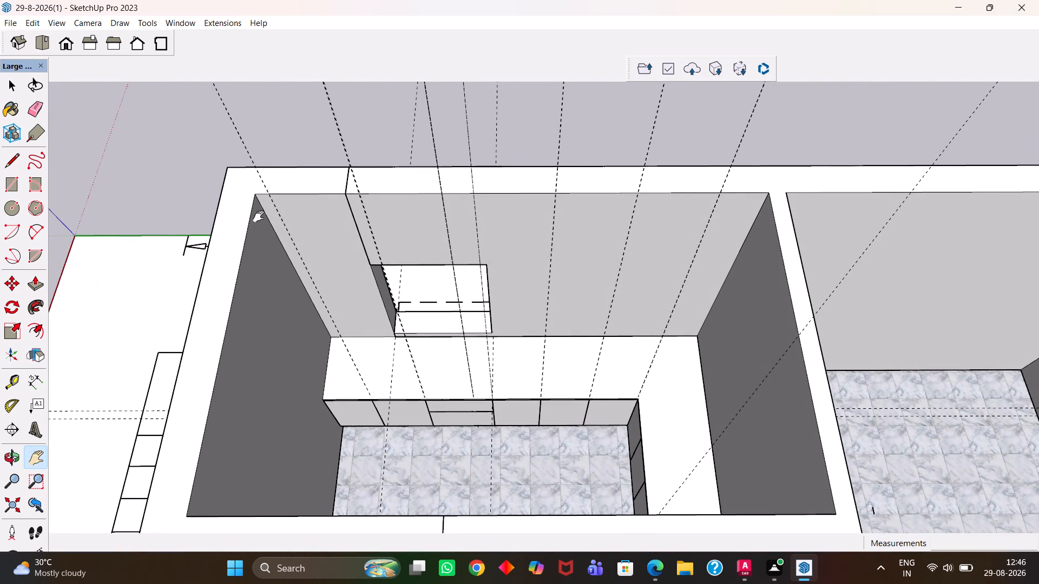
Delete all guides from the model.
left_click(32, 22)
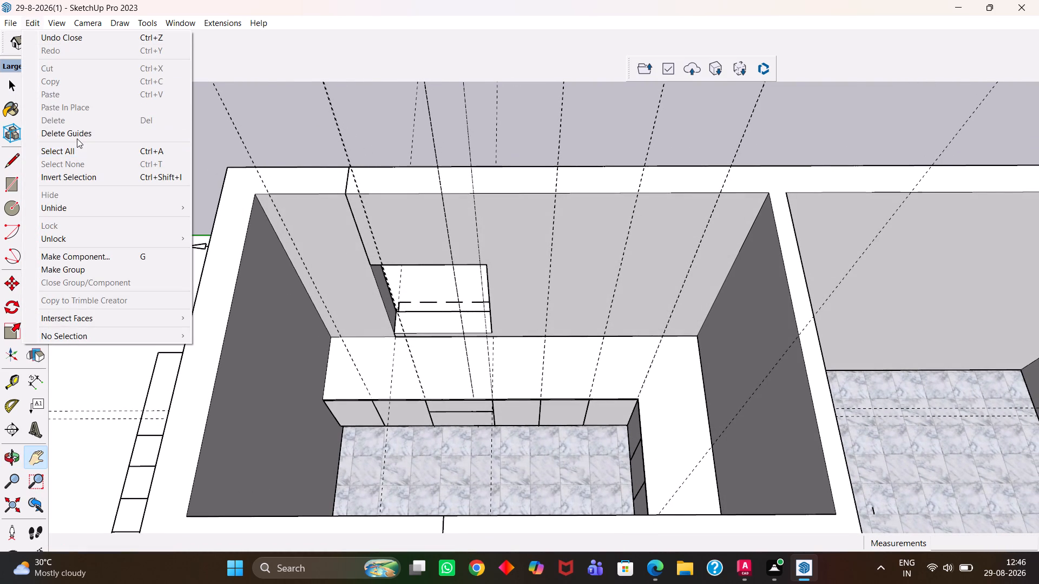
left_click(77, 136)
Place two horizontal guides on the window wall, one 2' above the countertop's back edge and another 2' above the first.
scroll(453, 360, "up", 4)
middle_click_drag(490, 382, 566, 349)
scroll(535, 343, "up", 1)
scroll(646, 324, "up", 1)
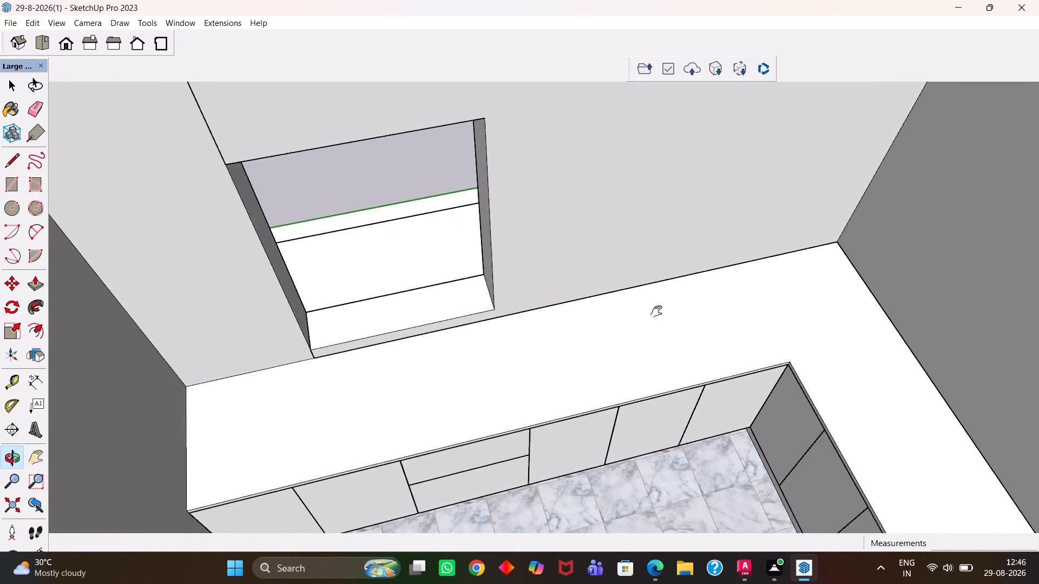
left_click_drag(656, 311, 582, 361)
middle_click_drag(577, 356, 577, 345)
key("t")
left_click(573, 335)
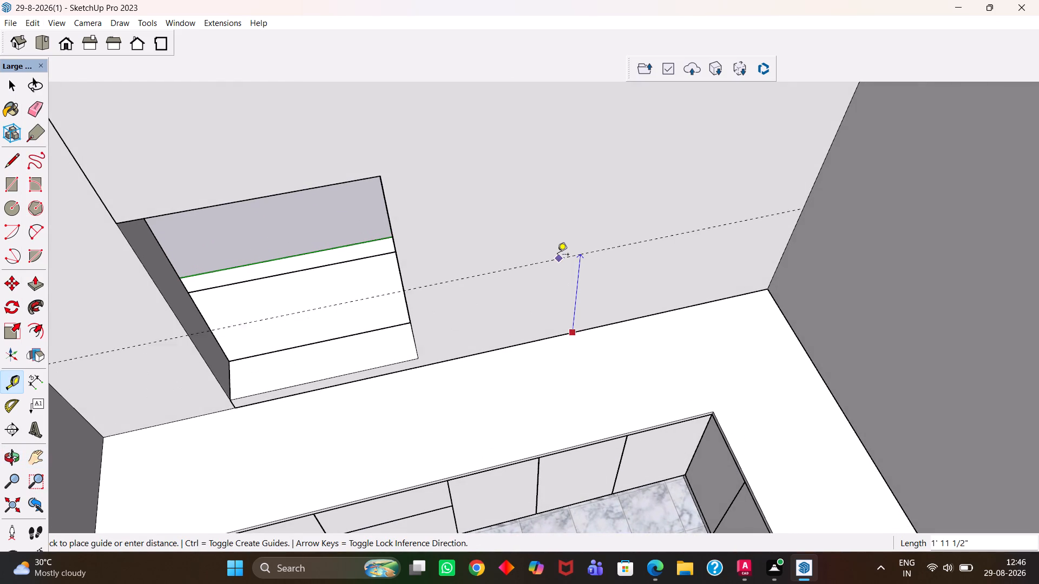
type("2'")
key("Return")
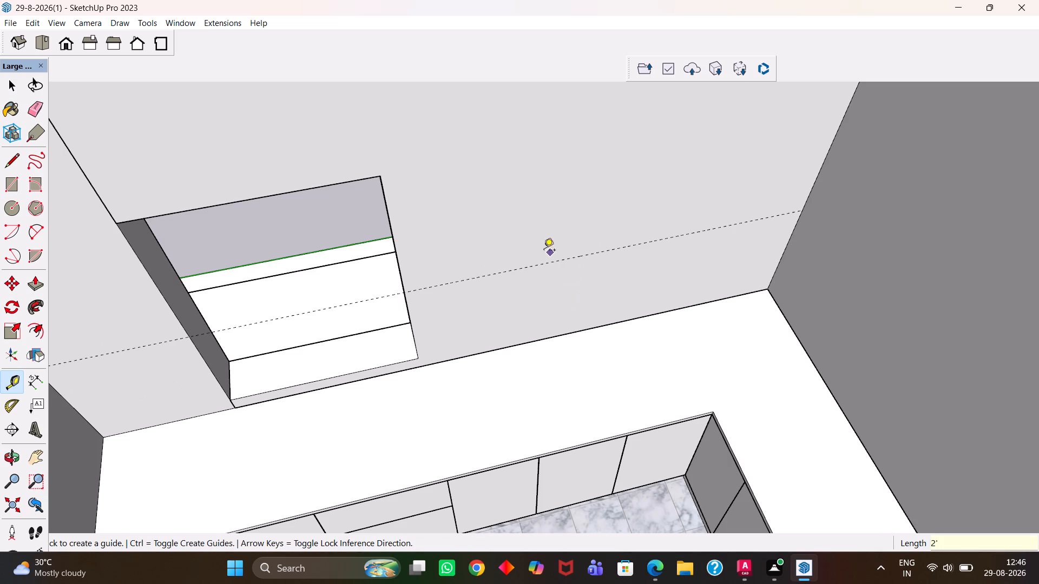
left_click(558, 261)
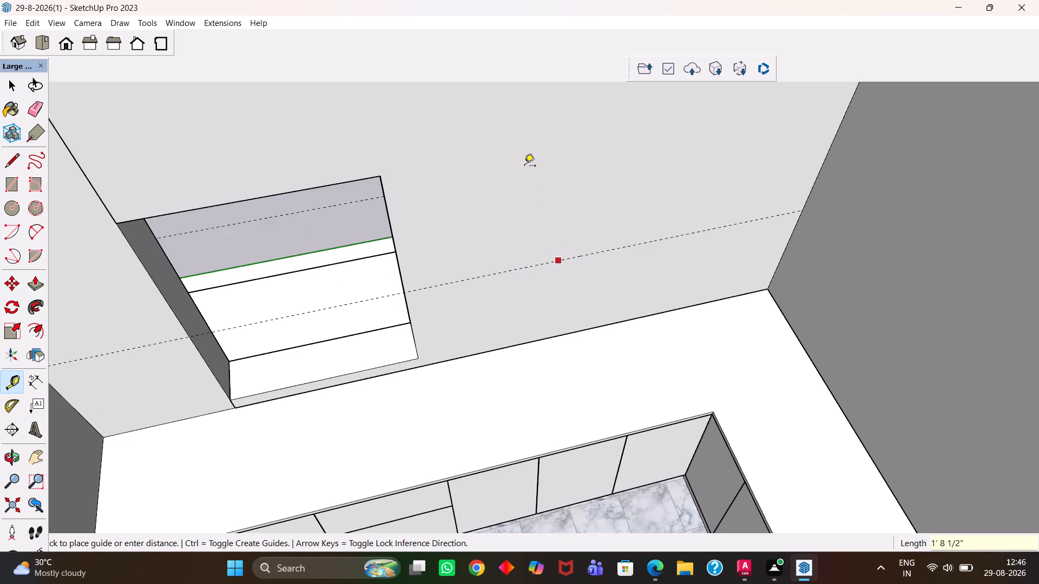
type("2'")
key("Return")
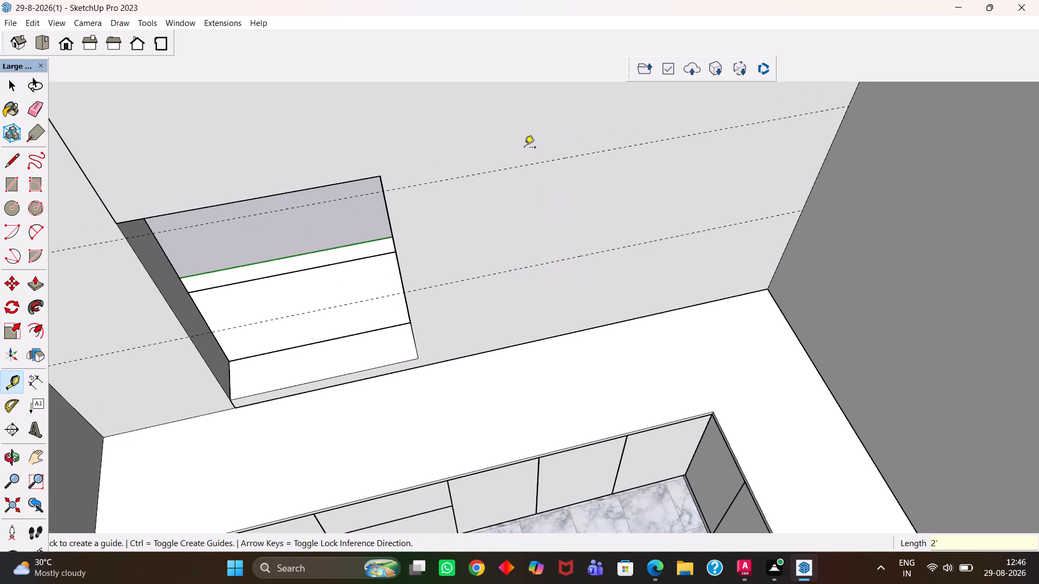
Continue both guides onto the adjoining dark side wall, at 2' above the countertop edge and 2' above that, meeting at the corner.
scroll(507, 195, "down", 5)
middle_click_drag(551, 254, 622, 266)
left_click(687, 261)
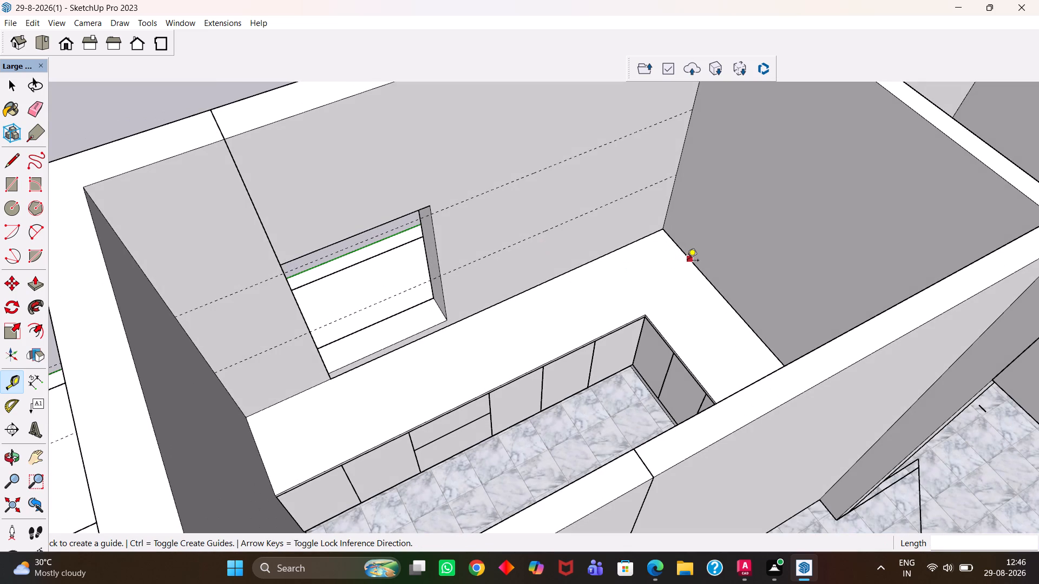
left_click(677, 177)
left_click(694, 198)
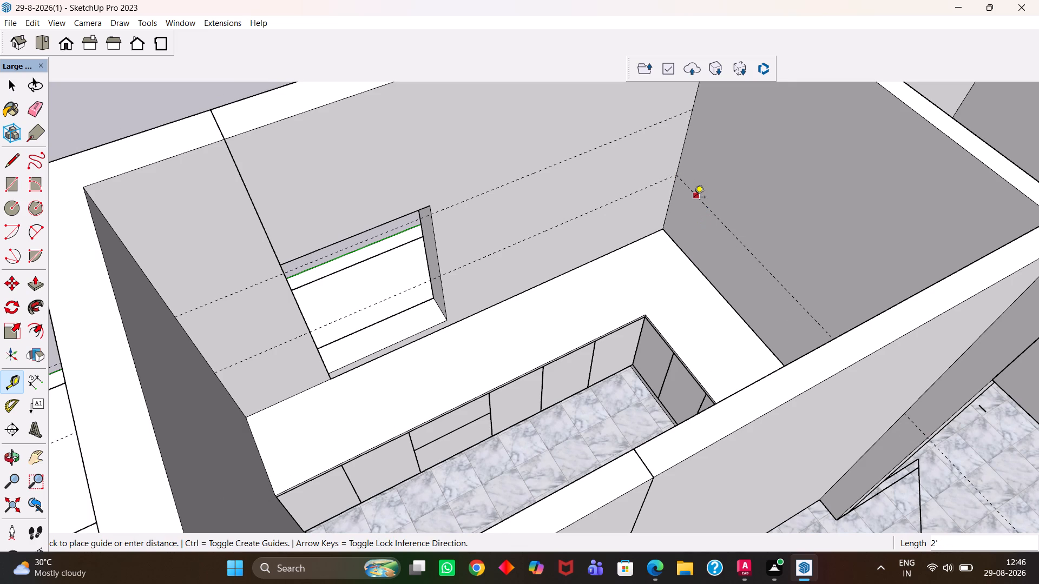
left_click(695, 110)
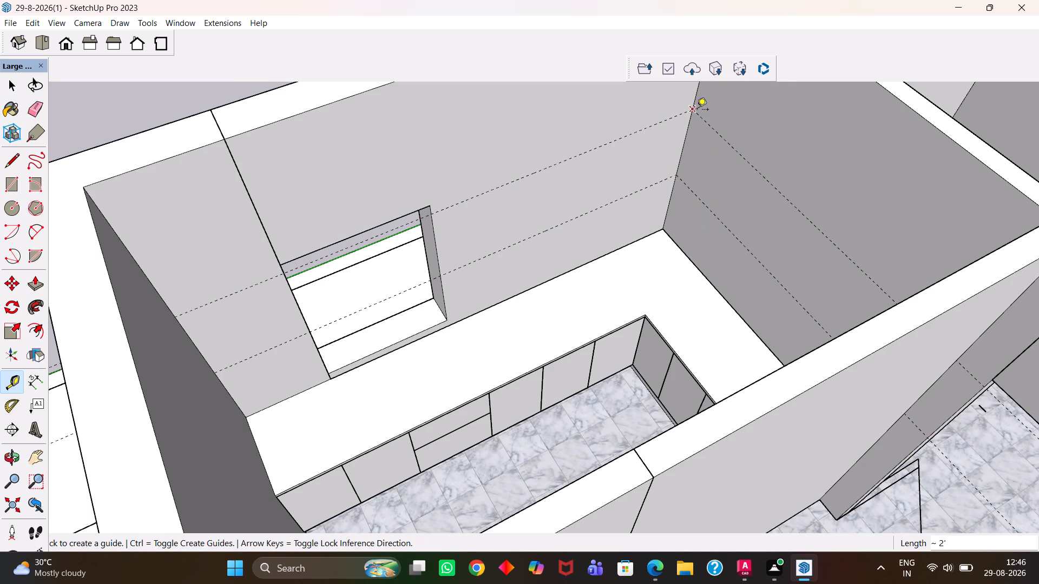
Examine the guides on the window wall and the adjoining wall from different angles and distances.
key("h")
left_click_drag(679, 168, 666, 366)
middle_click_drag(670, 368, 607, 256)
scroll(607, 304, "up", 1)
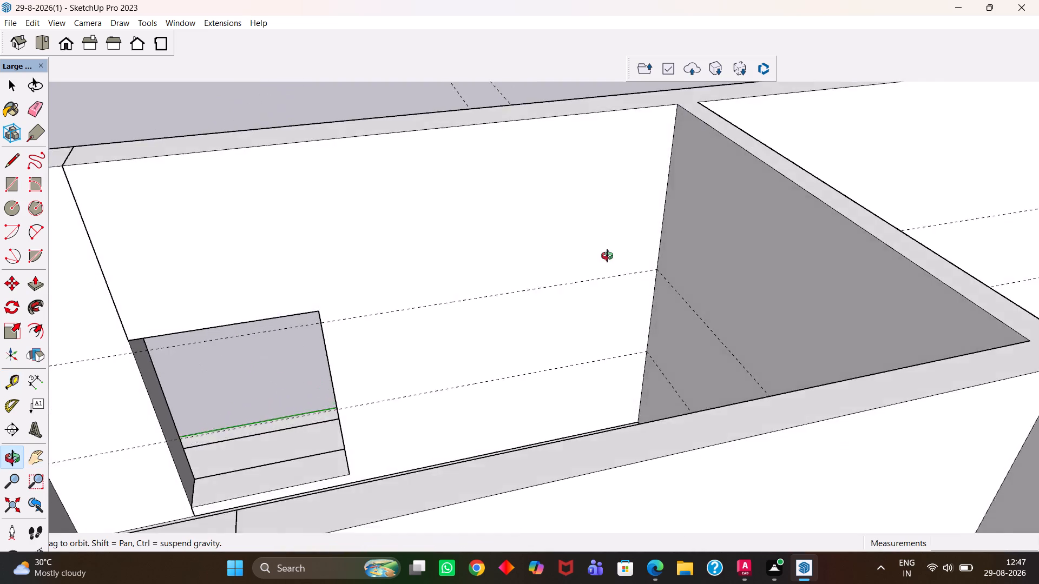
middle_click_drag(607, 256, 627, 311)
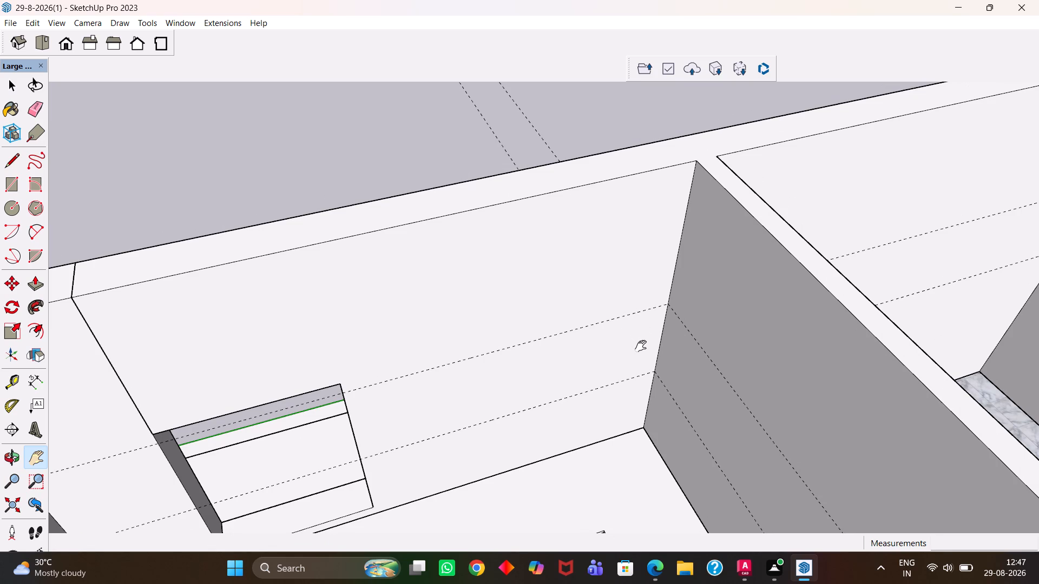
key("h")
scroll(641, 353, "down", 6)
middle_click_drag(641, 357, 629, 387)
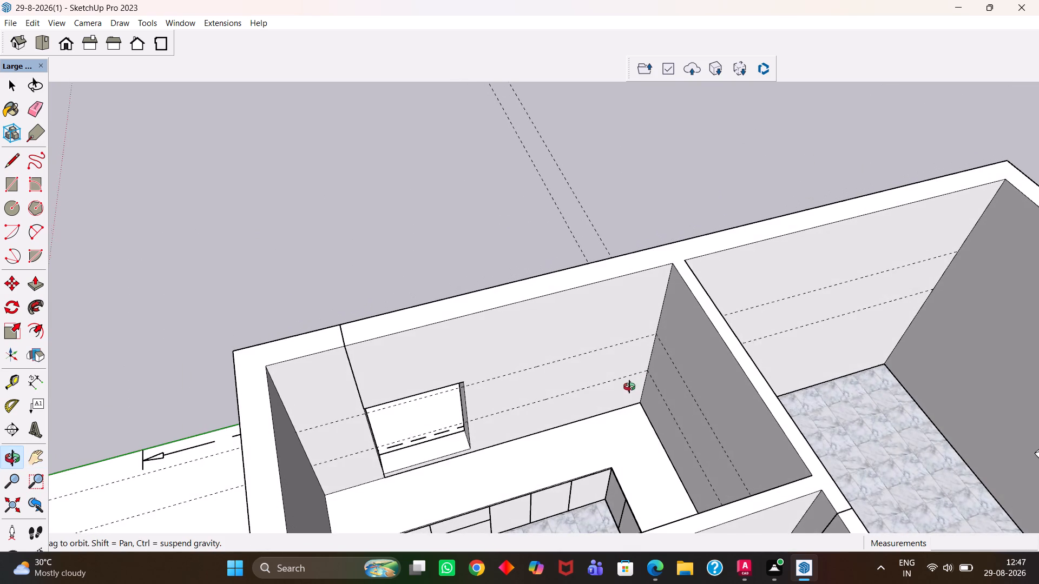
middle_click_drag(629, 387, 629, 389)
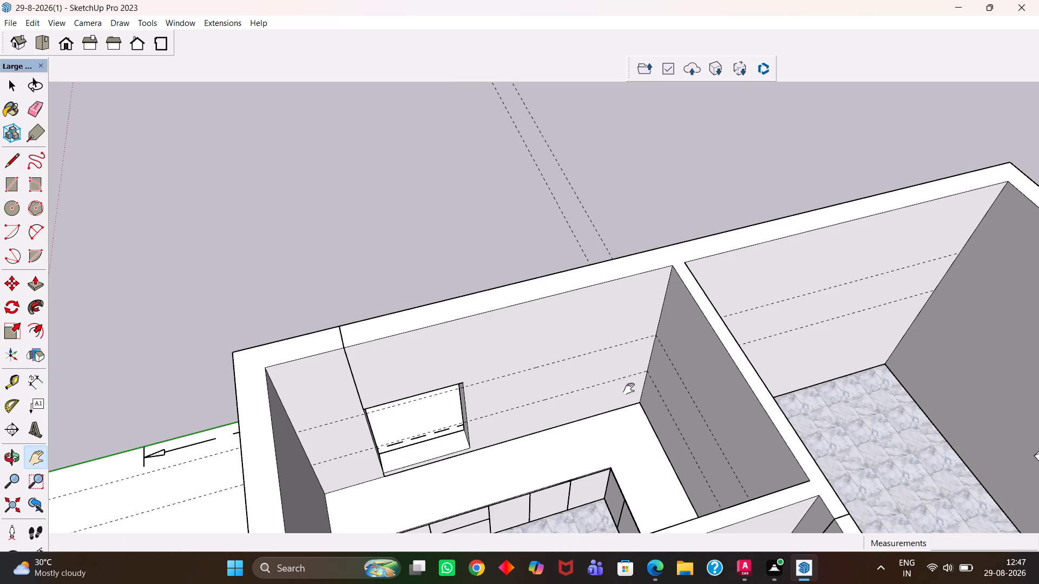
scroll(629, 389, "up", 1)
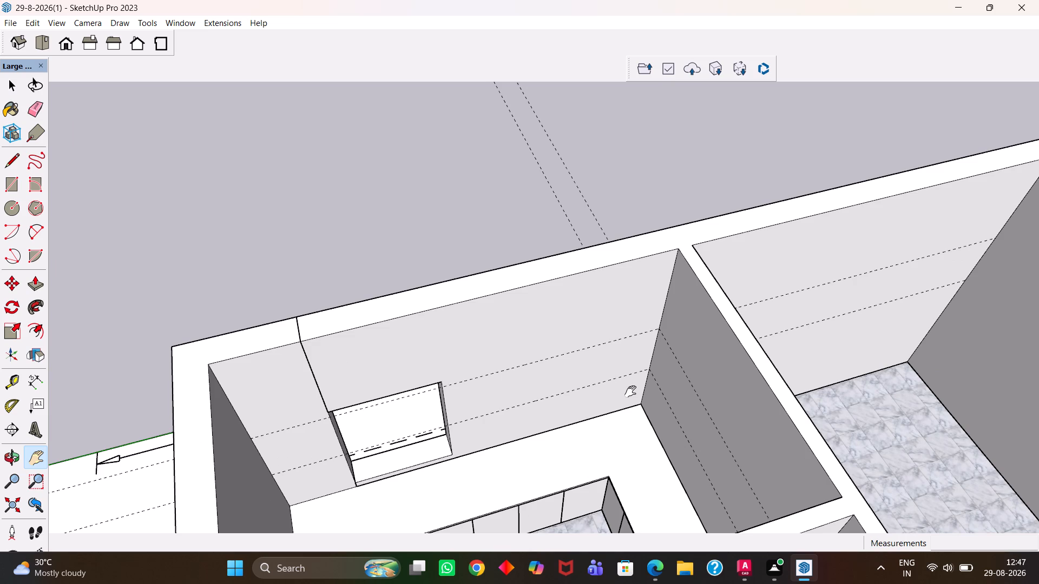
key("h")
scroll(626, 392, "up", 14)
scroll(607, 384, "down", 4)
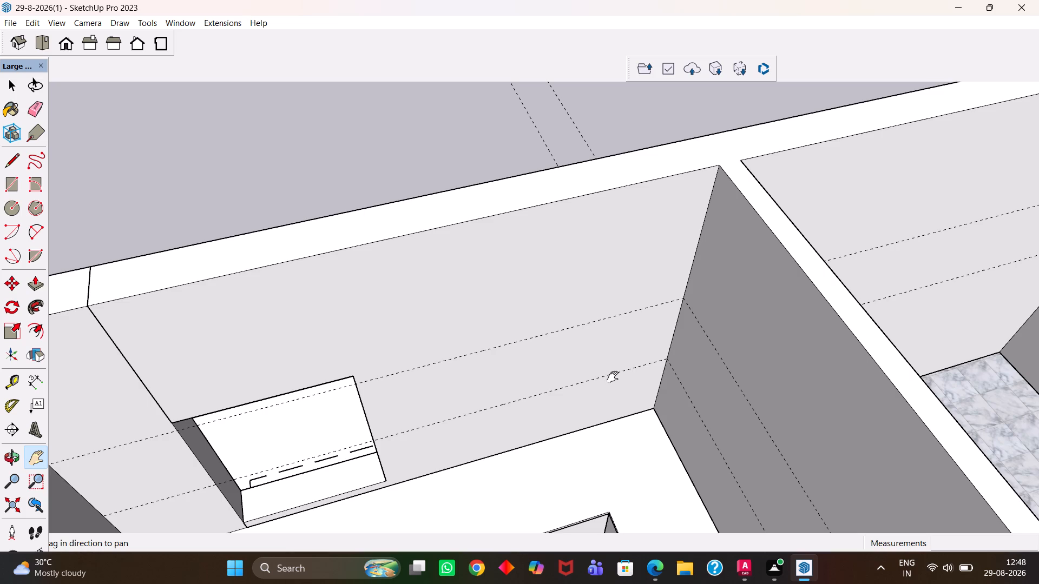
scroll(613, 377, "down", 4)
Examine up close where the two horizontal guides cross the window opening.
left_click_drag(541, 363, 657, 403)
scroll(556, 426, "up", 4)
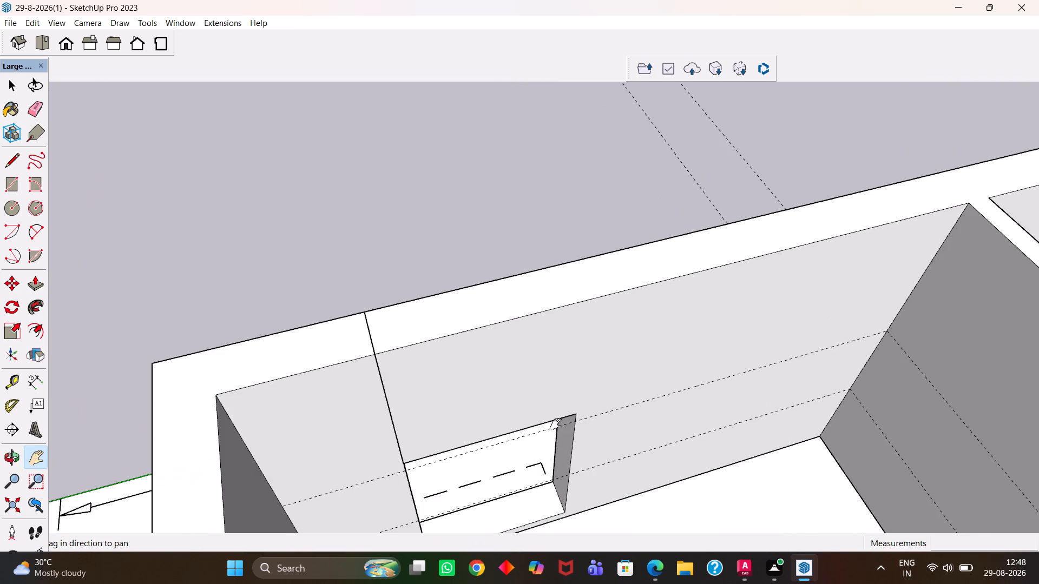
middle_click_drag(606, 435, 540, 365)
scroll(524, 394, "up", 1)
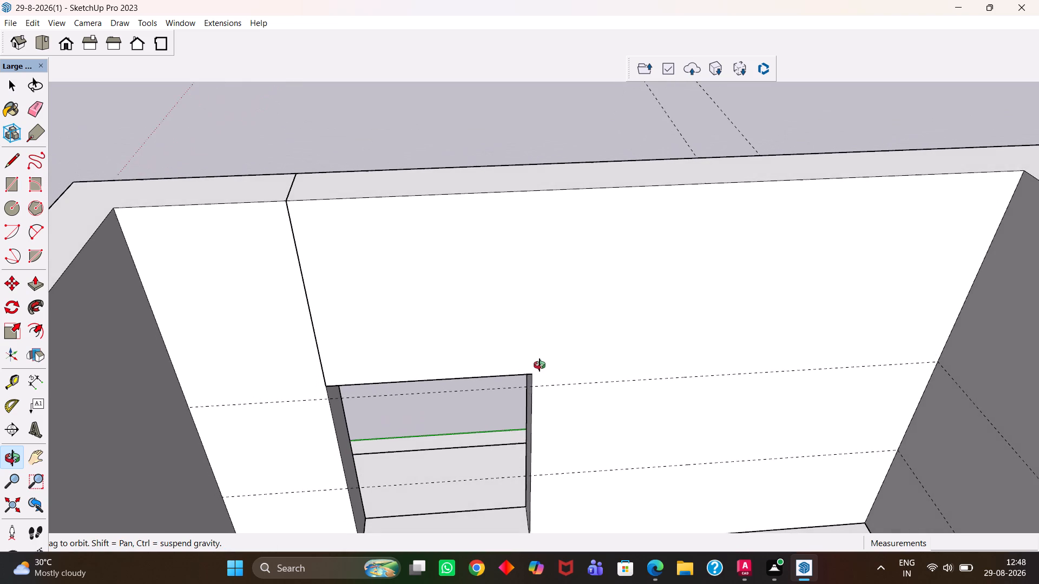
middle_click_drag(540, 365, 538, 367)
scroll(489, 436, "up", 3)
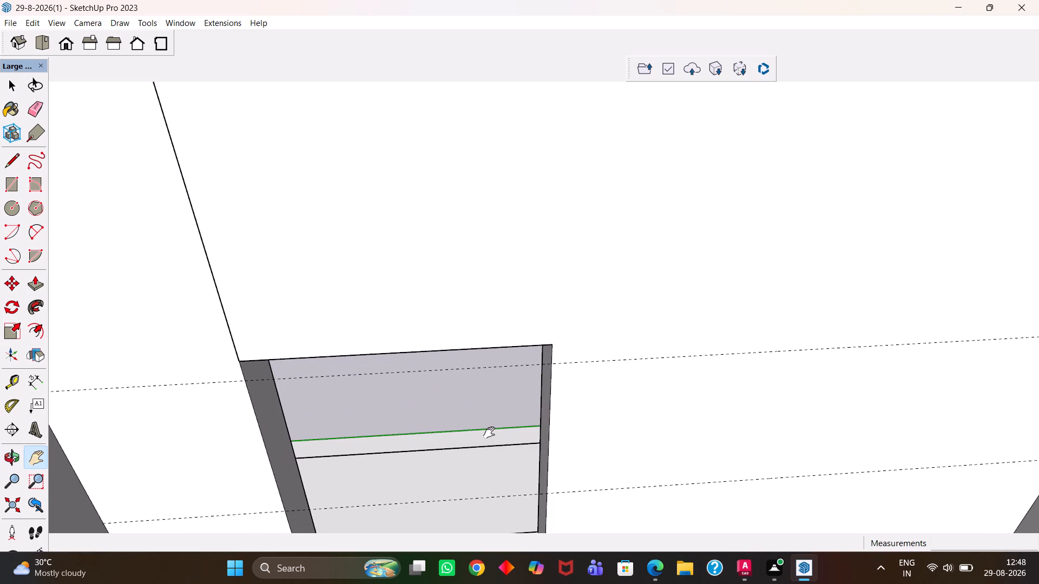
scroll(489, 433, "down", 4)
left_click_drag(498, 438, 514, 361)
middle_click_drag(511, 362, 510, 368)
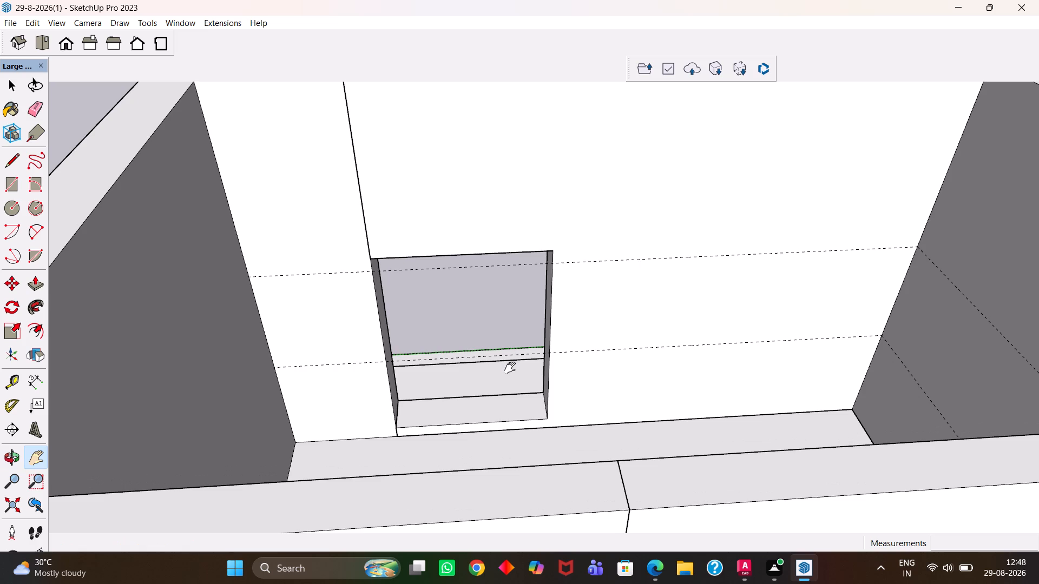
scroll(508, 368, "up", 2)
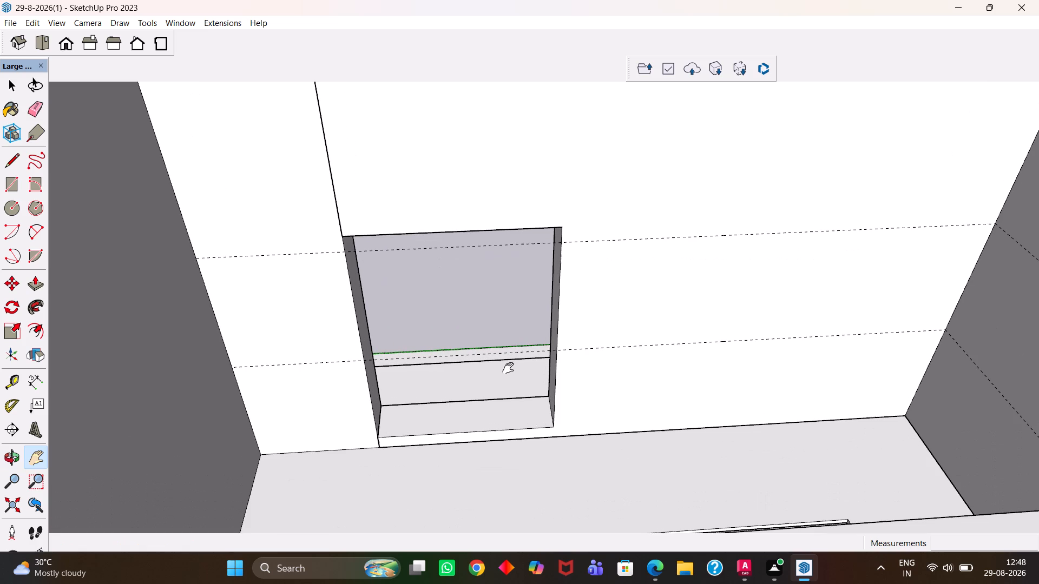
scroll(484, 348, "up", 1)
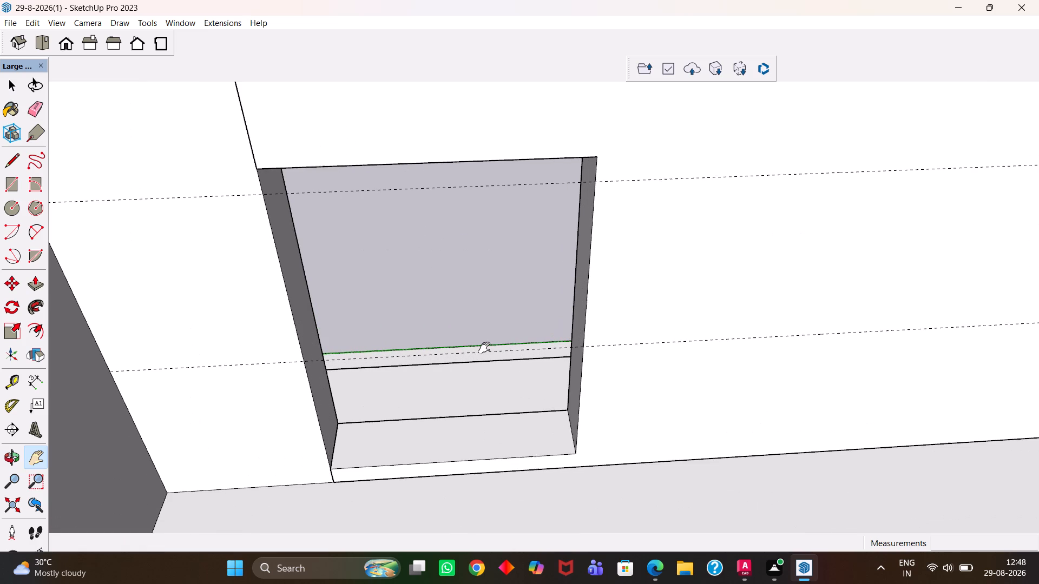
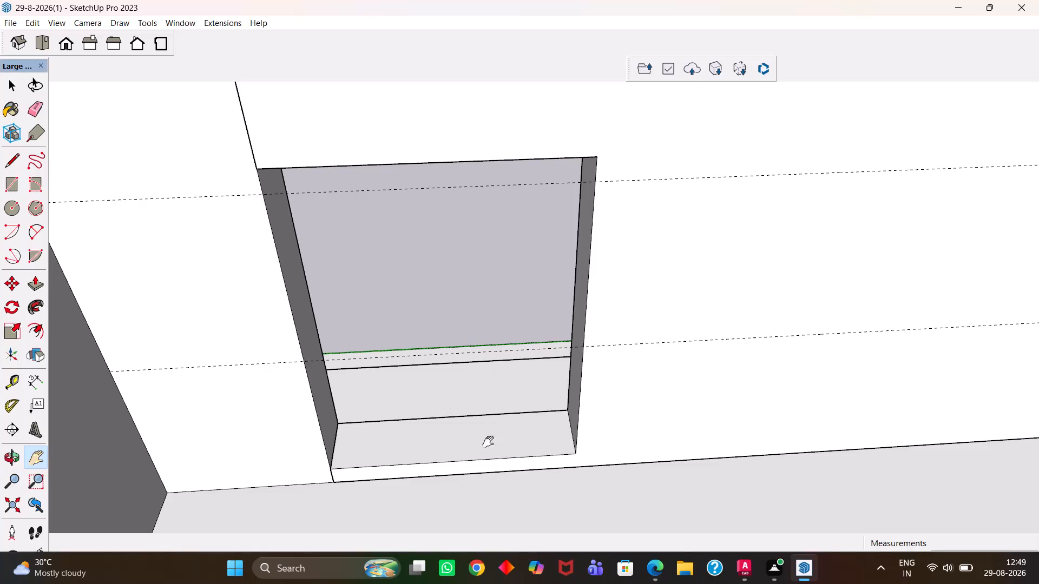
Examine the window opening and the two horizontal guides along the wall towards both adjoining side walls.
key("h")
scroll(503, 447, "down", 9)
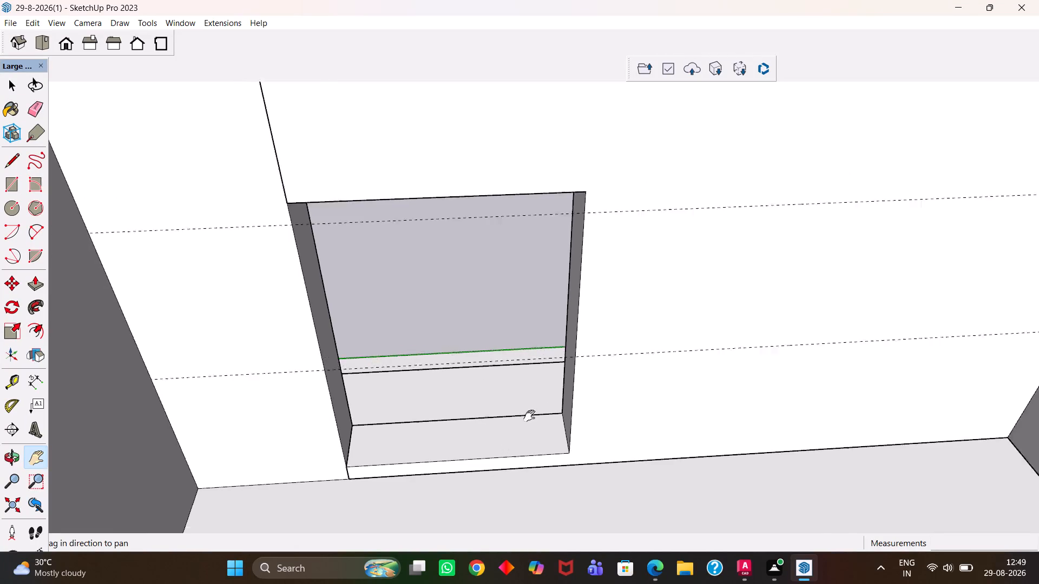
scroll(529, 416, "down", 3)
scroll(520, 404, "up", 3)
scroll(565, 392, "up", 1)
middle_click_drag(568, 395, 590, 394)
left_click_drag(711, 367, 595, 424)
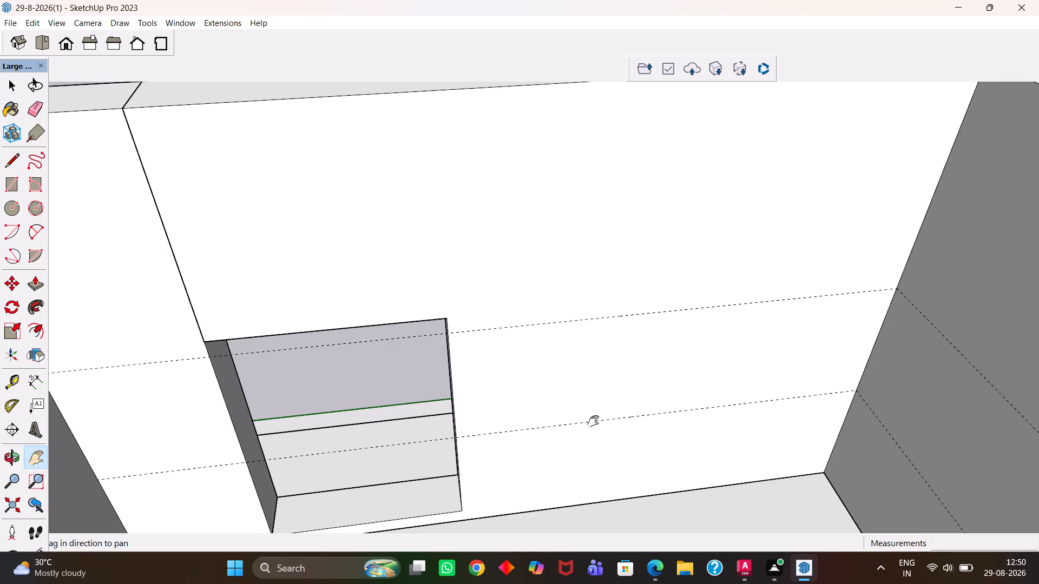
scroll(589, 423, "up", 4)
left_click_drag(526, 380, 601, 427)
scroll(604, 427, "up", 2)
scroll(604, 427, "down", 2)
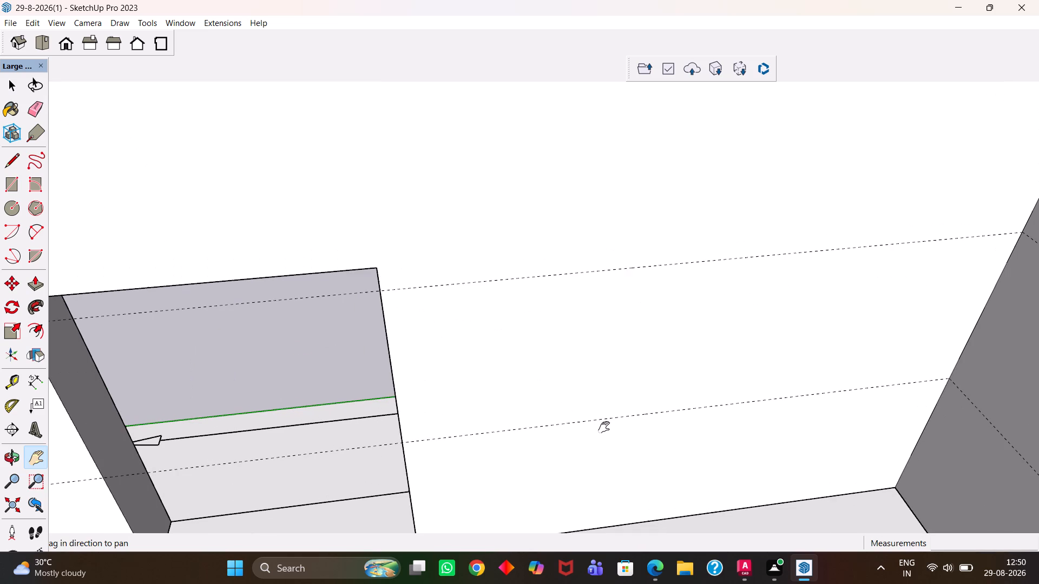
left_click_drag(593, 445, 630, 388)
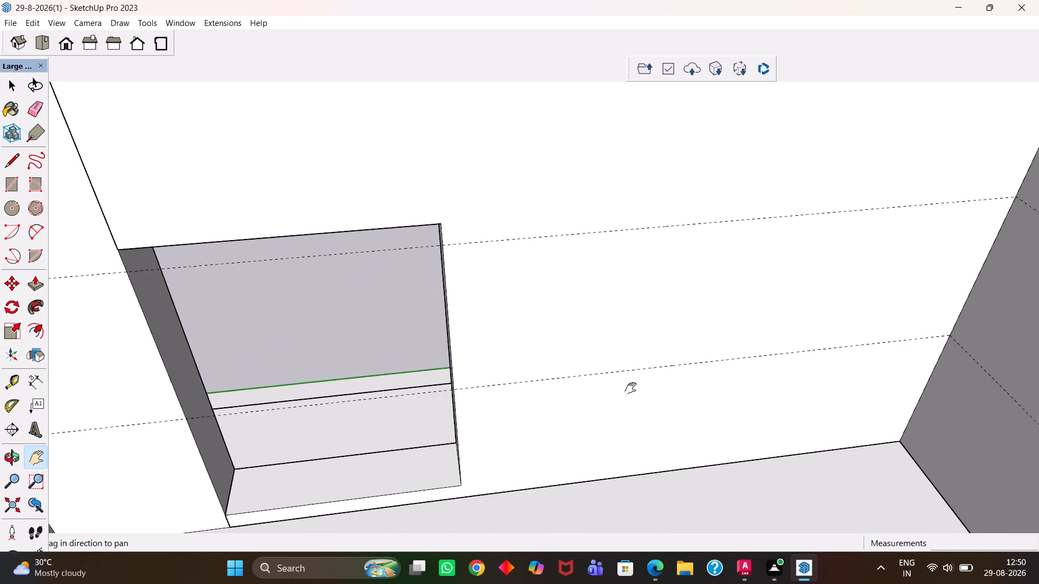
left_click_drag(630, 388, 646, 368)
scroll(615, 371, "down", 4)
left_click_drag(523, 312, 626, 393)
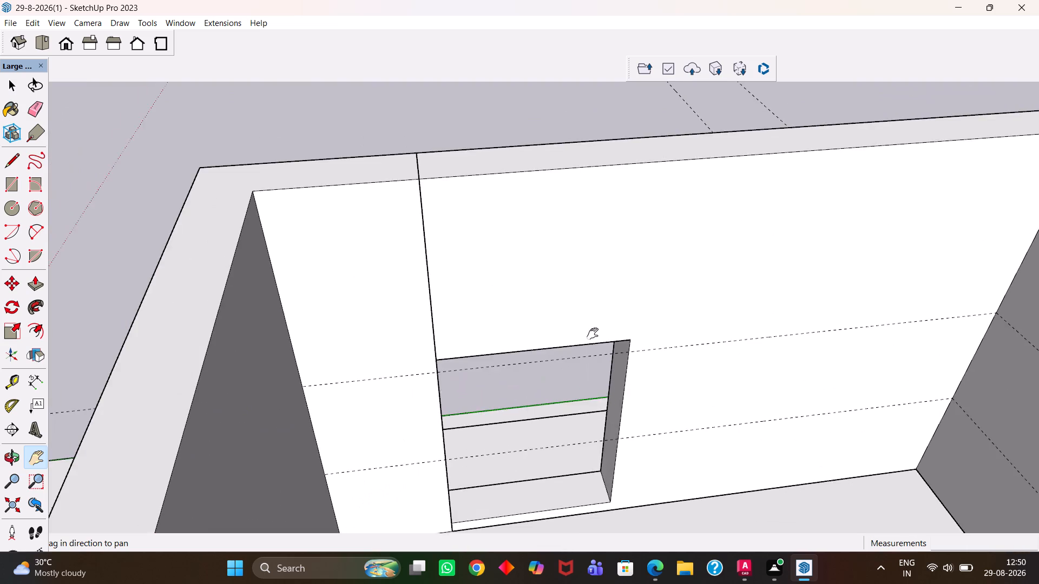
Open the window wall's group and Push/Pull the window opening's top face down 2" to the upper horizontal guide.
scroll(593, 334, "up", 4)
middle_click_drag(593, 347, 610, 278)
scroll(597, 337, "up", 2)
left_click_drag(610, 274, 626, 389)
middle_click_drag(613, 342, 621, 250)
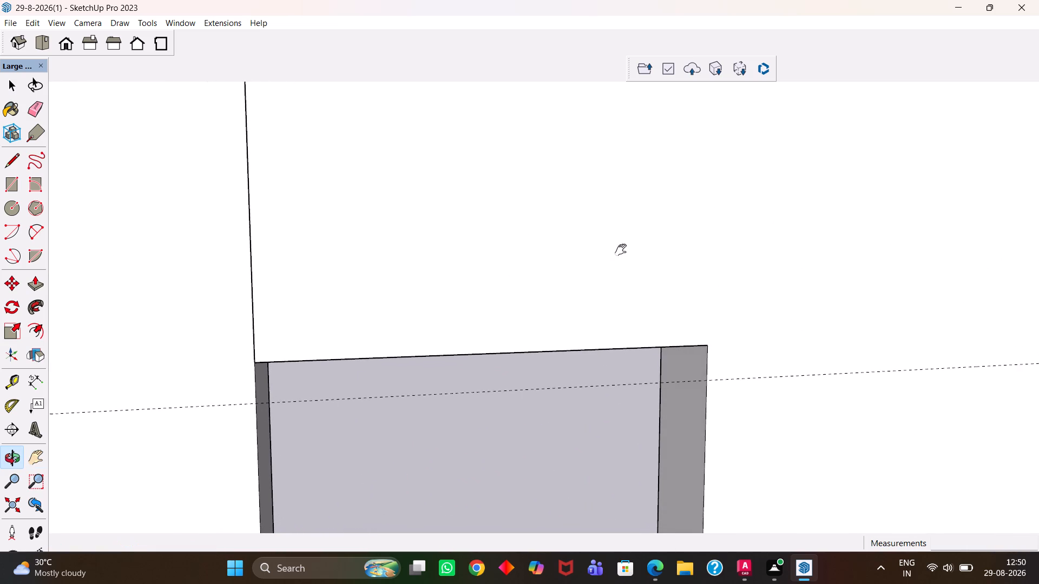
middle_click_drag(641, 310, 619, 205)
middle_click_drag(649, 317, 624, 288)
scroll(632, 295, "up", 1)
key("space")
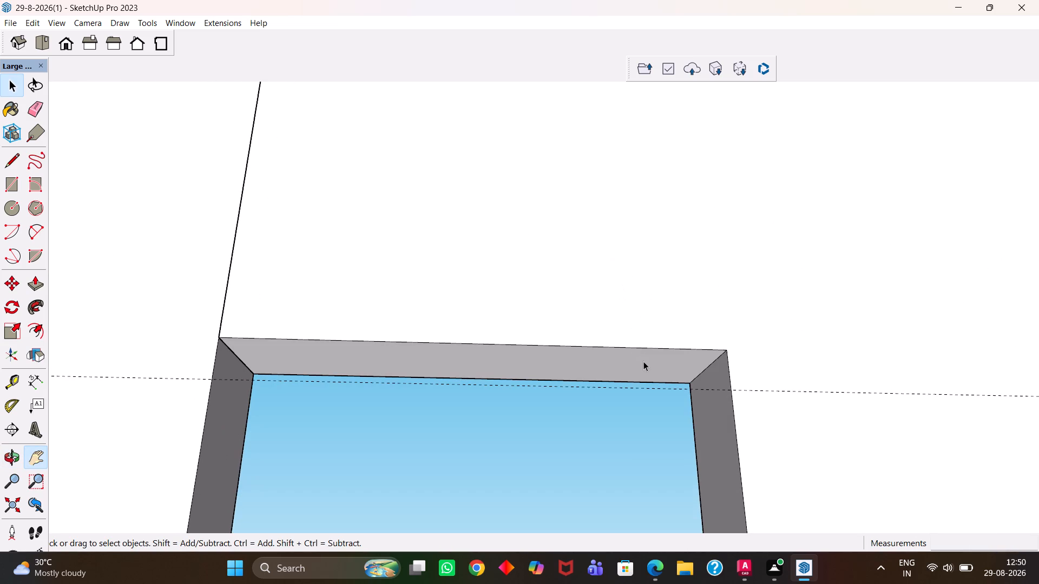
left_click(643, 361)
left_click(643, 361)
left_click(643, 361)
left_click(658, 361)
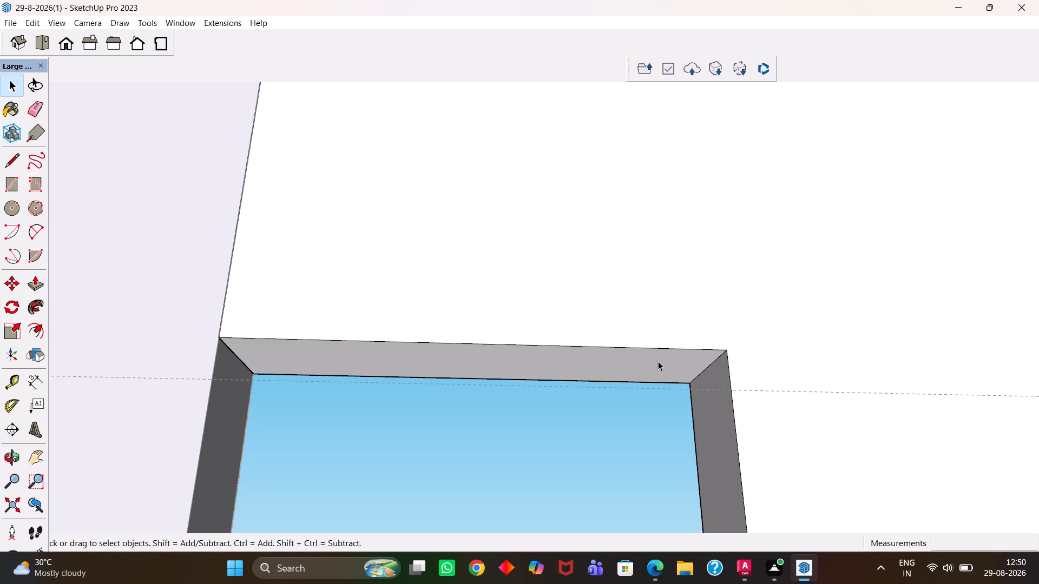
key("p")
left_click(659, 361)
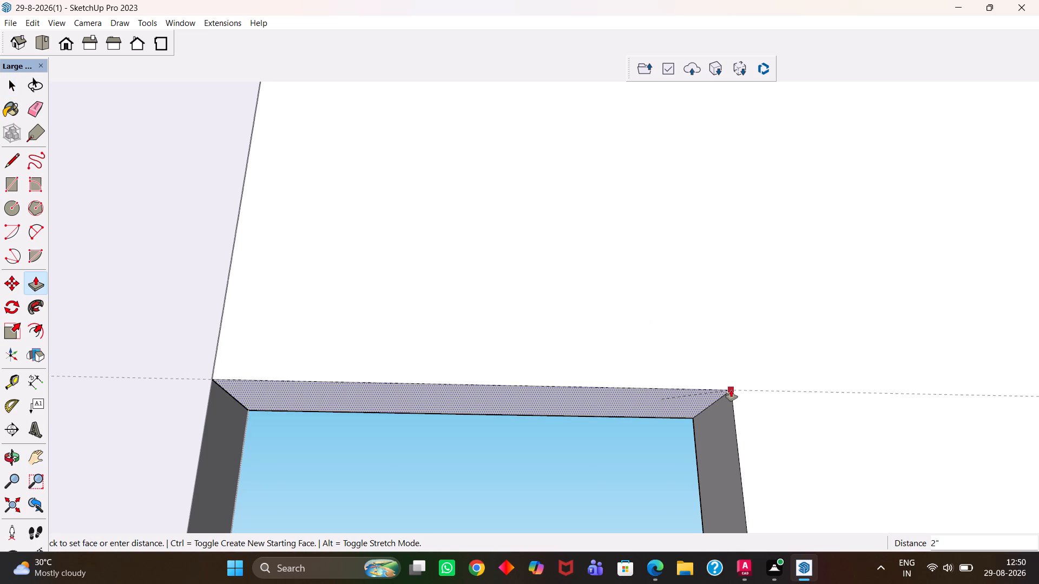
left_click(733, 391)
Examine the lowered window head against the upper guide from different angles.
middle_click_drag(724, 384, 715, 456)
key("h")
scroll(714, 457, "up", 1)
left_click_drag(735, 463, 684, 357)
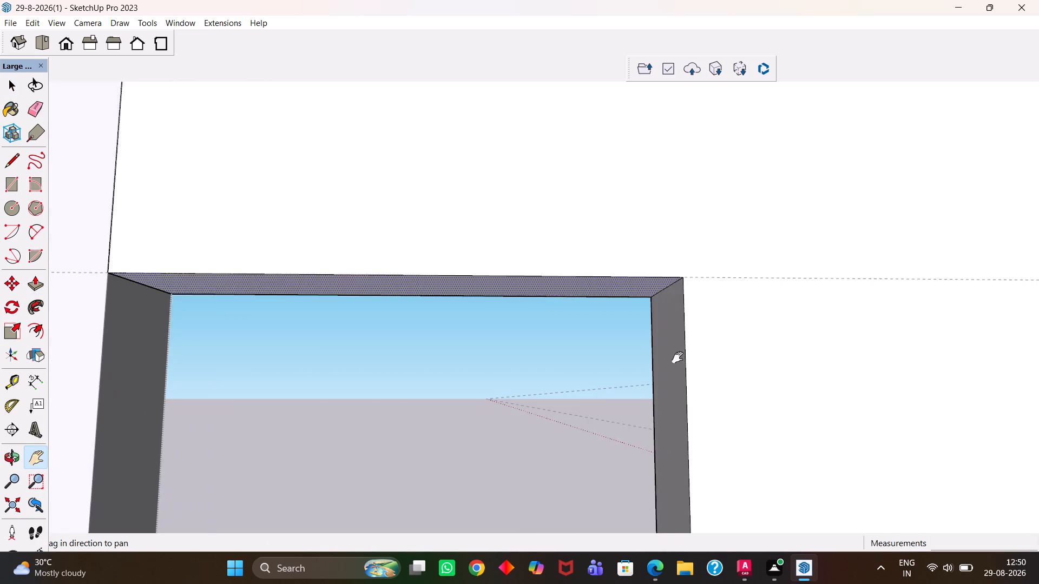
scroll(674, 364, "down", 7)
middle_click_drag(662, 357, 652, 379)
middle_click_drag(636, 441, 626, 484)
middle_click_drag(675, 367, 683, 437)
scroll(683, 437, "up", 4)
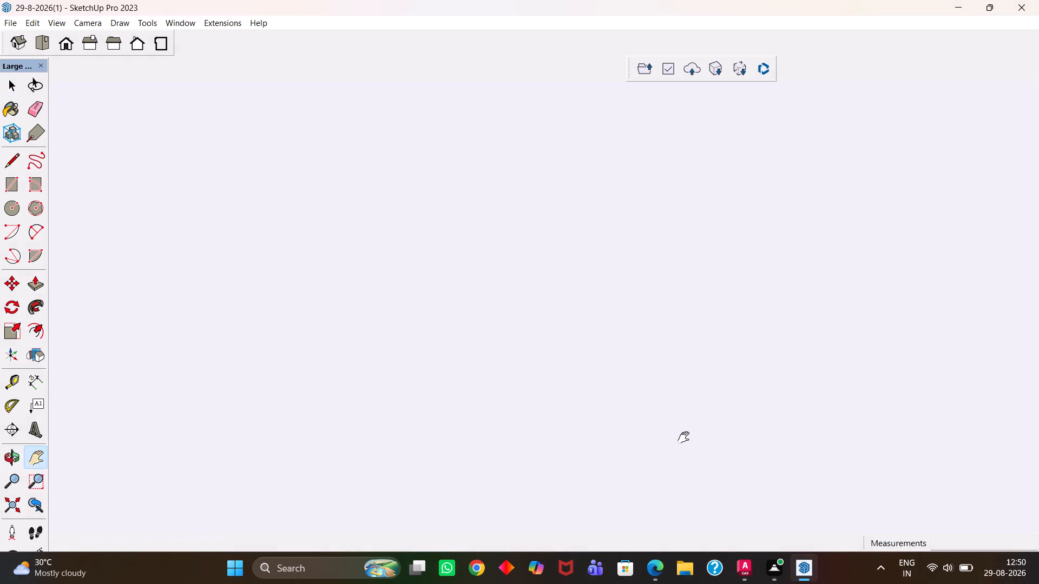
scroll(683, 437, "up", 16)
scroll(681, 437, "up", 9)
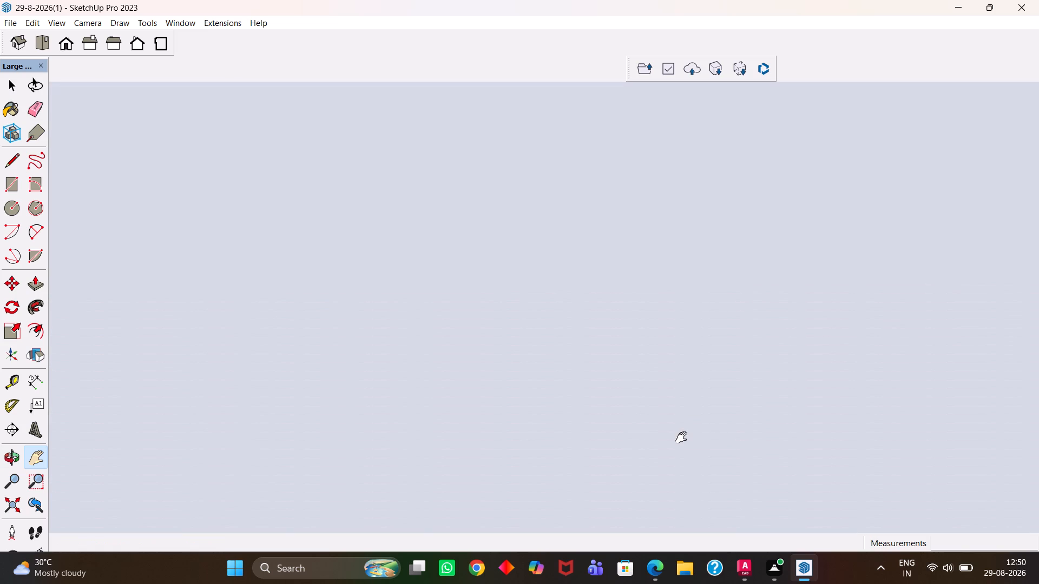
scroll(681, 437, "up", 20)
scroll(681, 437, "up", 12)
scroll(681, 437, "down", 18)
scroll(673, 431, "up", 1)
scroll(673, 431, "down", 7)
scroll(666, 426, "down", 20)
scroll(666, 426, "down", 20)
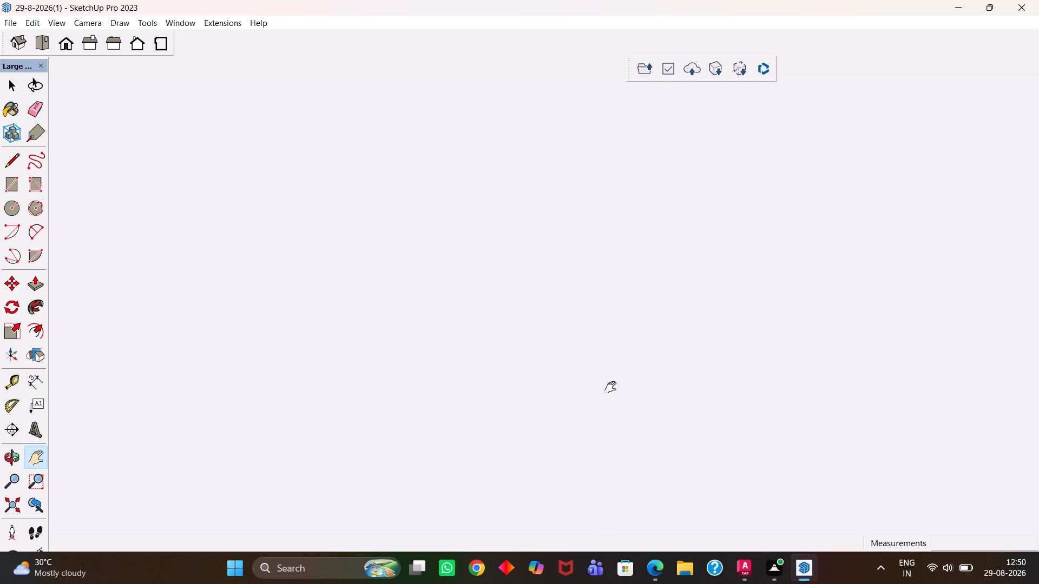
Leave editing of the window wall's group and return to the whole model.
scroll(610, 387, "down", 20)
scroll(610, 387, "down", 19)
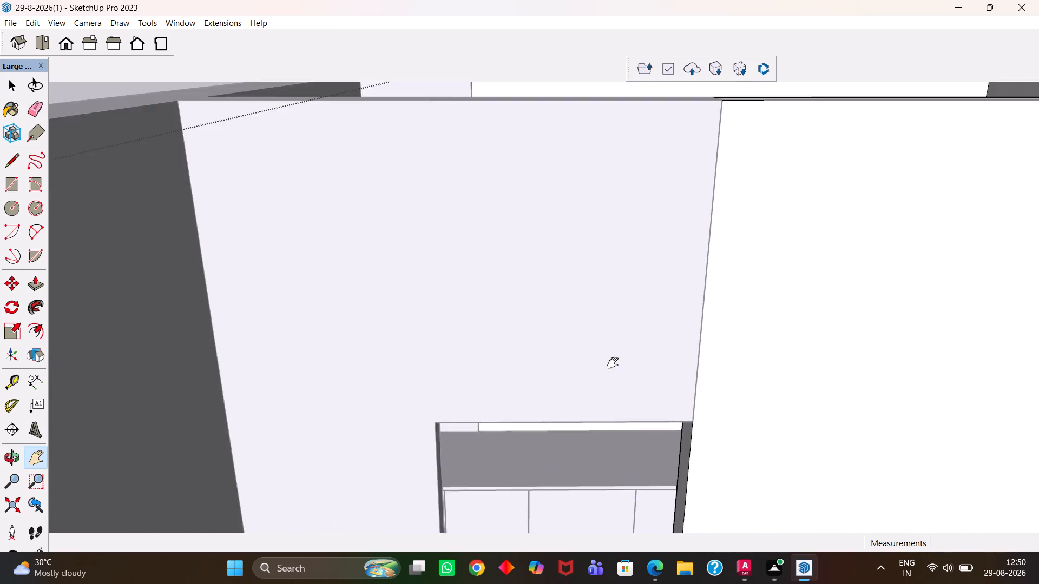
scroll(613, 363, "down", 9)
scroll(591, 344, "up", 1)
middle_click_drag(590, 343, 613, 510)
middle_click_drag(640, 440, 643, 454)
scroll(643, 454, "down", 3)
key("space")
double_click(425, 222)
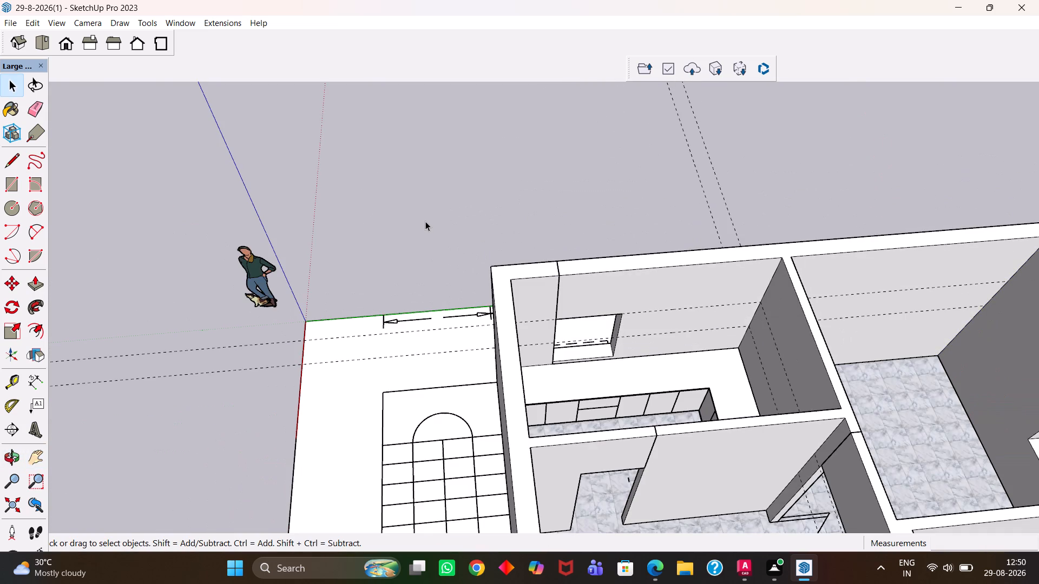
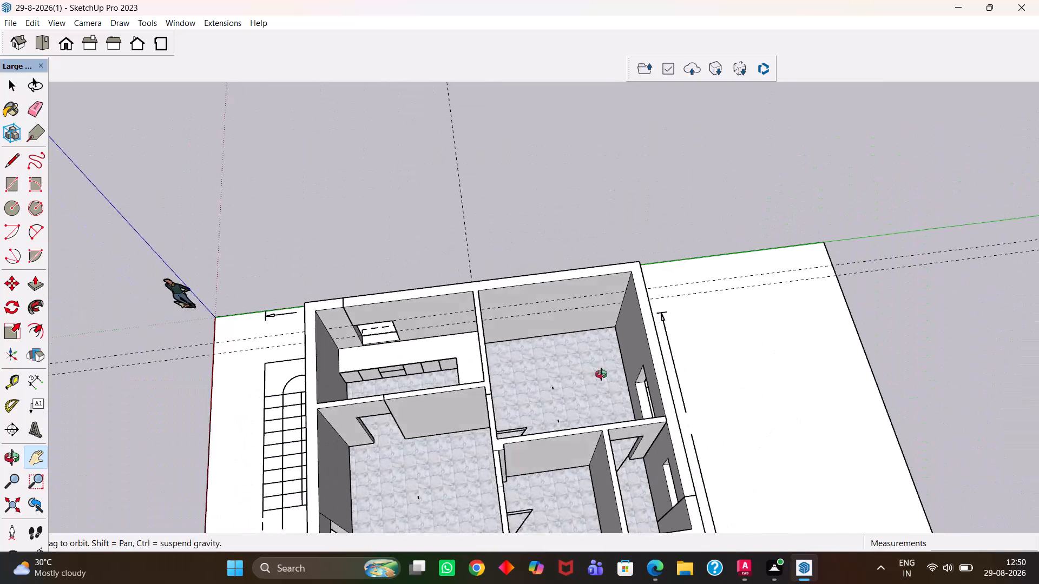
Examine the kitchen's L-shaped counter and the base cabinets along its short run from above and close up.
middle_click_drag(601, 374, 583, 403)
scroll(583, 403, "up", 1)
left_click_drag(489, 410, 710, 245)
scroll(615, 274, "up", 10)
middle_click_drag(615, 277, 599, 341)
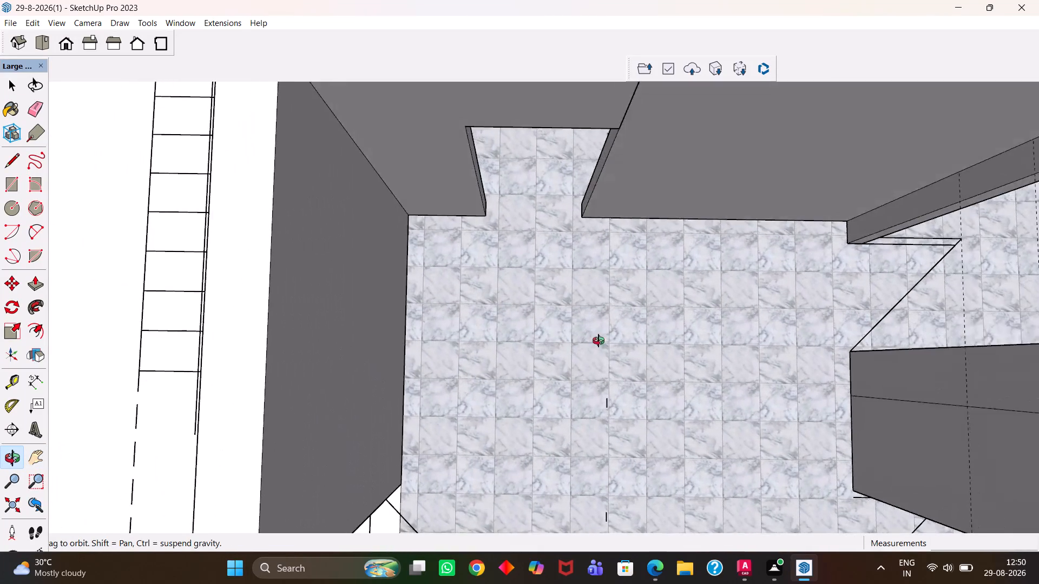
middle_click_drag(599, 341, 618, 311)
scroll(618, 311, "down", 9)
left_click_drag(758, 290, 665, 406)
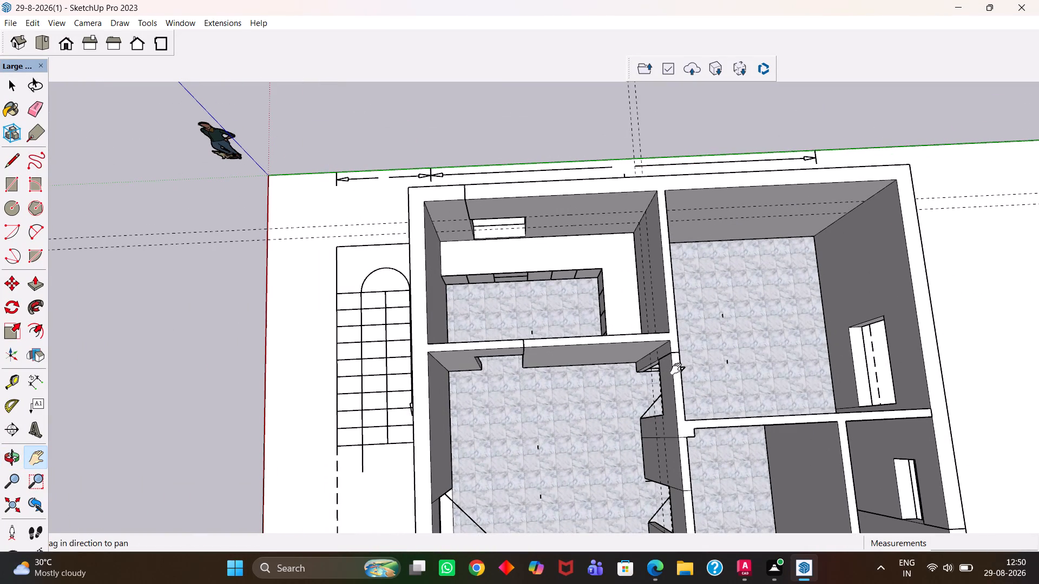
scroll(667, 357, "up", 5)
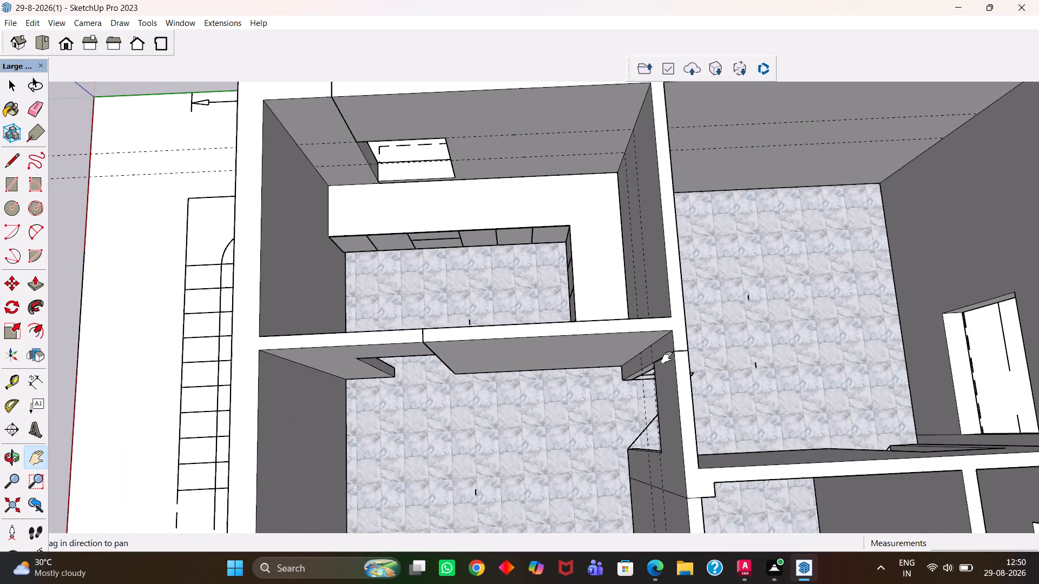
scroll(667, 357, "up", 4)
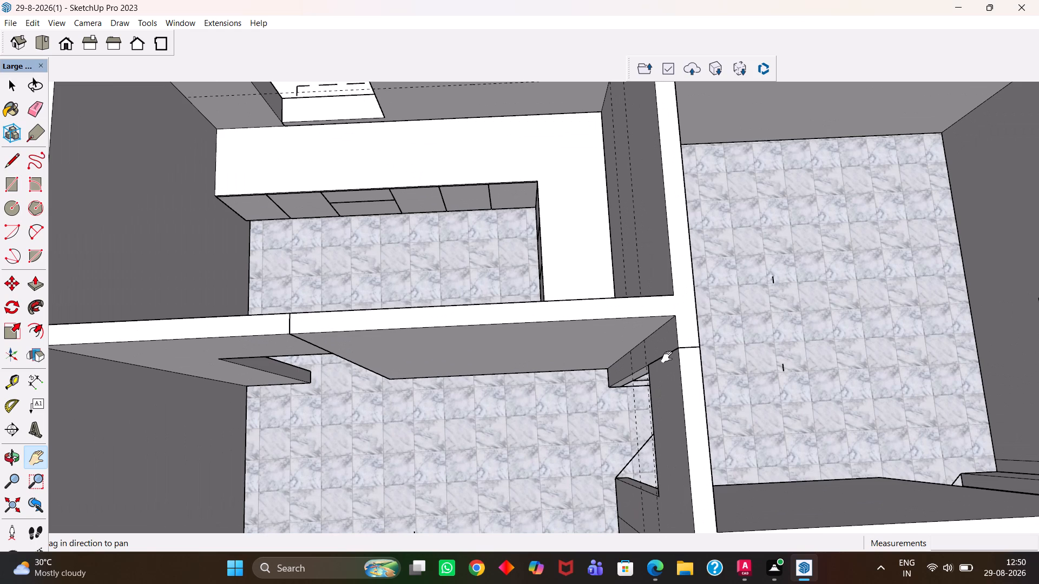
scroll(667, 357, "down", 7)
scroll(560, 276, "up", 7)
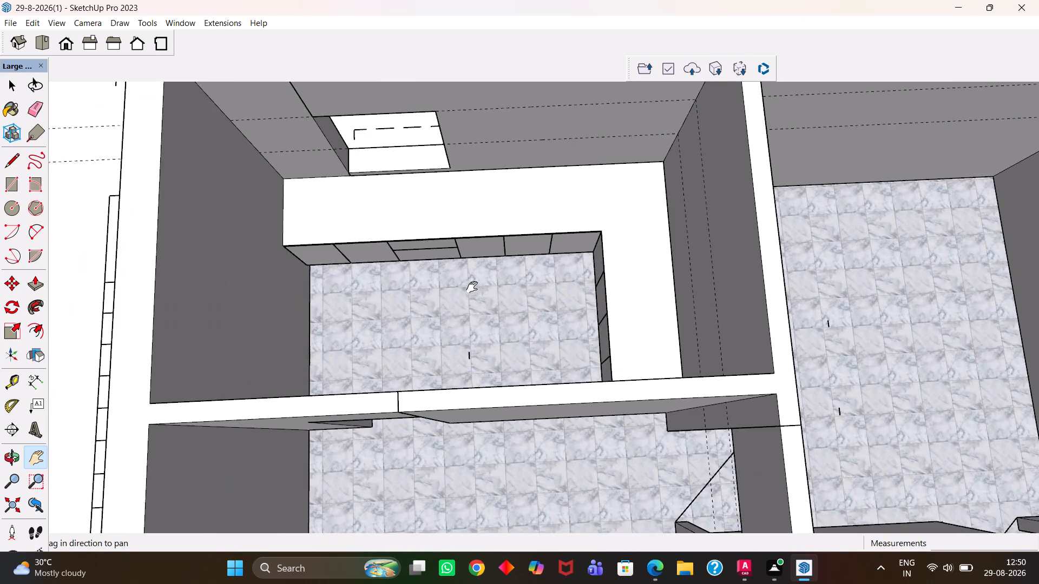
scroll(472, 287, "up", 2)
middle_click_drag(479, 295, 744, 273)
scroll(593, 321, "up", 3)
left_click_drag(680, 245, 674, 402)
middle_click_drag(668, 391, 738, 260)
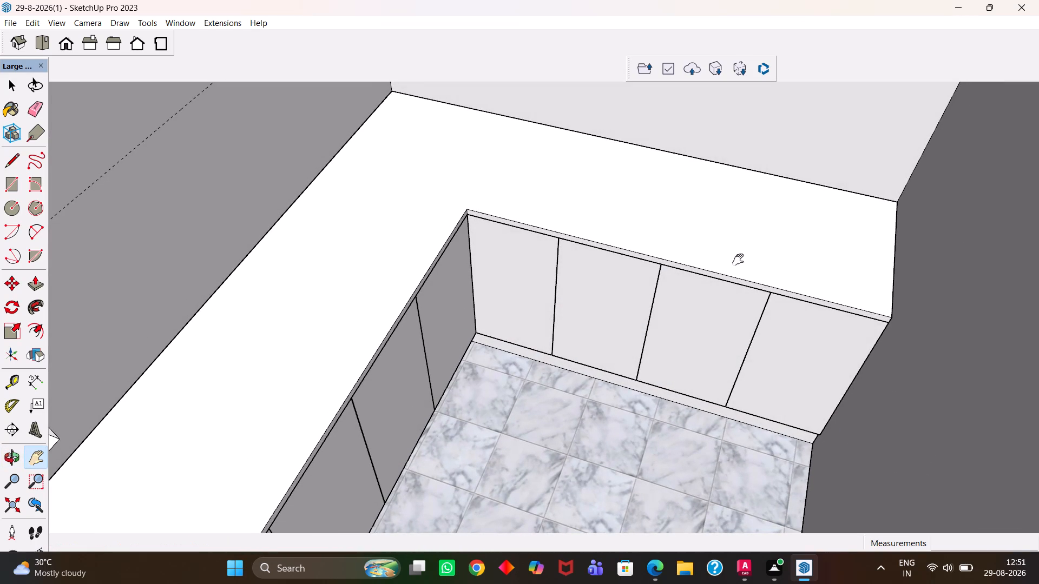
scroll(735, 260, "up", 4)
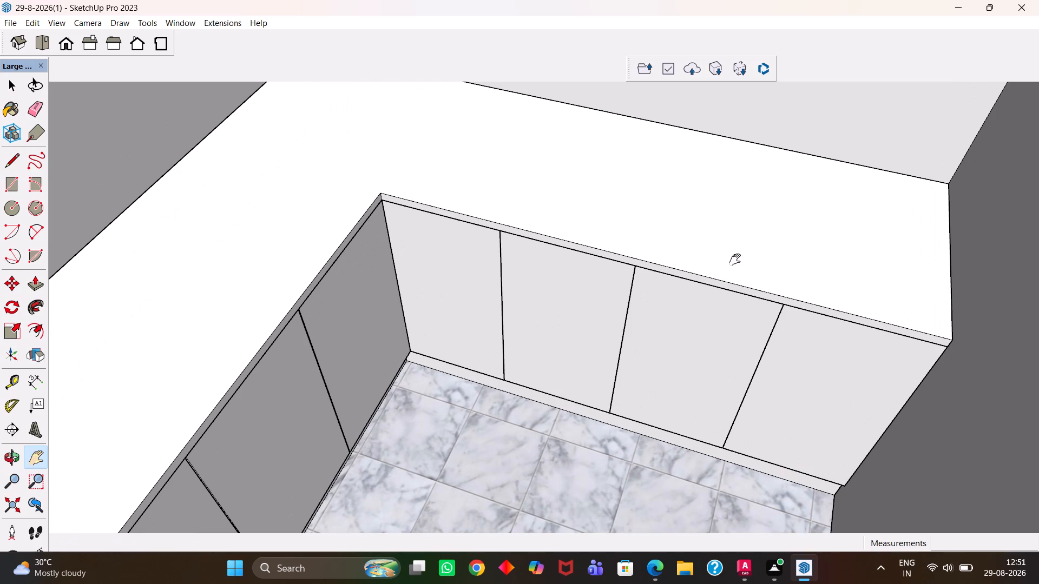
scroll(737, 266, "up", 4)
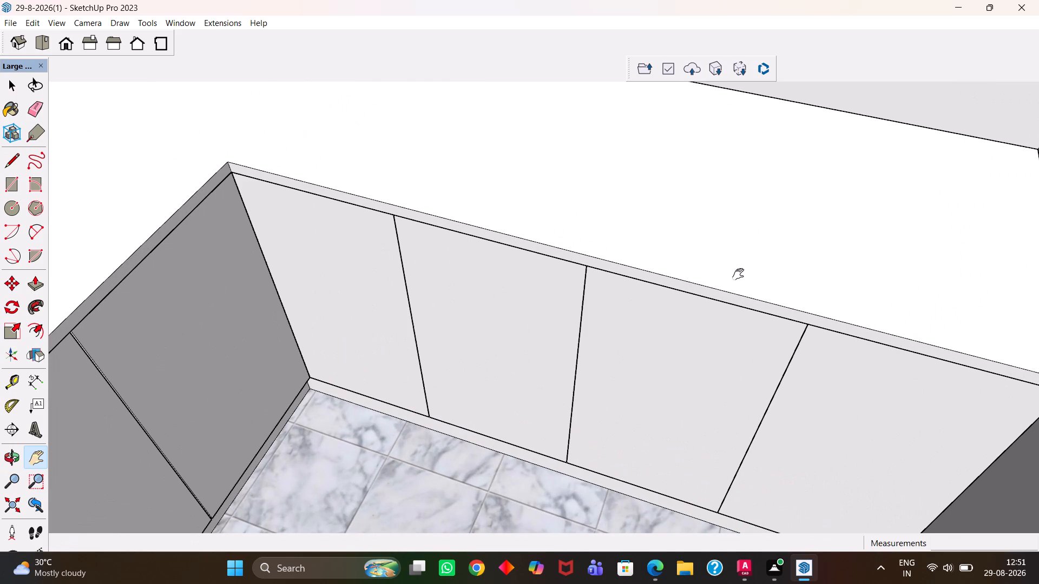
scroll(738, 274, "up", 2)
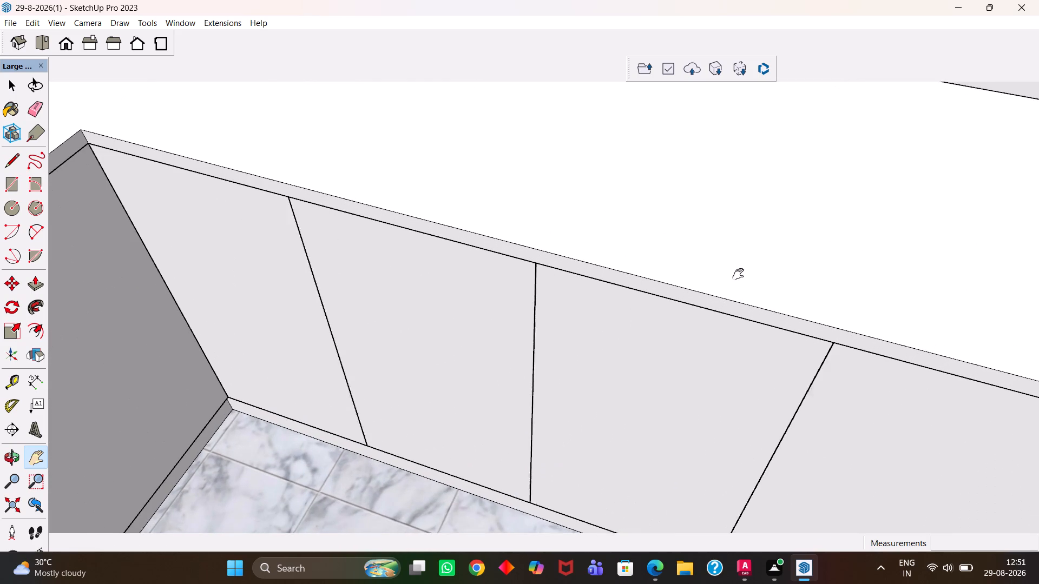
scroll(738, 274, "up", 1)
scroll(738, 274, "down", 3)
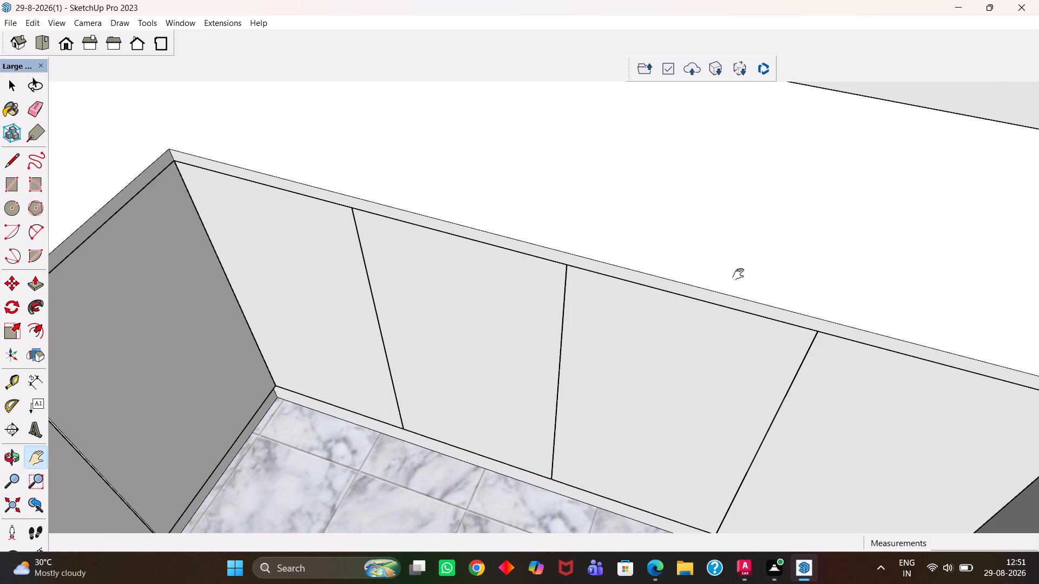
Examine the side wall above the short counter run, where the two horizontal guides cross it.
key("h")
left_click_drag(706, 277, 811, 319)
scroll(685, 307, "down", 5)
middle_click_drag(807, 330, 766, 298)
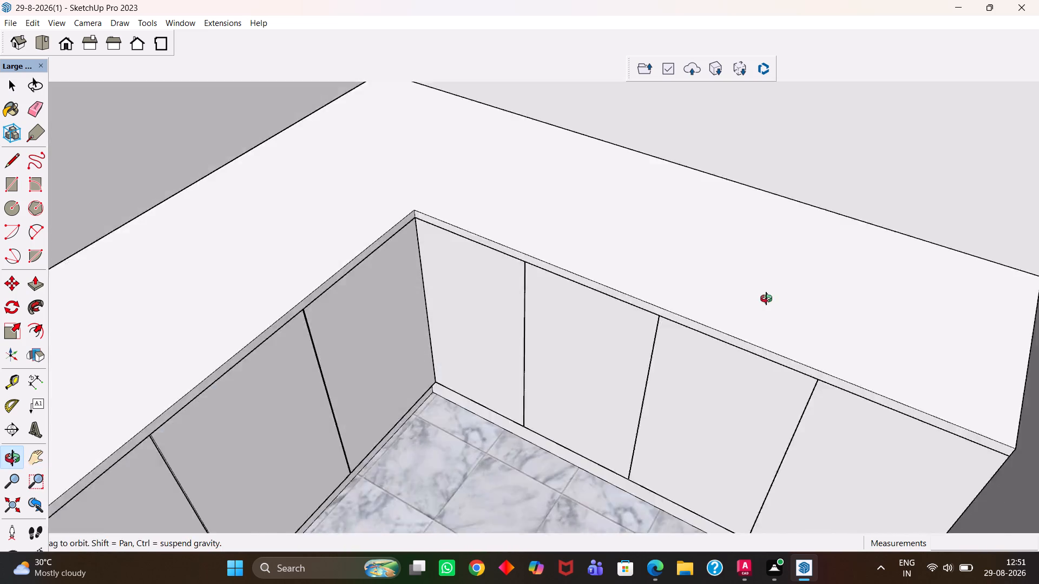
middle_click_drag(766, 298, 793, 291)
scroll(787, 279, "up", 1)
left_click_drag(721, 232, 638, 467)
middle_click_drag(505, 403, 571, 380)
left_click_drag(560, 341, 575, 477)
middle_click_drag(510, 449, 582, 364)
scroll(582, 364, "down", 3)
left_click_drag(573, 310, 534, 531)
middle_click_drag(550, 502, 546, 464)
left_click_drag(537, 457, 543, 443)
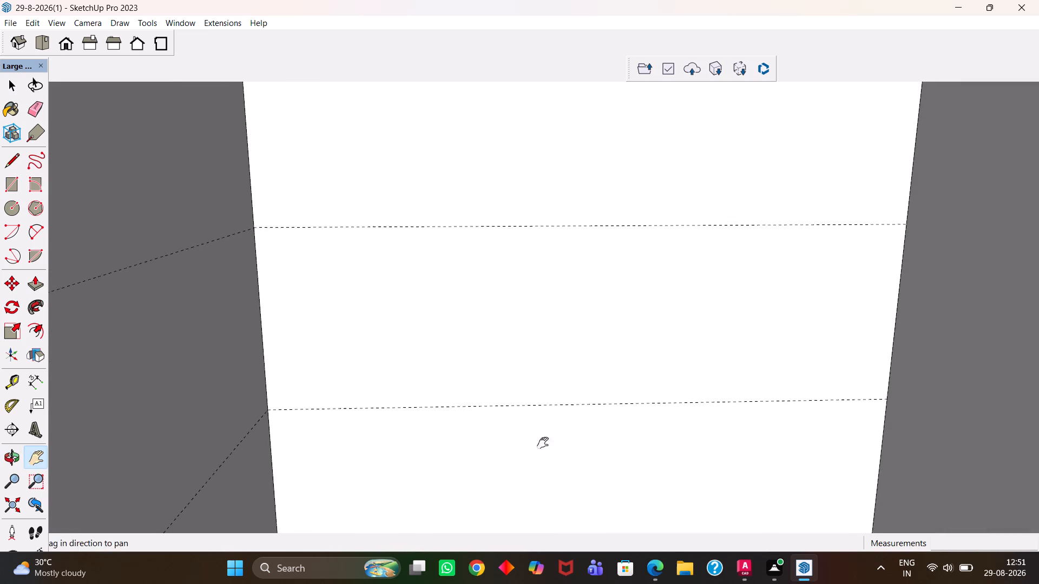
left_click_drag(543, 443, 547, 436)
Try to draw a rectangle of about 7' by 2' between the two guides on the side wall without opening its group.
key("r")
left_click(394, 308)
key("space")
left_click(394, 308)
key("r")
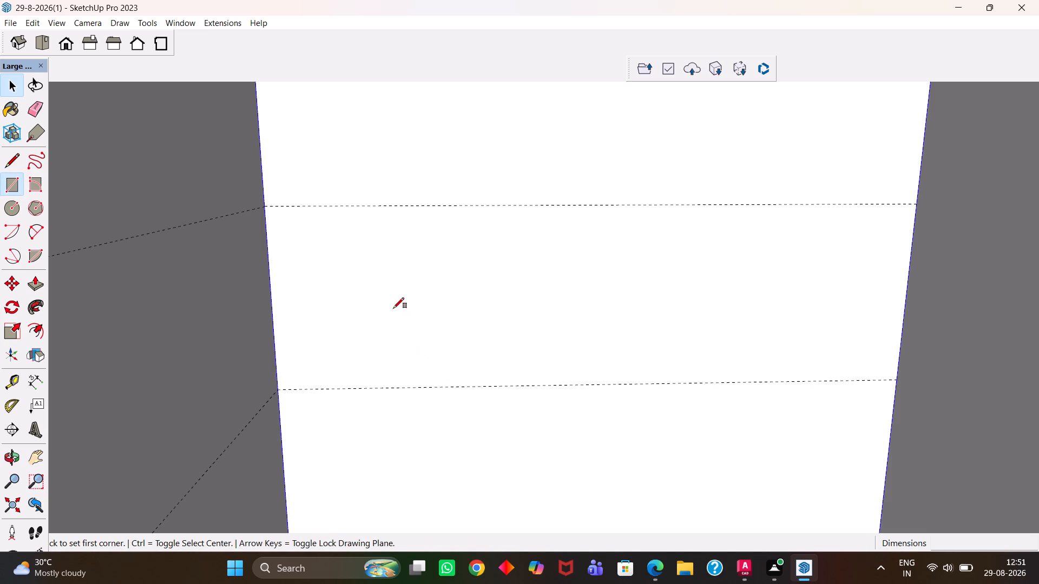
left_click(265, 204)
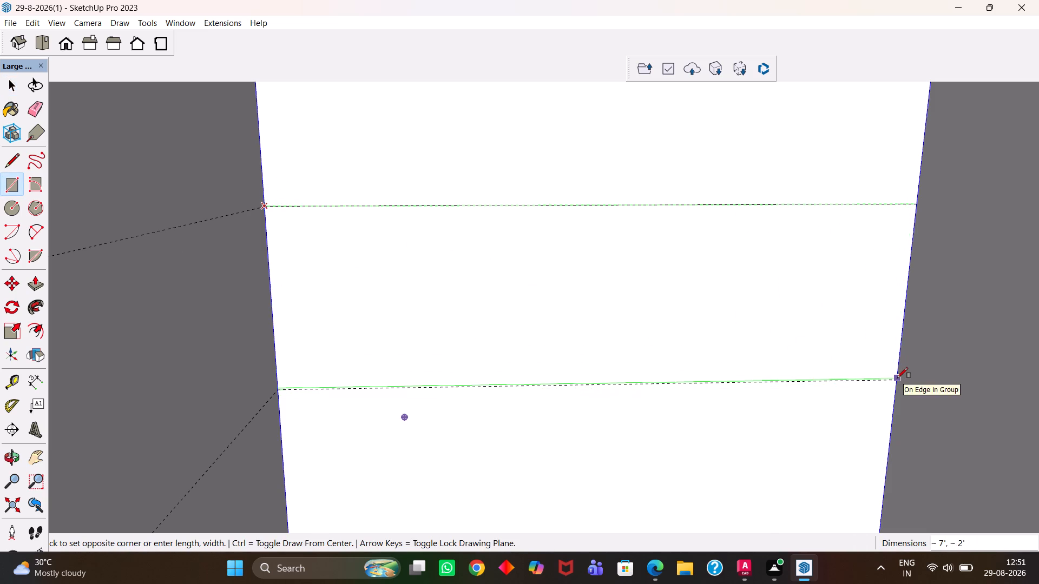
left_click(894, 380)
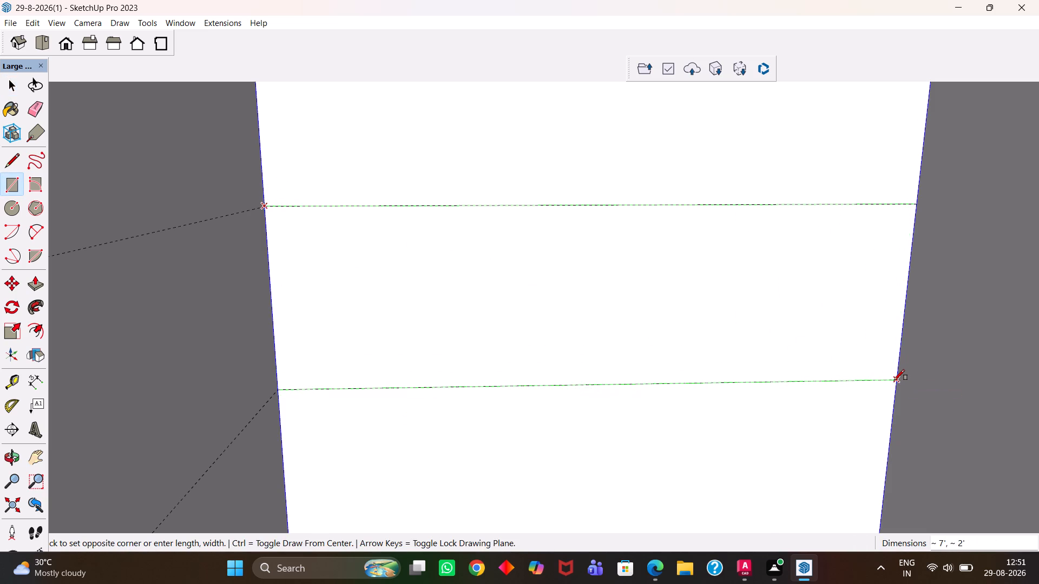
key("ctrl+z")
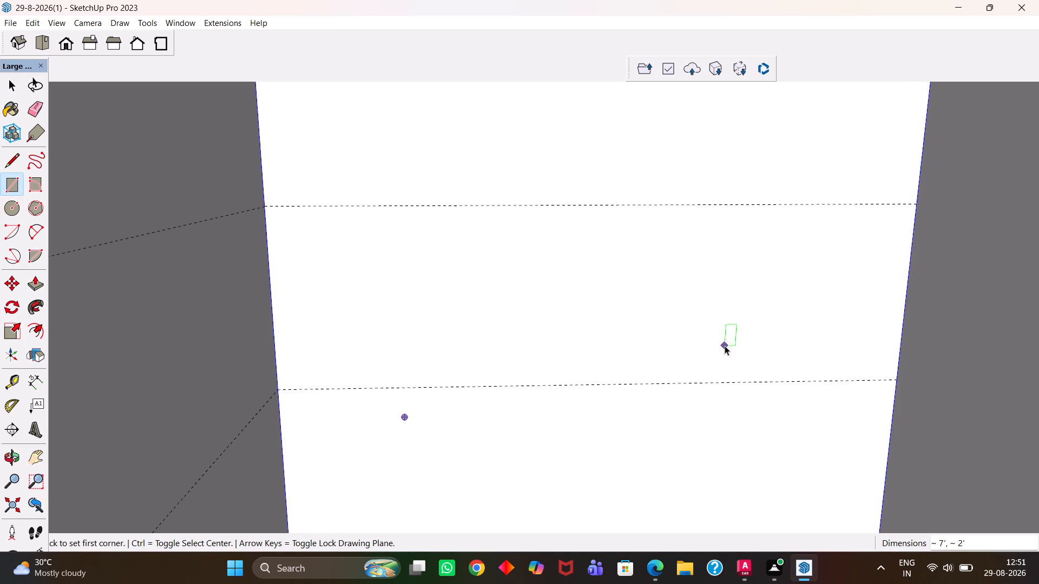
Open the wall's group and draw a rectangle of about 2' by 7' between the two guides, spanning the side wall's full width.
key("space")
double_click(718, 333)
key("r")
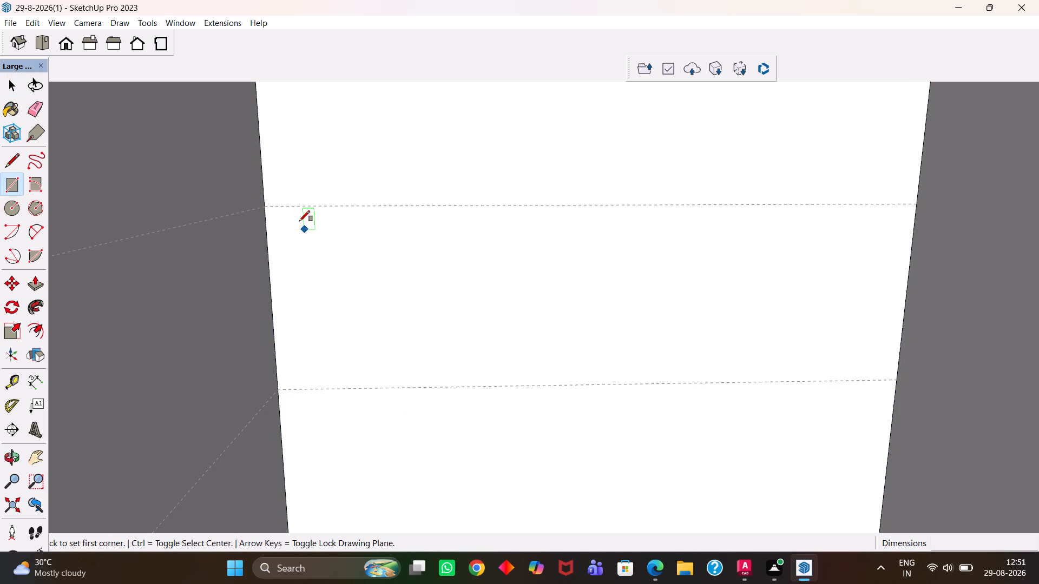
left_click(264, 205)
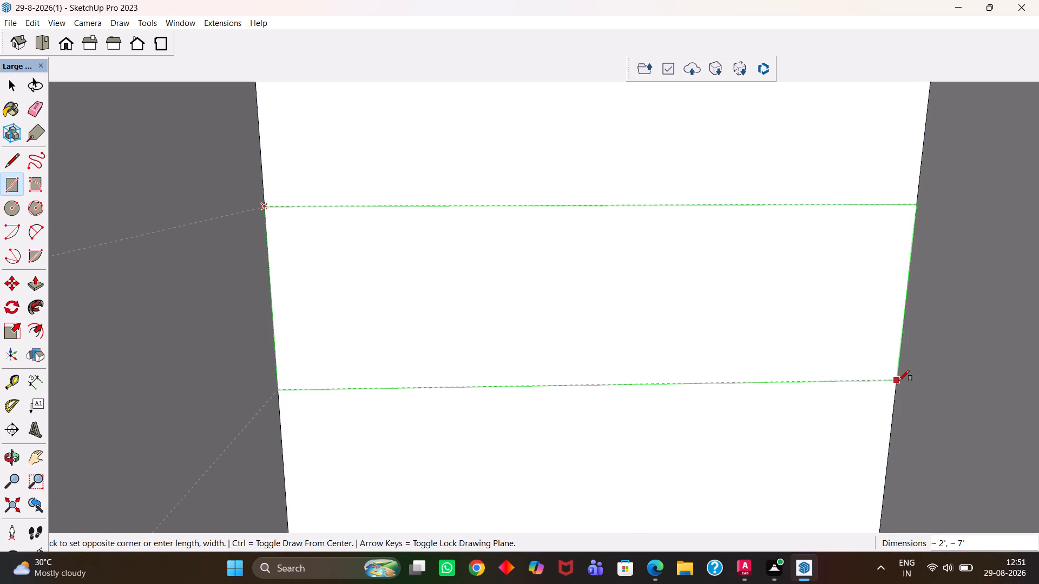
left_click(893, 382)
middle_click_drag(777, 334, 764, 343)
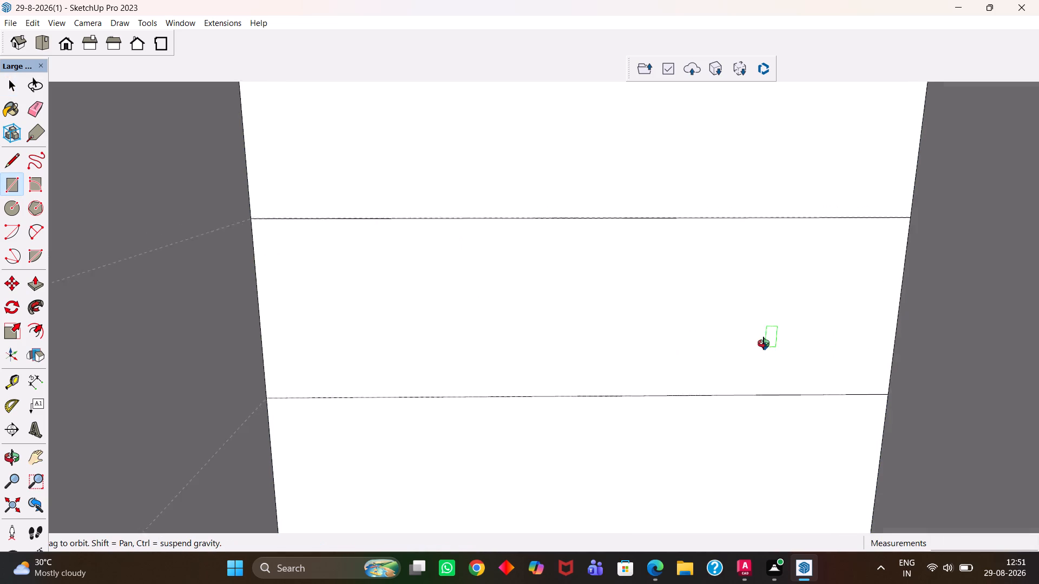
middle_click_drag(764, 343, 733, 382)
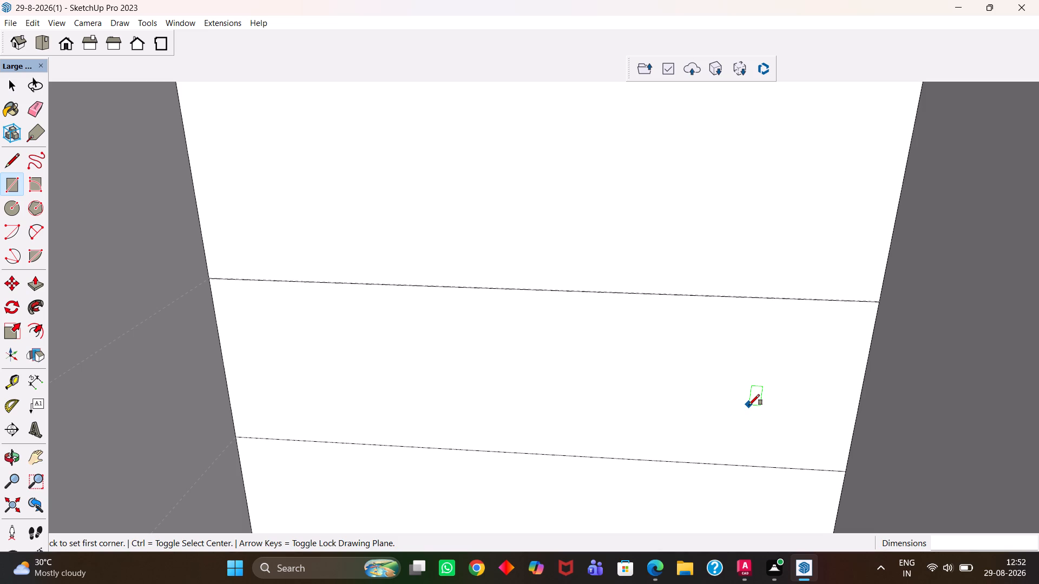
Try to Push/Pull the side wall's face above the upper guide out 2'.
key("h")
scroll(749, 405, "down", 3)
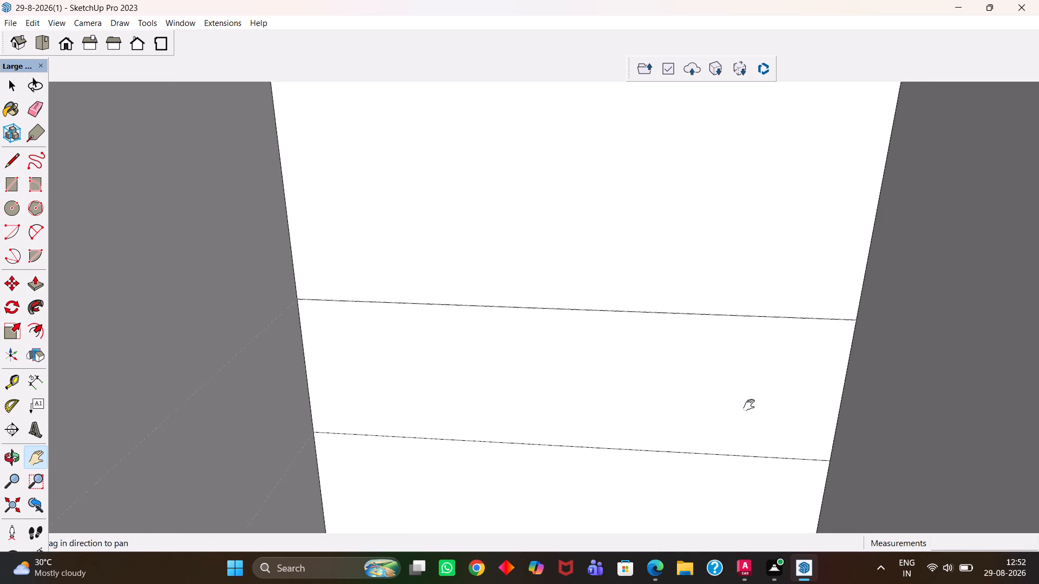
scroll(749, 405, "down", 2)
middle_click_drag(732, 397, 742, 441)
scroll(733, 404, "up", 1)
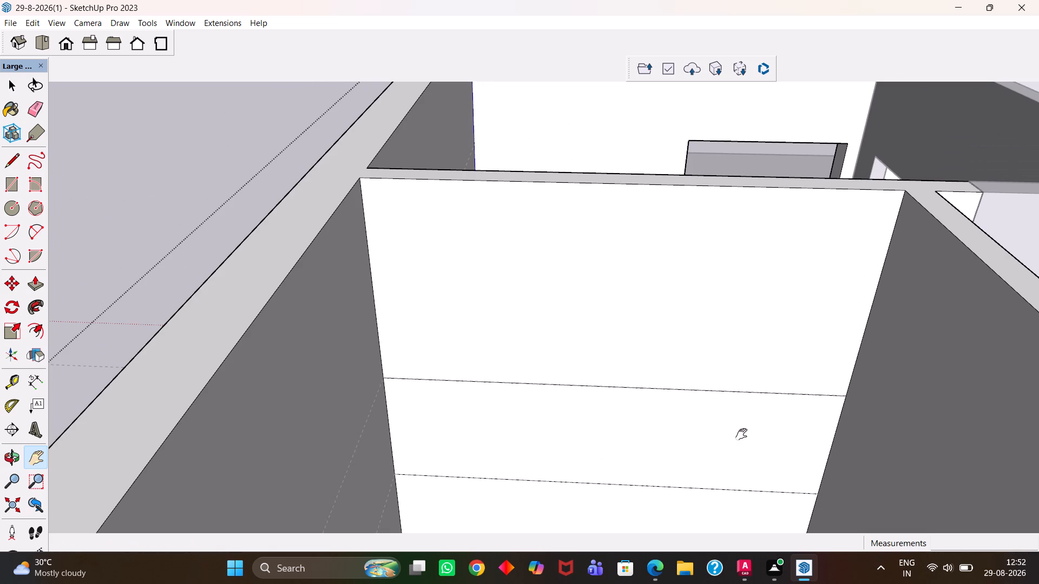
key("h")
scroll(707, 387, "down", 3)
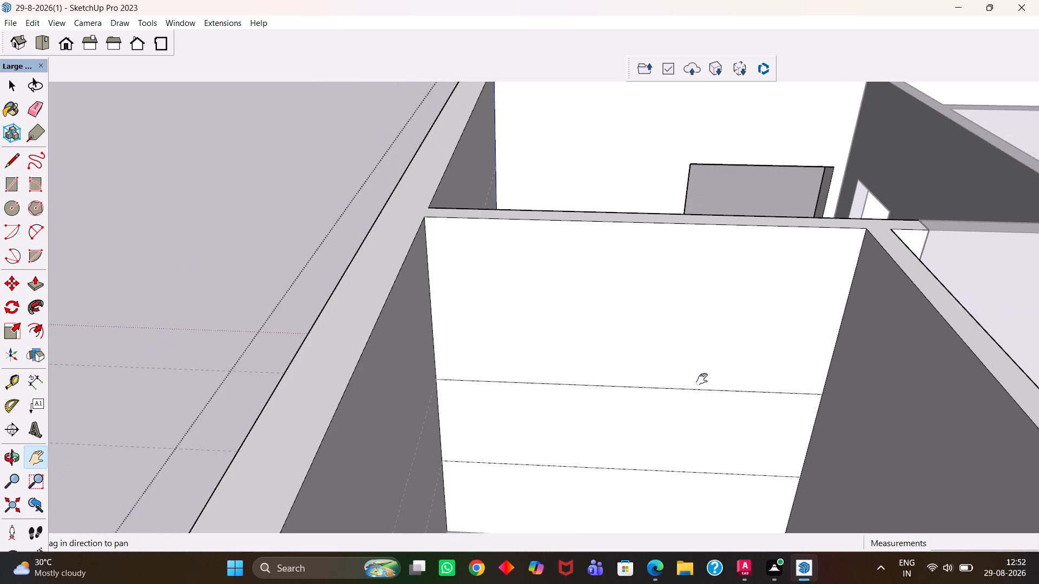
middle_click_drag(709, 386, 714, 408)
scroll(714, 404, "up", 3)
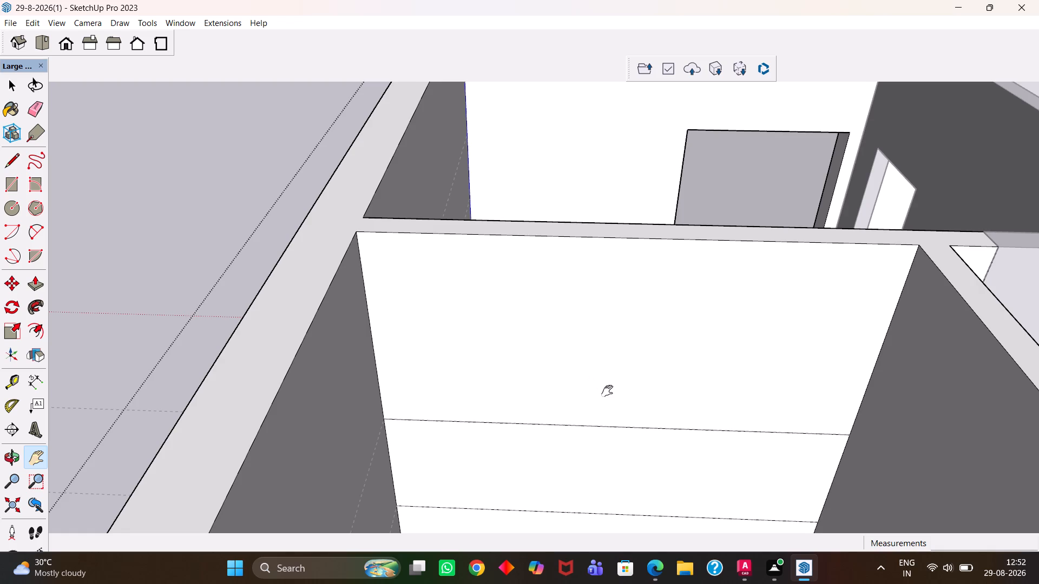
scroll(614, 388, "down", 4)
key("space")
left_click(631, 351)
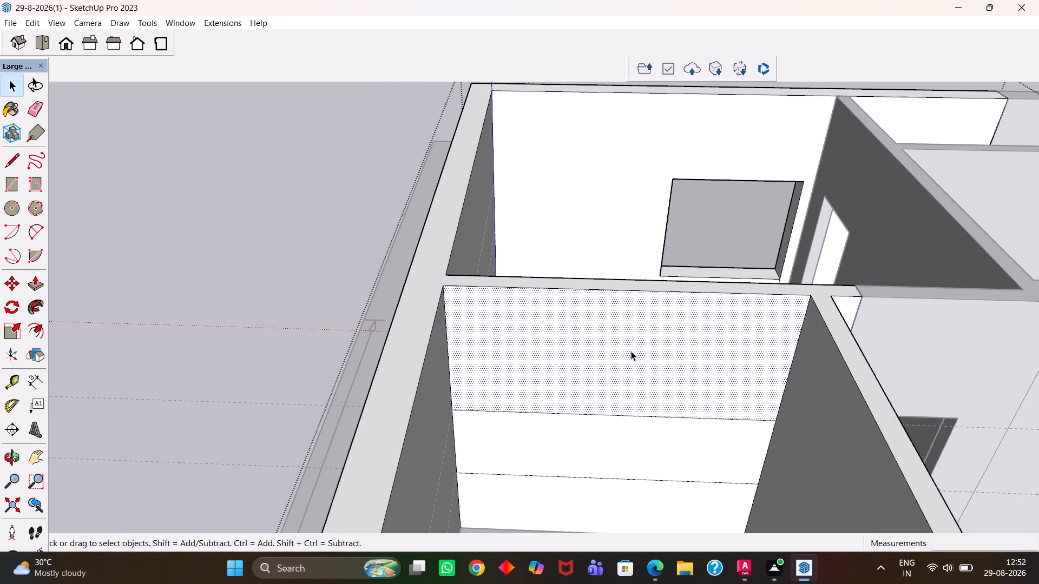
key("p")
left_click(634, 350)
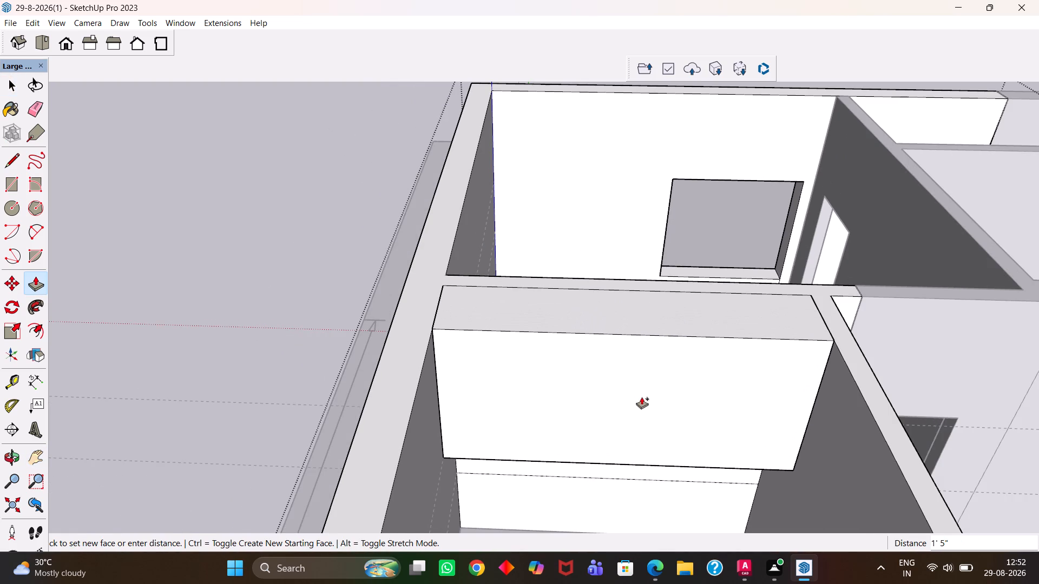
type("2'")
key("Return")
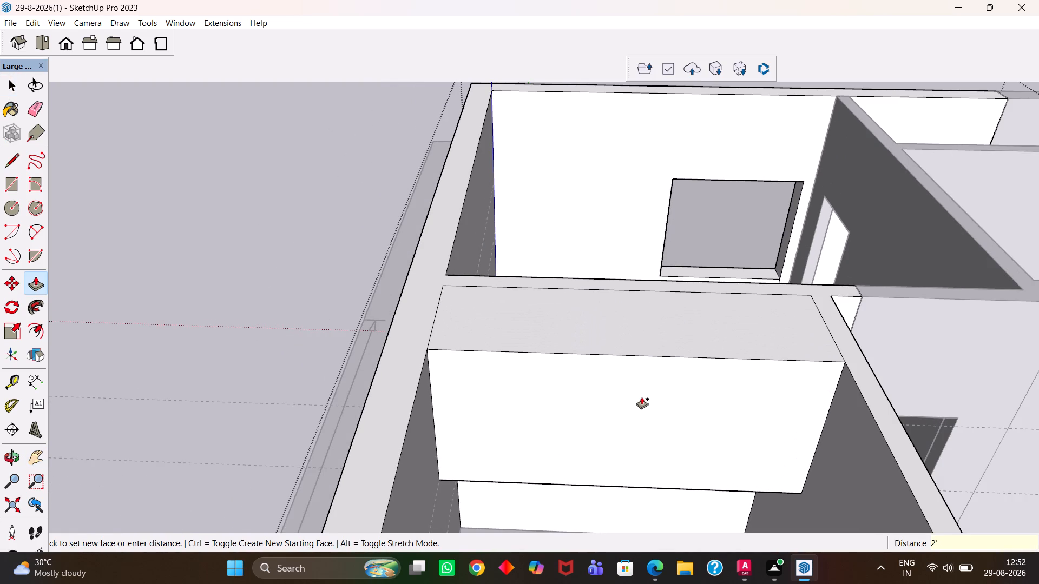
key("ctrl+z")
Push/Pull the rectangle between the two guides on the side wall out 15" into the kitchen.
left_click(691, 454)
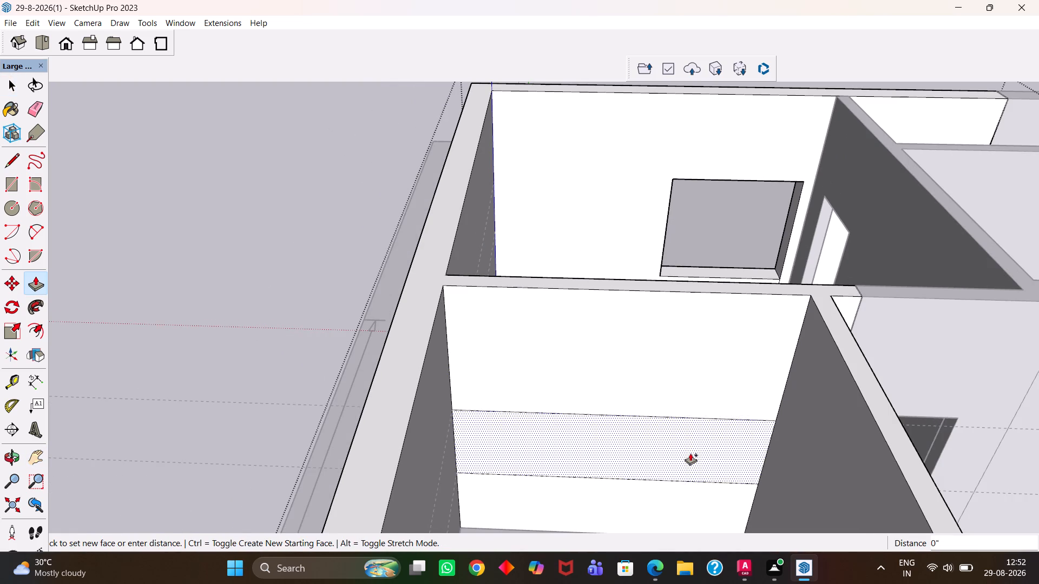
type("18")
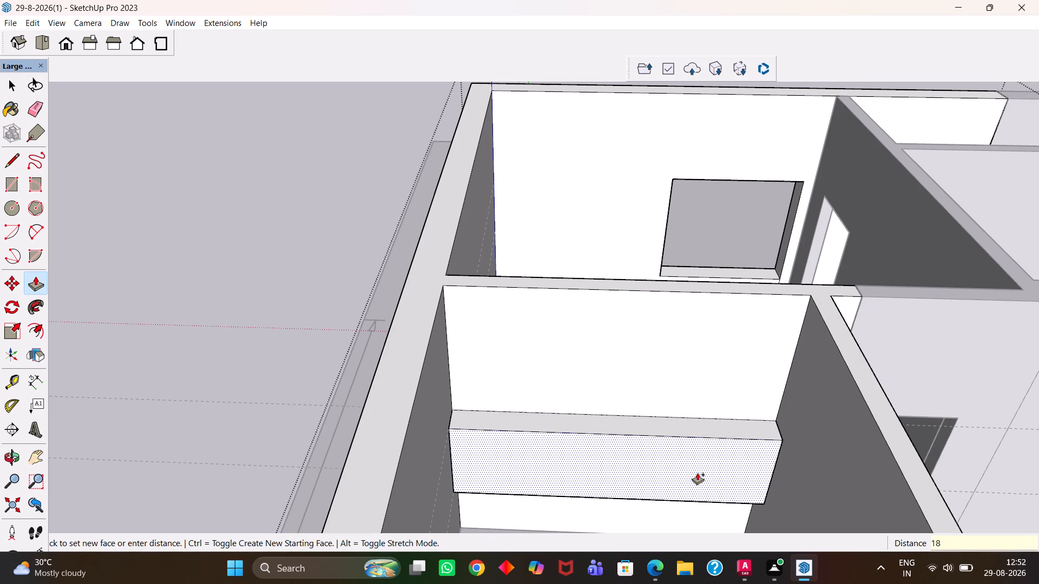
key("BackSpace")
type("5\"")
key("Return")
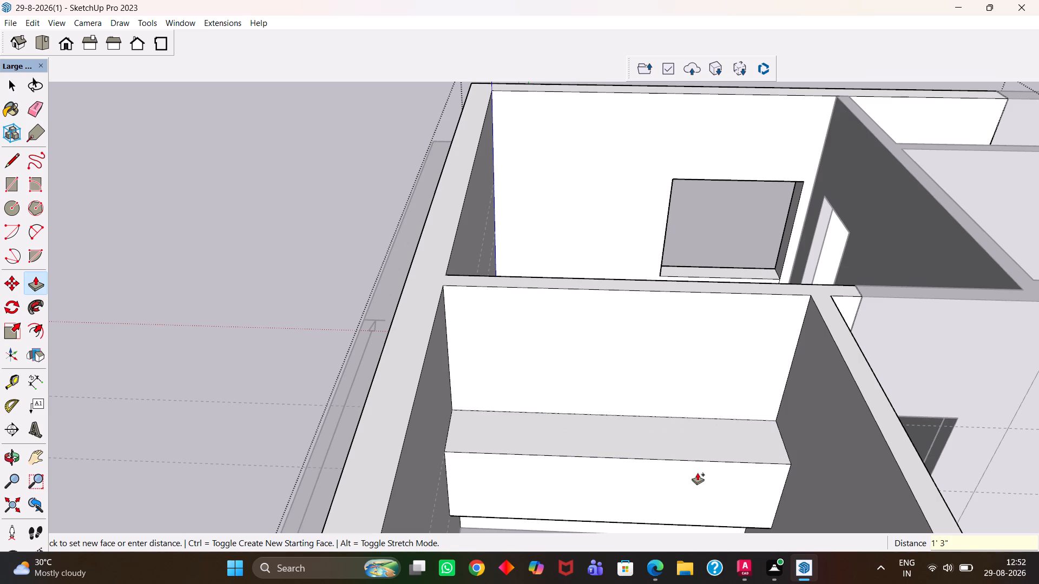
Draw a rectangle of about 5' 1 1/2" by 2' between the guides, from the window opening to the existing cabinet volume.
middle_click_drag(694, 481, 643, 490)
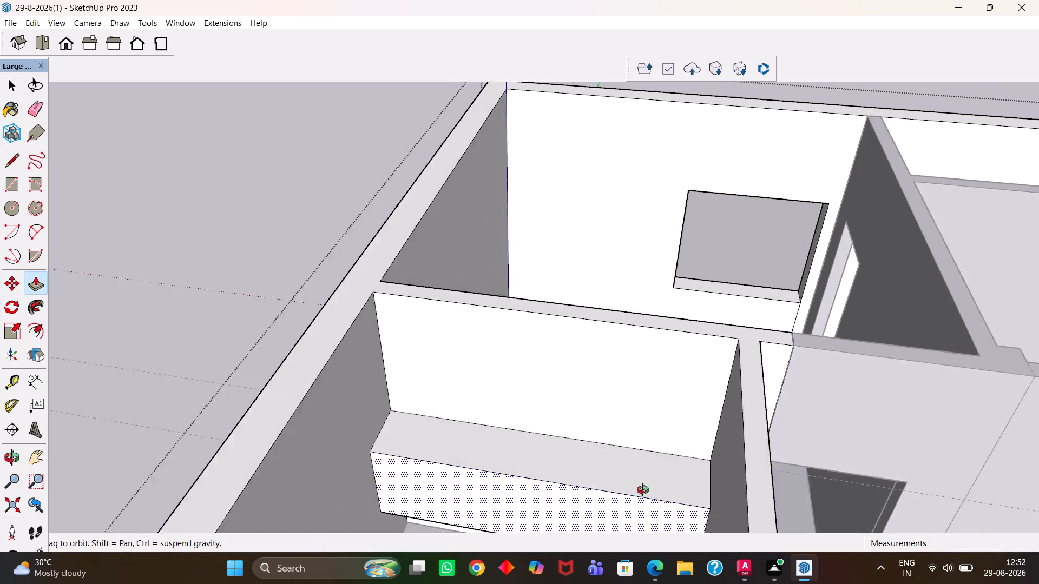
middle_click_drag(643, 490, 607, 479)
key("h")
scroll(585, 474, "up", 1)
left_click_drag(441, 420, 757, 297)
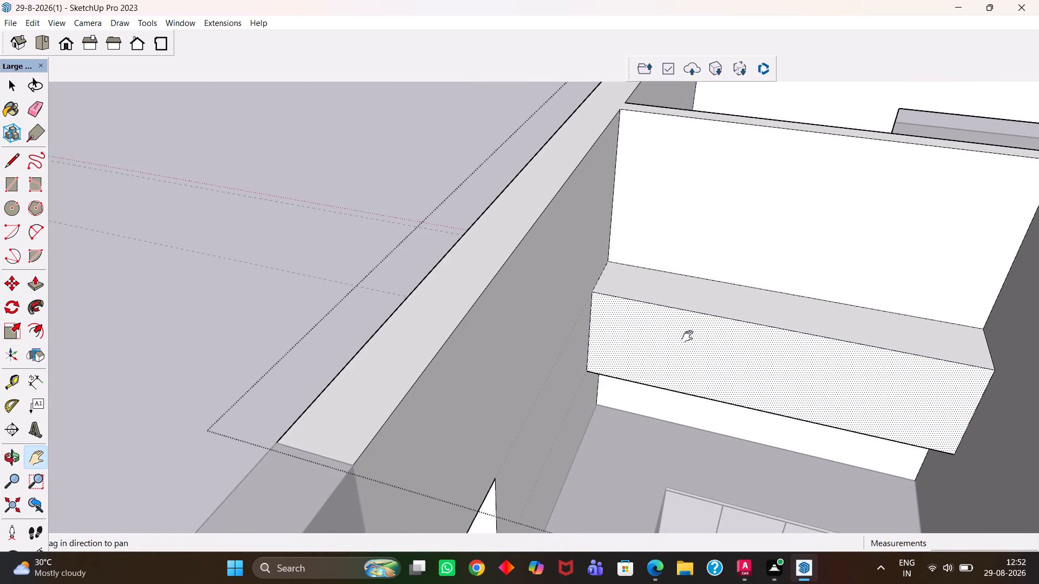
left_click_drag(633, 333, 705, 321)
middle_click_drag(739, 354, 534, 372)
left_click_drag(483, 333, 624, 321)
middle_click_drag(656, 384, 611, 391)
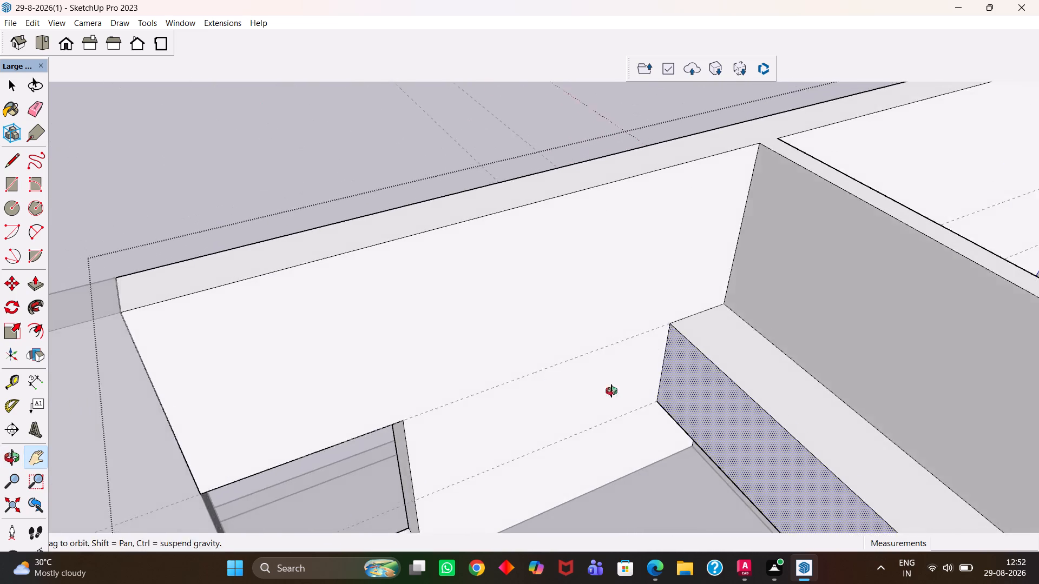
middle_click_drag(611, 391, 560, 384)
left_click_drag(445, 352, 614, 322)
middle_click_drag(595, 387, 575, 366)
scroll(579, 363, "up", 1)
key("space")
left_click(582, 375)
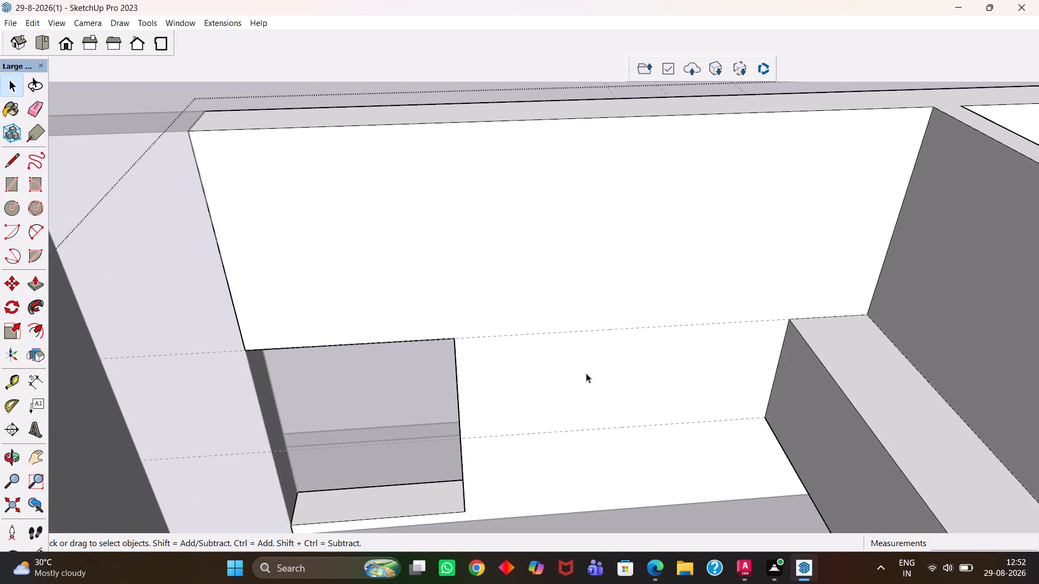
double_click(586, 373)
scroll(586, 373, "down", 2)
scroll(586, 373, "up", 2)
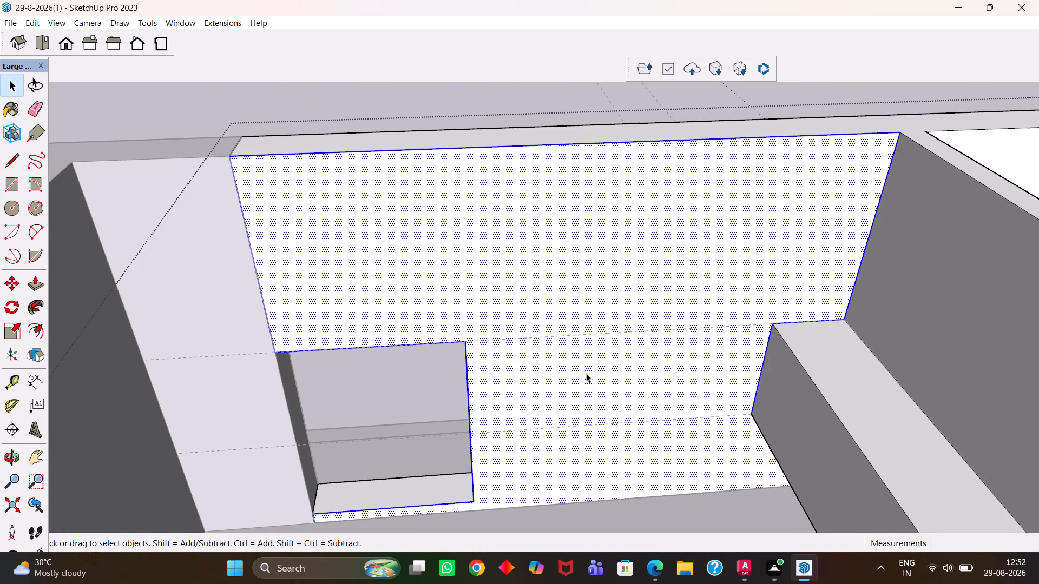
key("r")
left_click(452, 336)
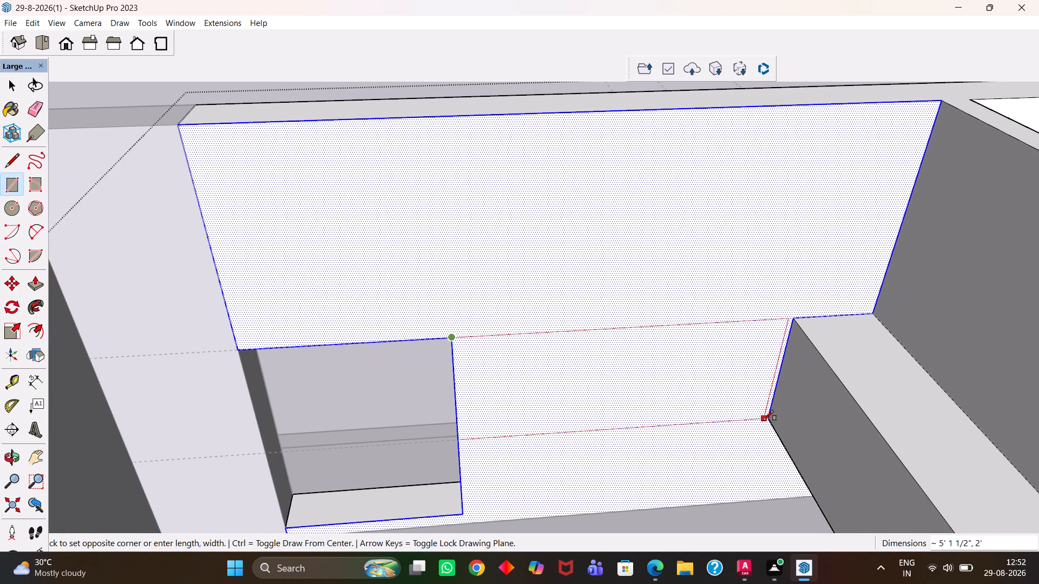
left_click(768, 420)
Push/Pull the new rectangle beside the window opening out 15" into the kitchen.
key("space")
left_click(738, 379)
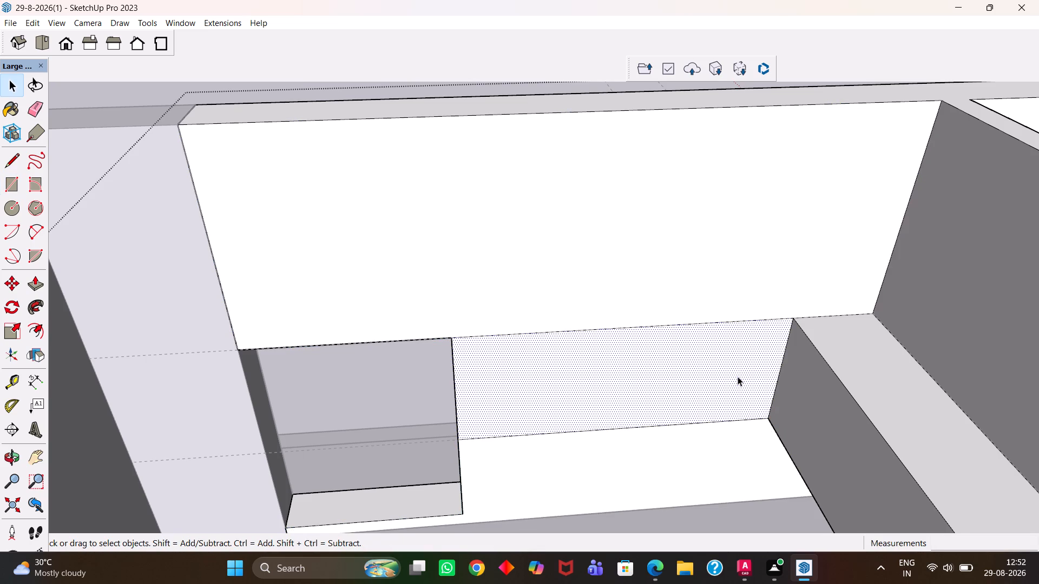
key("p")
left_click(738, 376)
type("15\"")
key("Return")
Erase the dividing edge on the top where the two wall cabinet volumes meet.
key("e")
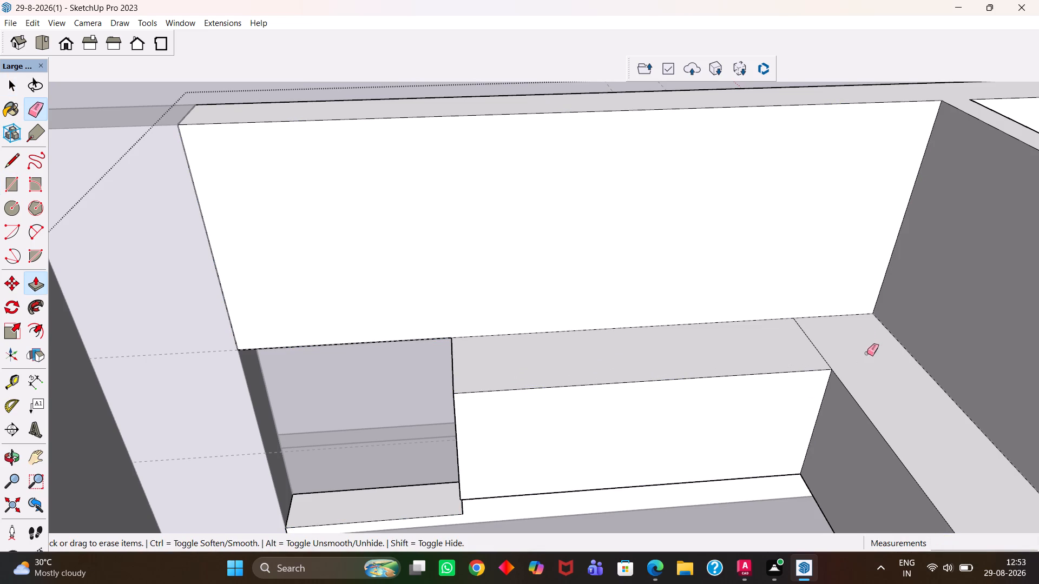
left_click_drag(829, 337, 813, 342)
Offset the front face of the wall cabinet beside the window inward by 18 mm.
middle_click_drag(664, 439, 698, 411)
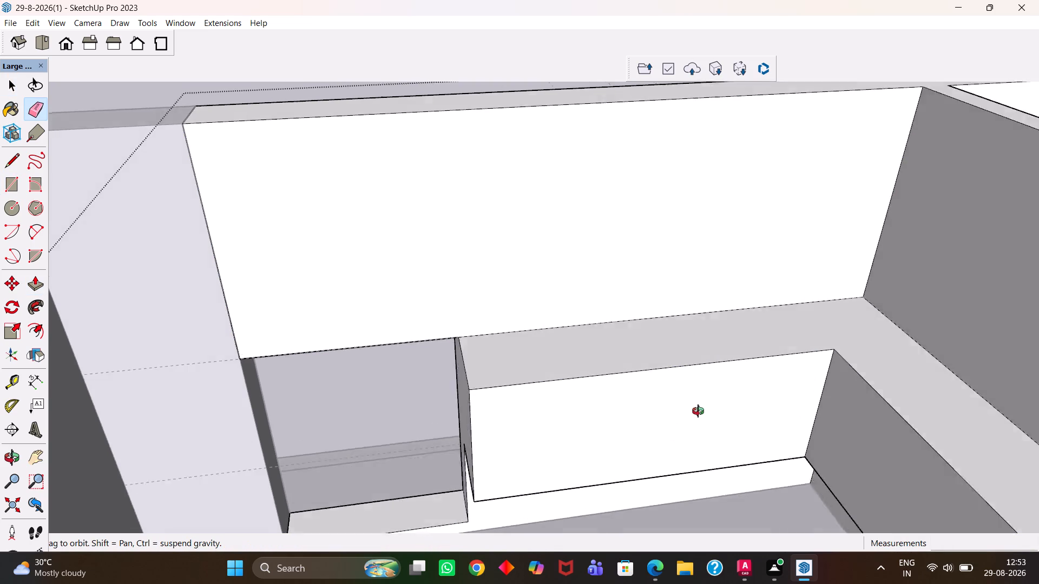
middle_click_drag(698, 411, 709, 444)
scroll(709, 444, "up", 2)
key("space")
left_click(665, 436)
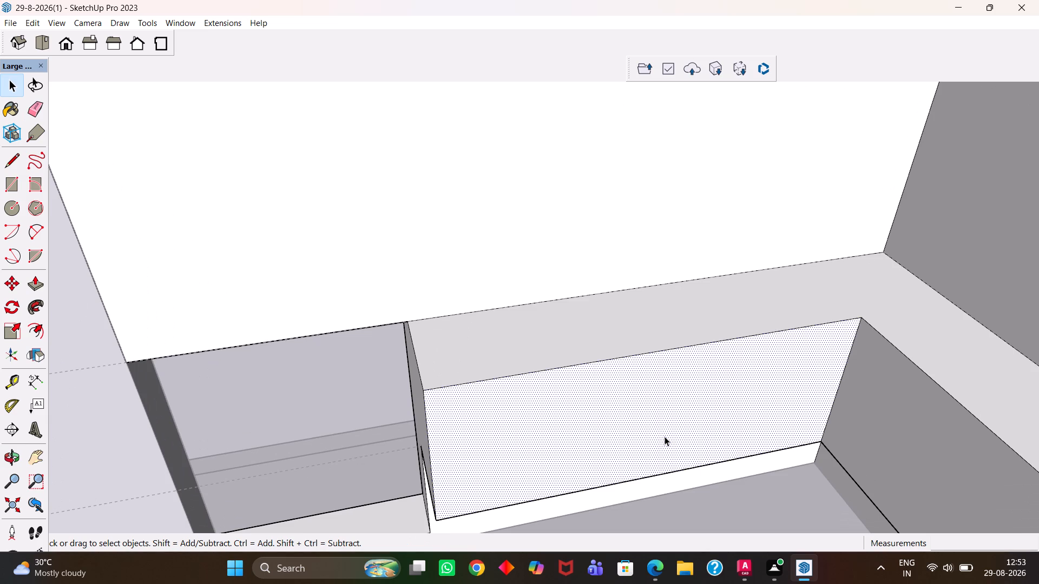
key("f")
left_click_drag(655, 434, 671, 452)
type("18")
type("MM")
key("Return")
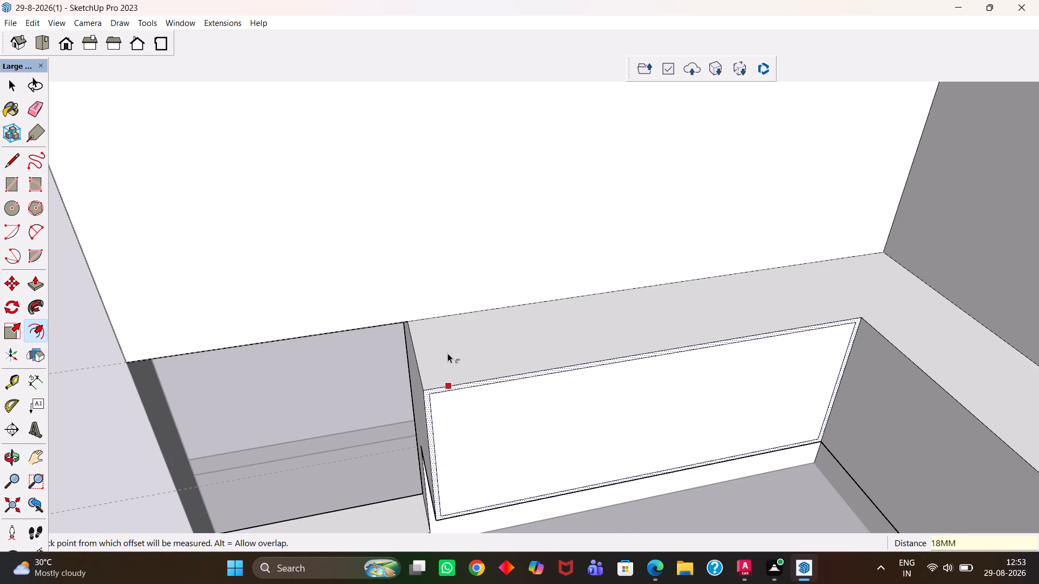
Place a guide on the cabinet top 18 mm from the wall edge above the window-side cabinet.
scroll(474, 353, "up", 2)
key("t")
left_click(481, 306)
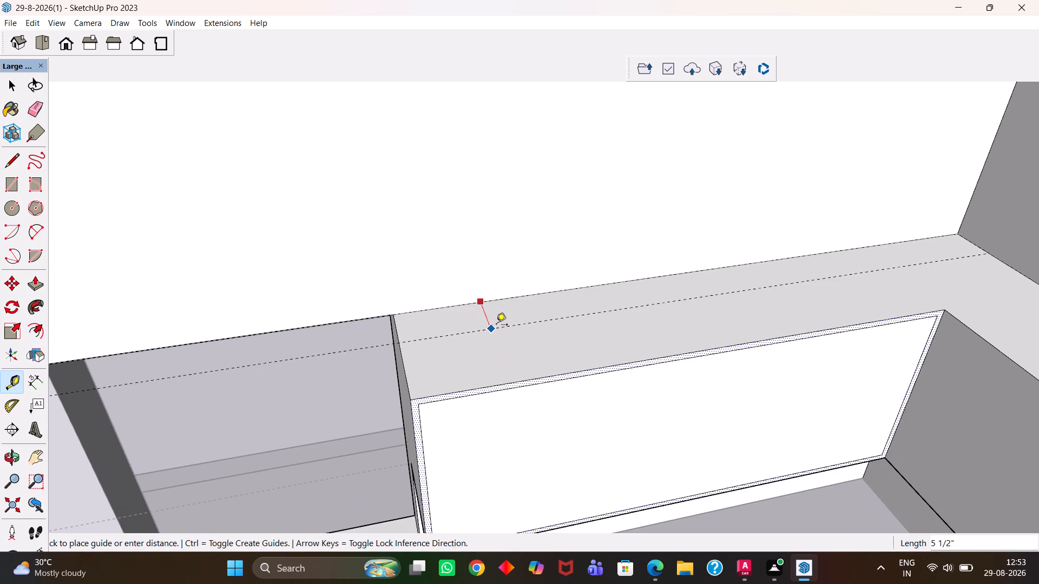
type("18MM")
key("Return")
Push/Pull the window-side cabinet's inner front face back about 1' 2 1/2" to the 18 mm guide.
key("space")
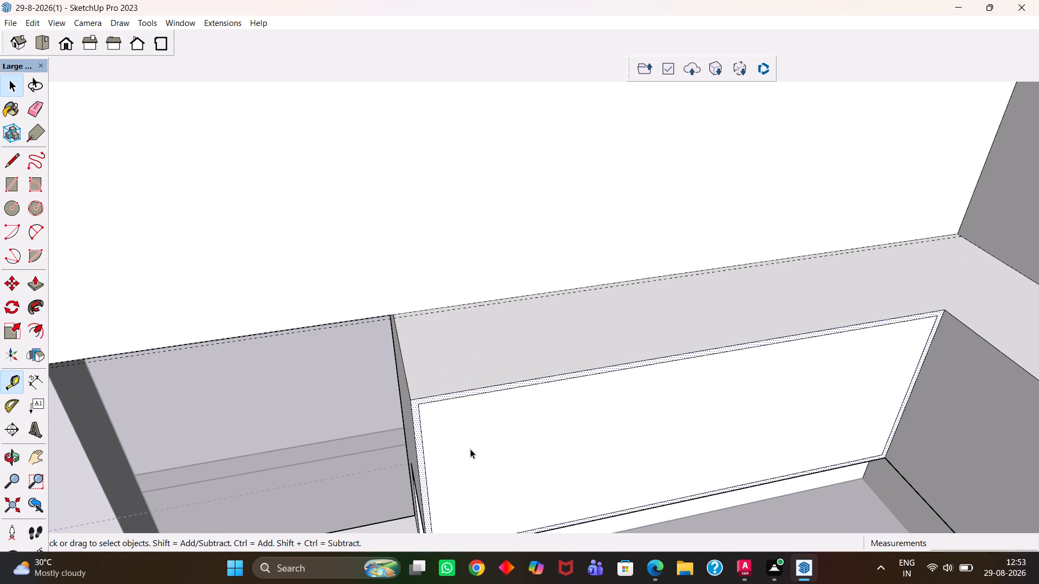
left_click(471, 449)
key("p")
left_click(479, 449)
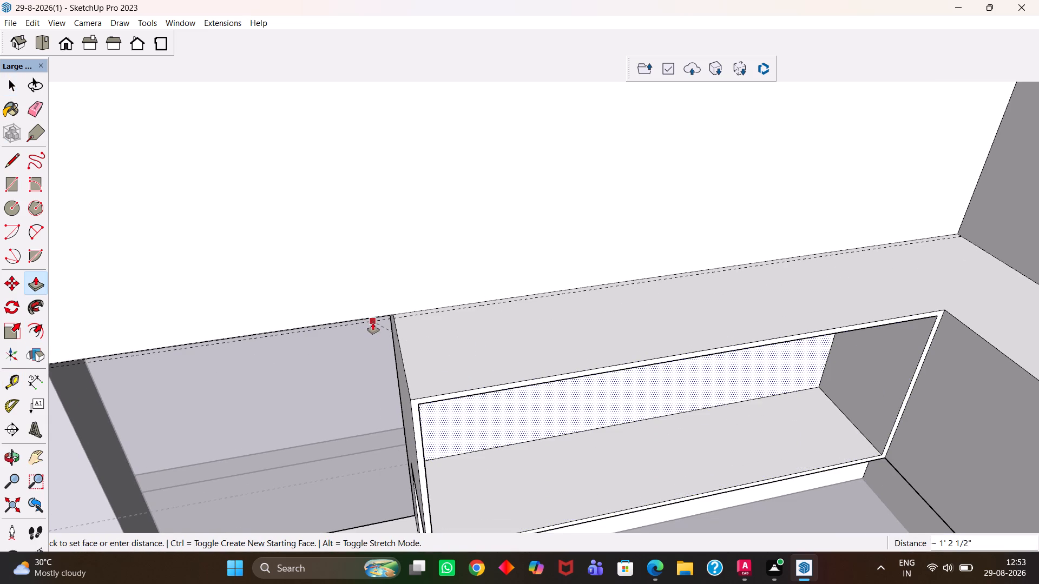
left_click(373, 323)
Push/Pull the hollowed cabinet's inner end face at the corner about 1/2" to the adjoining cabinet's front plane.
scroll(655, 424, "down", 5)
middle_click_drag(646, 429, 677, 420)
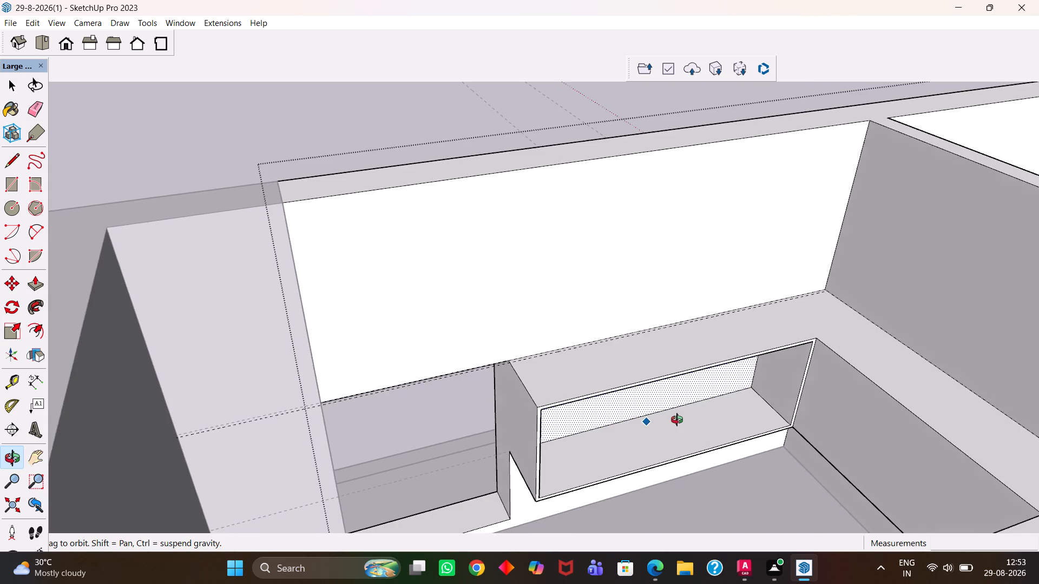
middle_click_drag(677, 420, 676, 420)
scroll(676, 420, "up", 3)
key("h")
left_click_drag(853, 404, 647, 412)
middle_click_drag(666, 409, 704, 412)
scroll(687, 383, "up", 1)
key("h")
scroll(704, 412, "up", 2)
left_click_drag(732, 391, 630, 375)
middle_click_drag(542, 379, 679, 409)
middle_click_drag(675, 409, 669, 408)
middle_click_drag(640, 398, 622, 388)
middle_click(620, 387)
middle_click(618, 385)
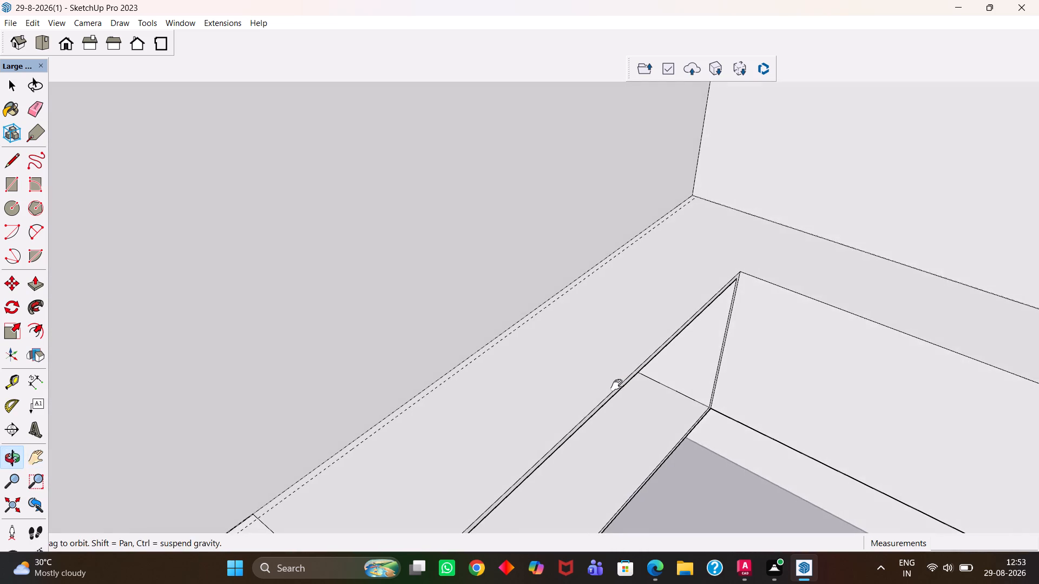
key("h")
scroll(732, 395, "up", 3)
left_click_drag(806, 394, 642, 380)
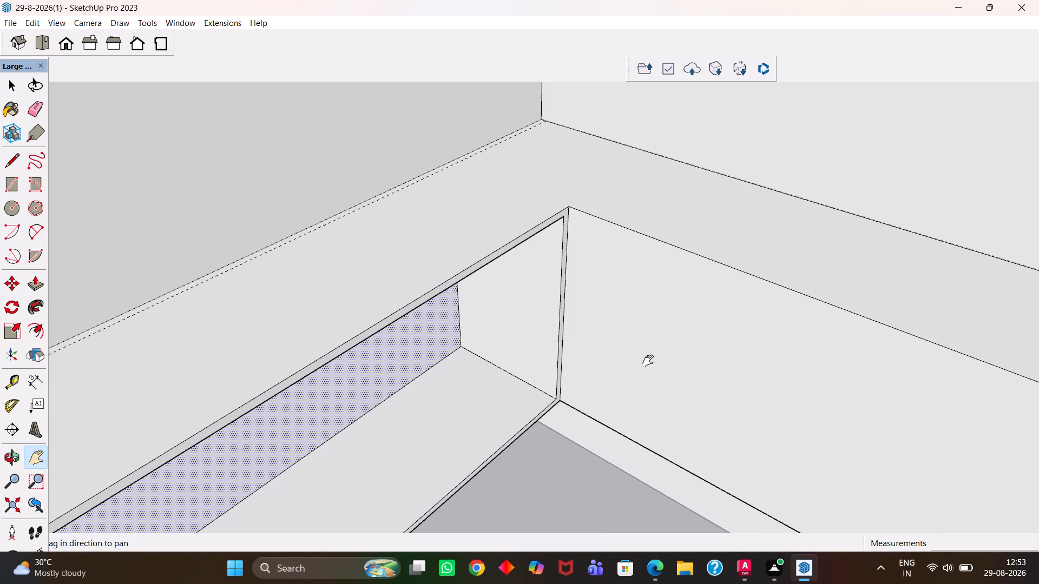
middle_click_drag(649, 362, 632, 364)
scroll(632, 364, "down", 2)
key("space")
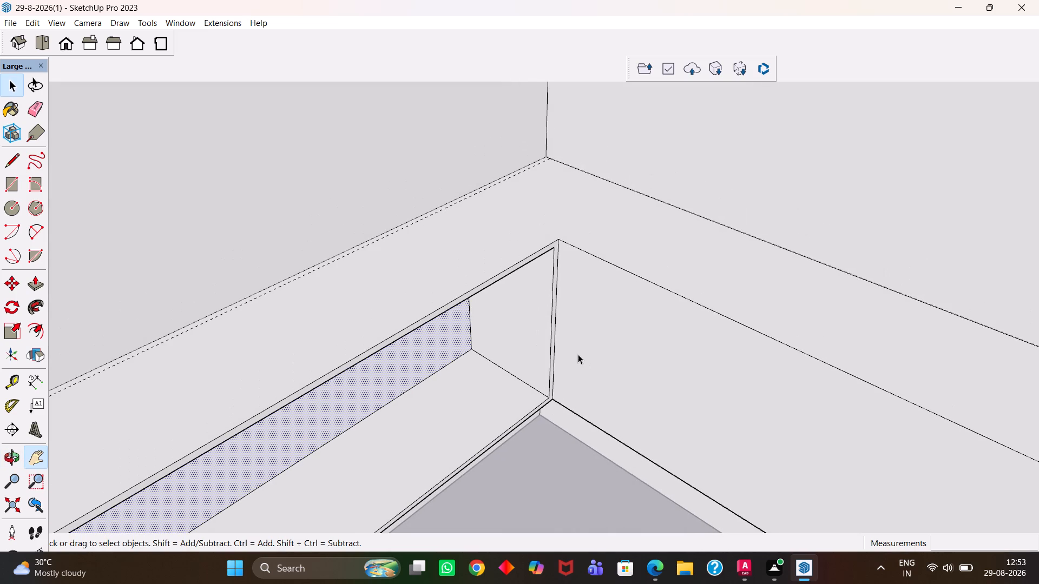
left_click(633, 354)
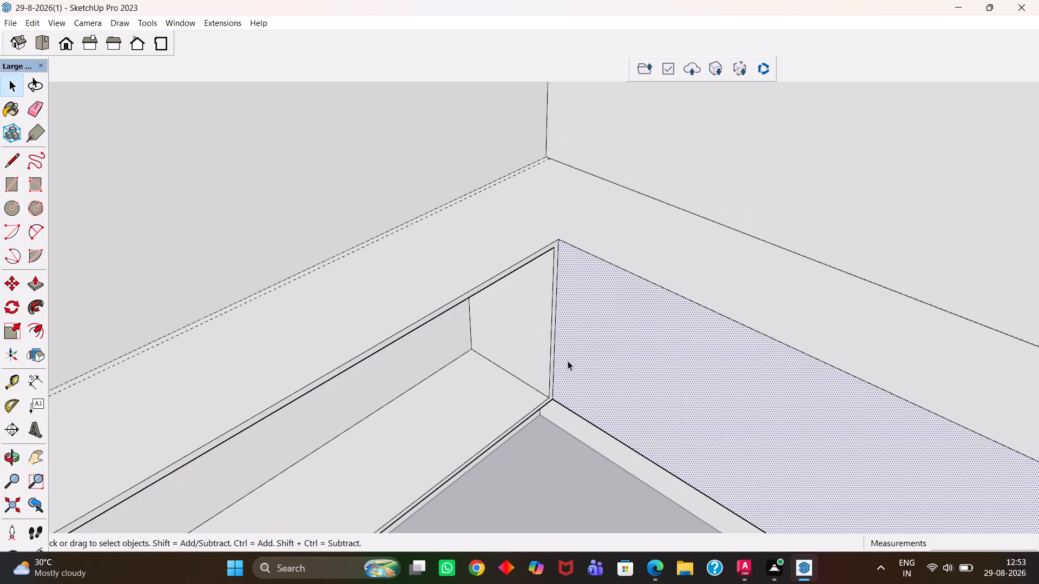
left_click(515, 335)
key("p")
left_click(515, 335)
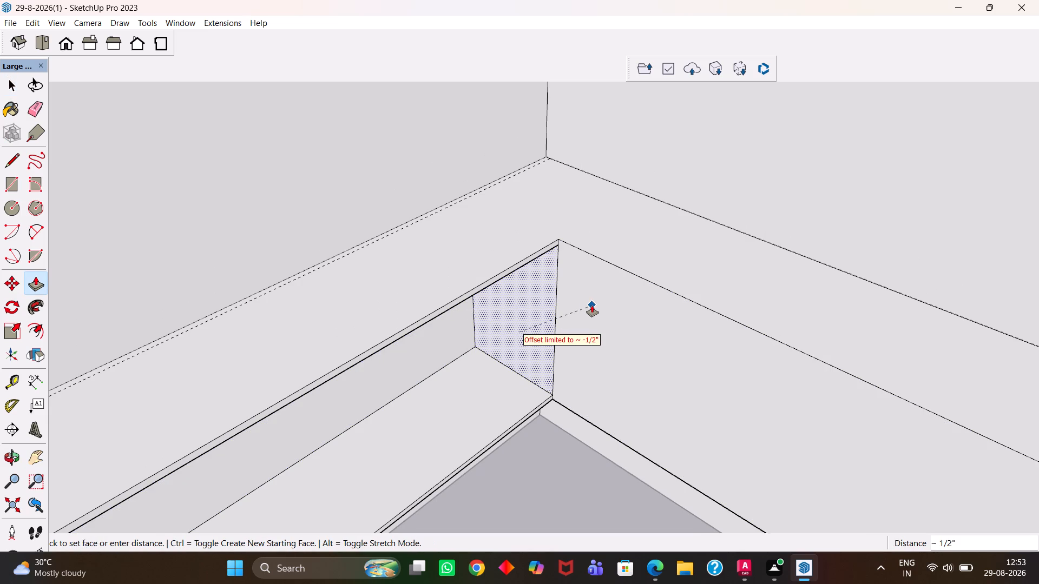
left_click(592, 306)
Erase the vertical edge left between the inner end face and the adjoining cabinet's front face.
middle_click_drag(574, 347, 564, 313)
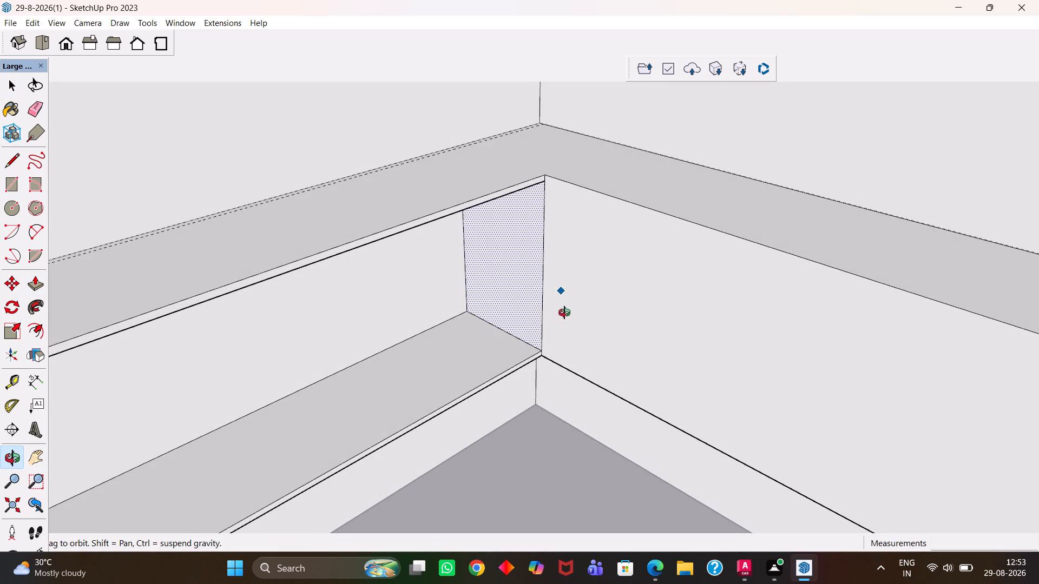
middle_click_drag(564, 313, 564, 313)
key("e")
left_click_drag(543, 302, 539, 296)
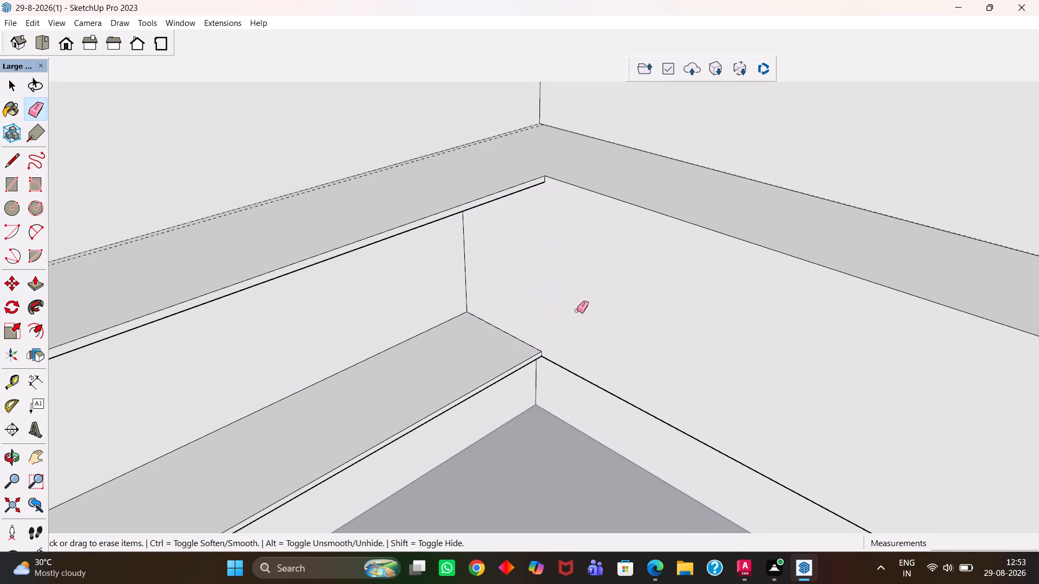
Offset the outline of the adjoining cabinet's merged front face inward by about 1/2", snapping to the inner corner point.
middle_click_drag(577, 310, 565, 299)
key("space")
left_click(569, 300)
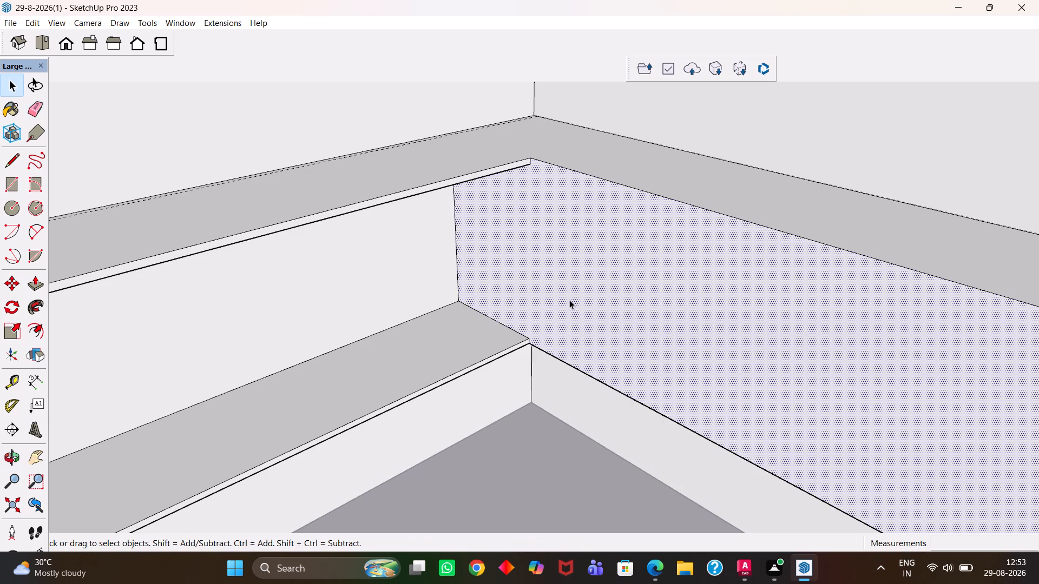
key("f")
left_click_drag(569, 300, 528, 339)
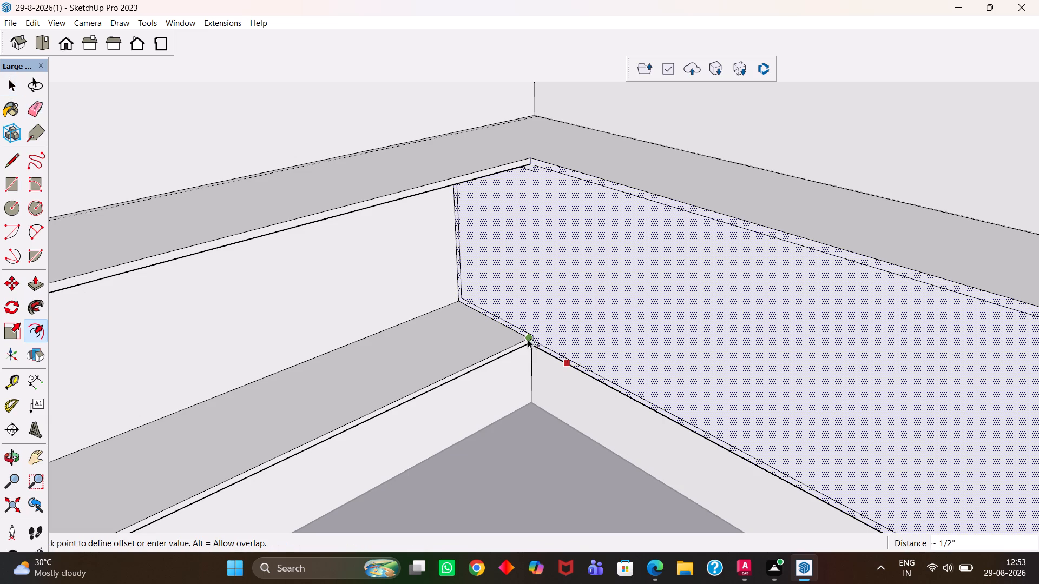
left_click_drag(528, 339, 527, 339)
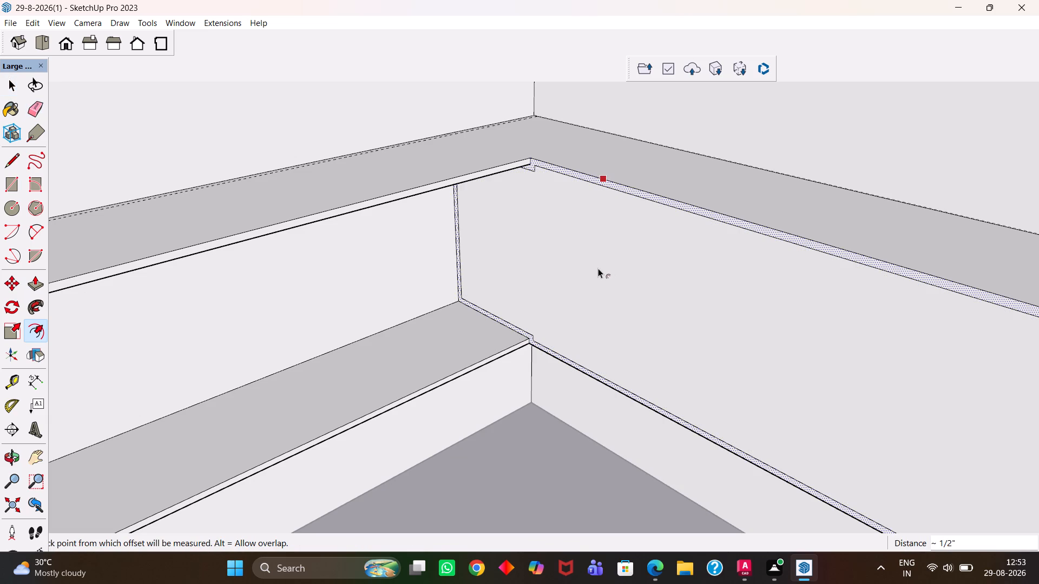
Place a guide on the adjoining cabinet's top 18 mm from its back wall edge.
scroll(596, 268, "down", 3)
scroll(643, 262, "up", 3)
middle_click_drag(632, 264, 747, 305)
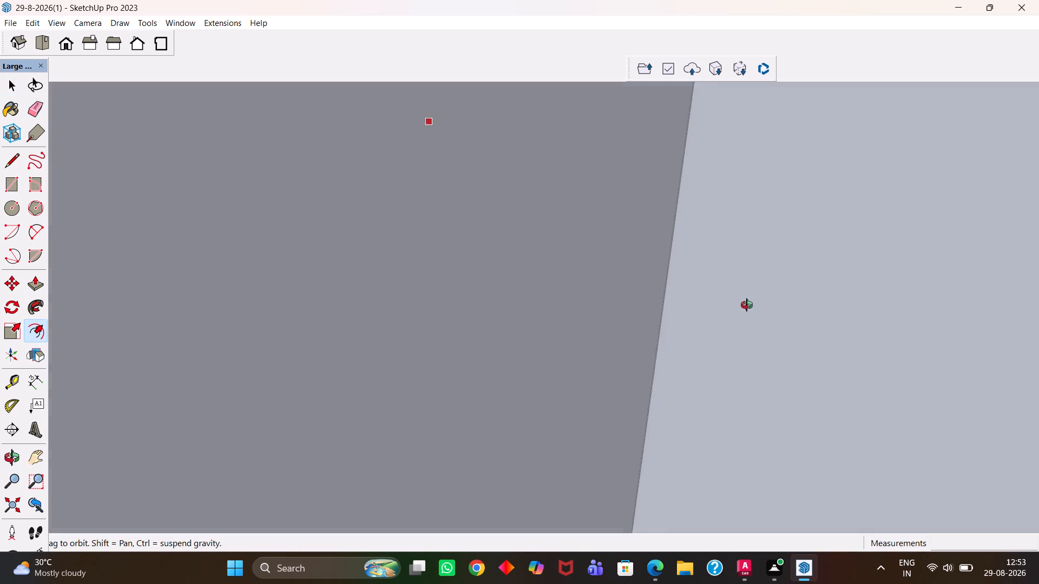
middle_click_drag(747, 305, 754, 308)
key("h")
scroll(748, 308, "up", 1)
left_click_drag(568, 289, 798, 354)
left_click_drag(544, 326, 733, 396)
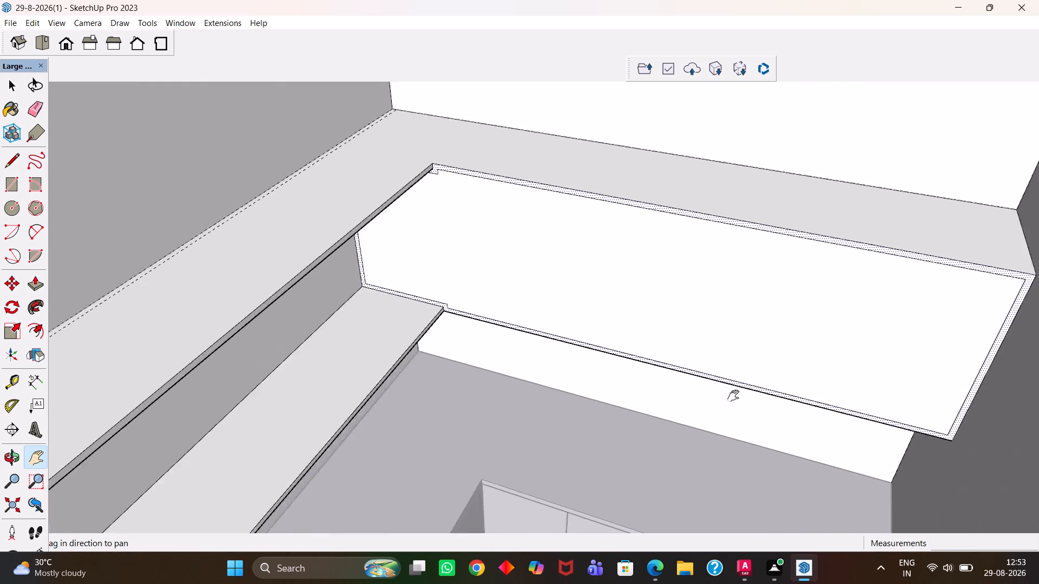
left_click_drag(733, 396, 774, 413)
left_click_drag(655, 356, 627, 421)
scroll(680, 386, "up", 3)
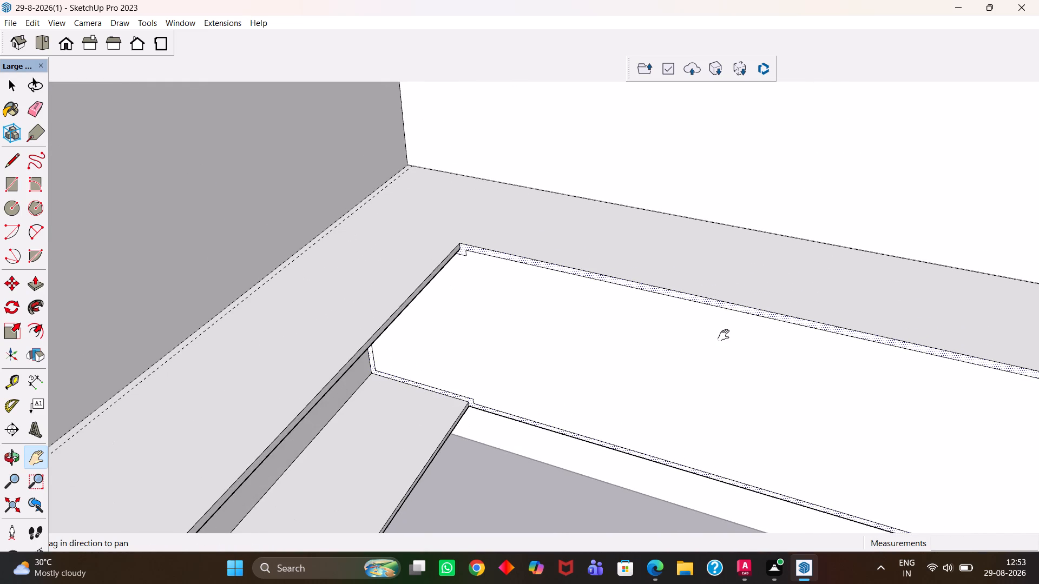
left_click_drag(722, 335, 552, 348)
middle_click_drag(526, 347, 541, 339)
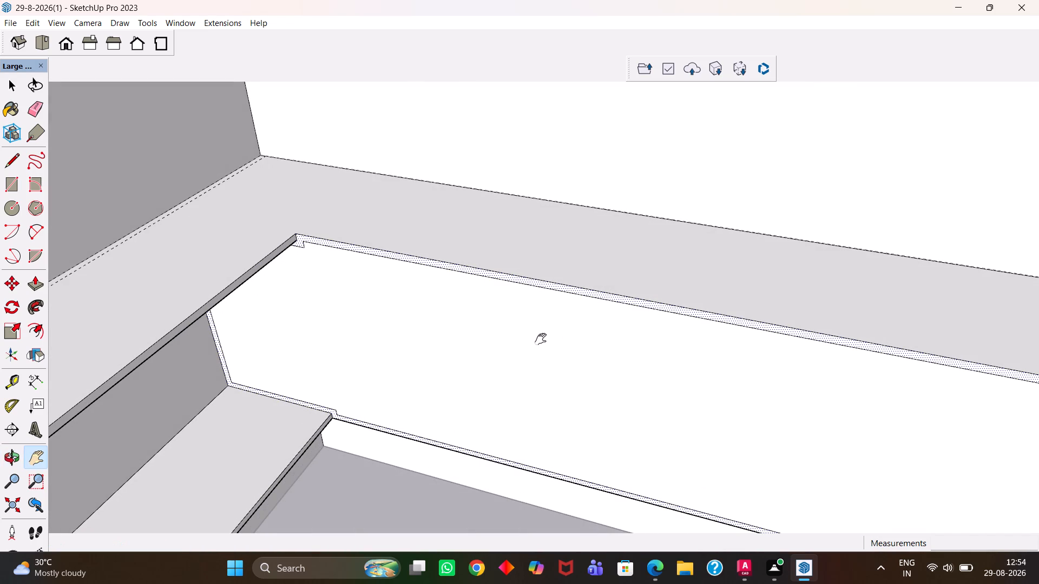
left_click_drag(639, 328, 576, 419)
key("t")
left_click(607, 297)
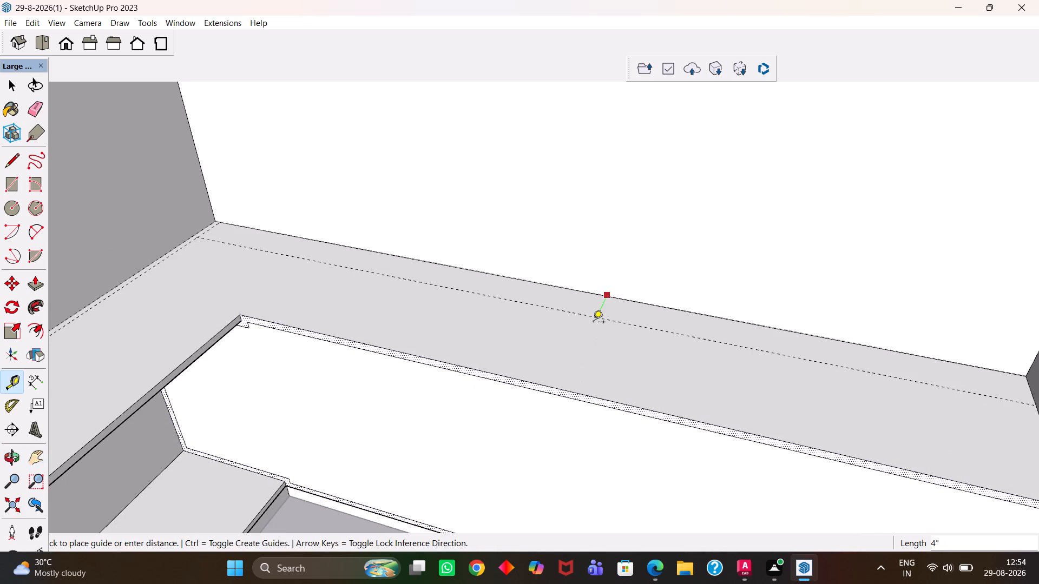
type("18MM")
key("Return")
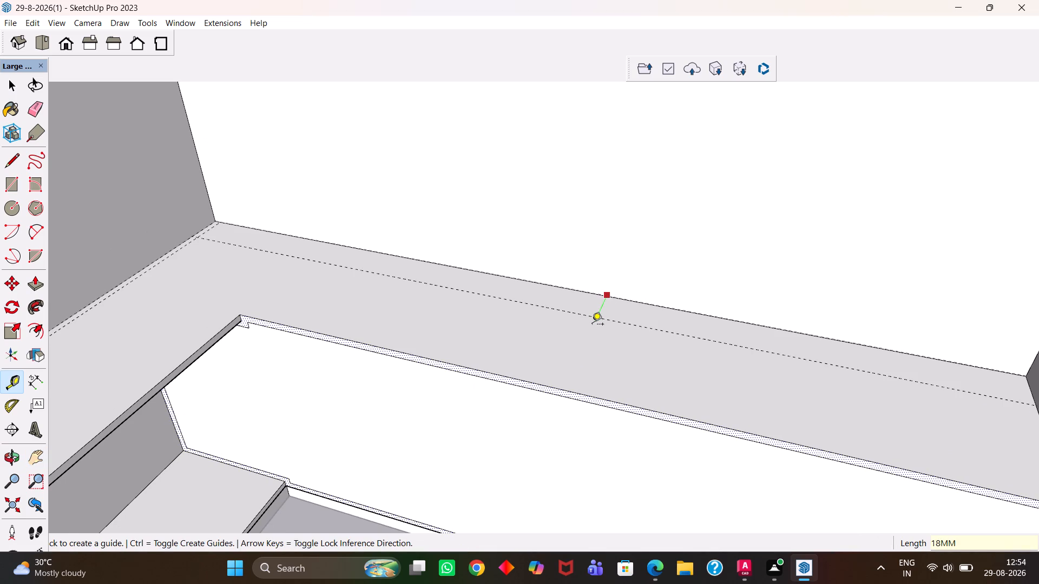
Push/Pull the adjoining cabinet's inner front face back about 1' 2 1/2" to hollow it out.
key("space")
left_click(576, 441)
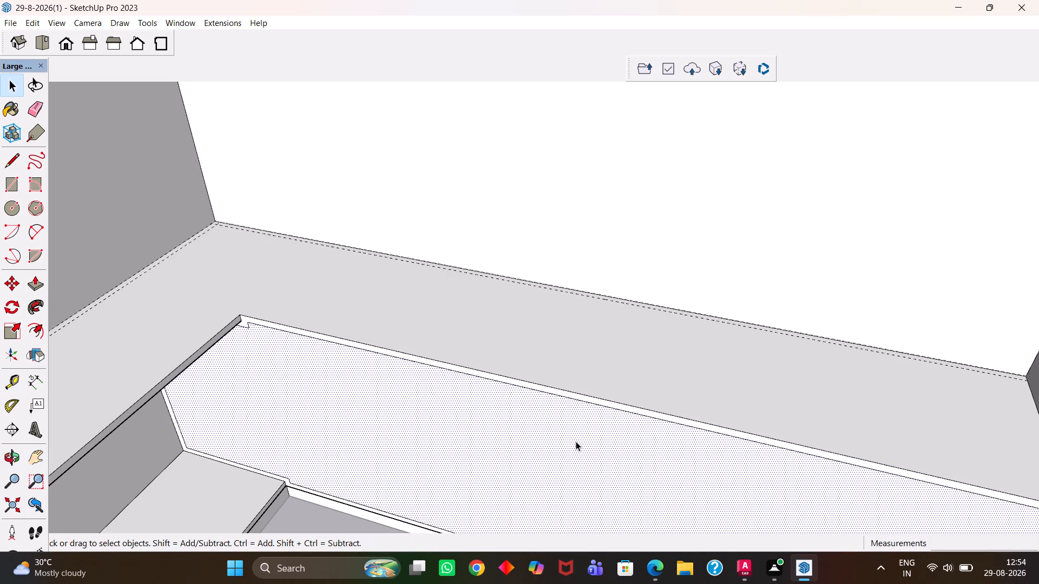
key("p")
left_click(576, 441)
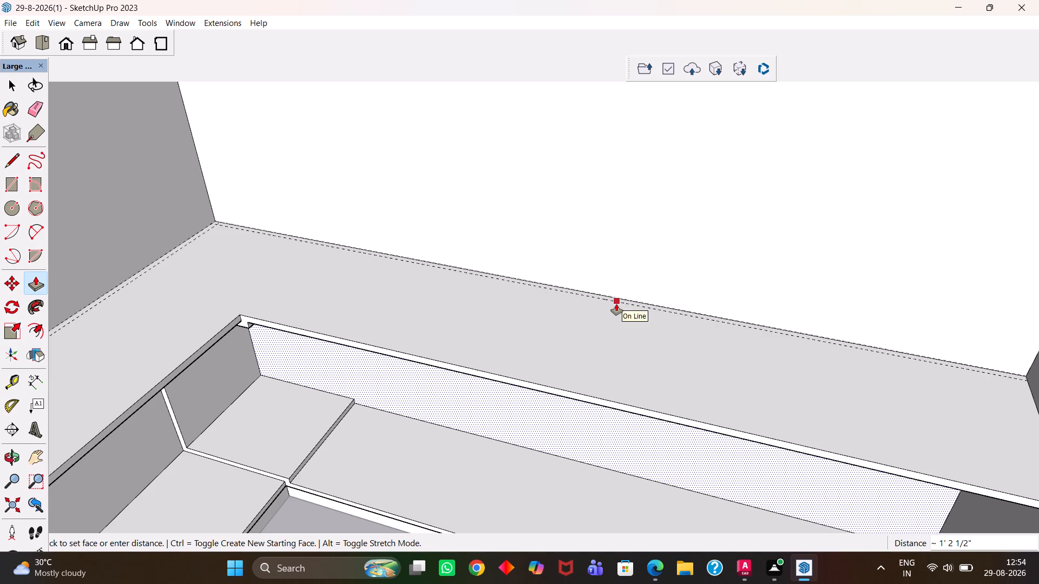
left_click(616, 303)
Push/Pull the raised corner floor panel down about 1/2" flush with the adjoining cabinet's floor and erase the edge between them.
scroll(459, 376, "down", 3)
middle_click_drag(374, 419, 367, 374)
scroll(365, 374, "up", 3)
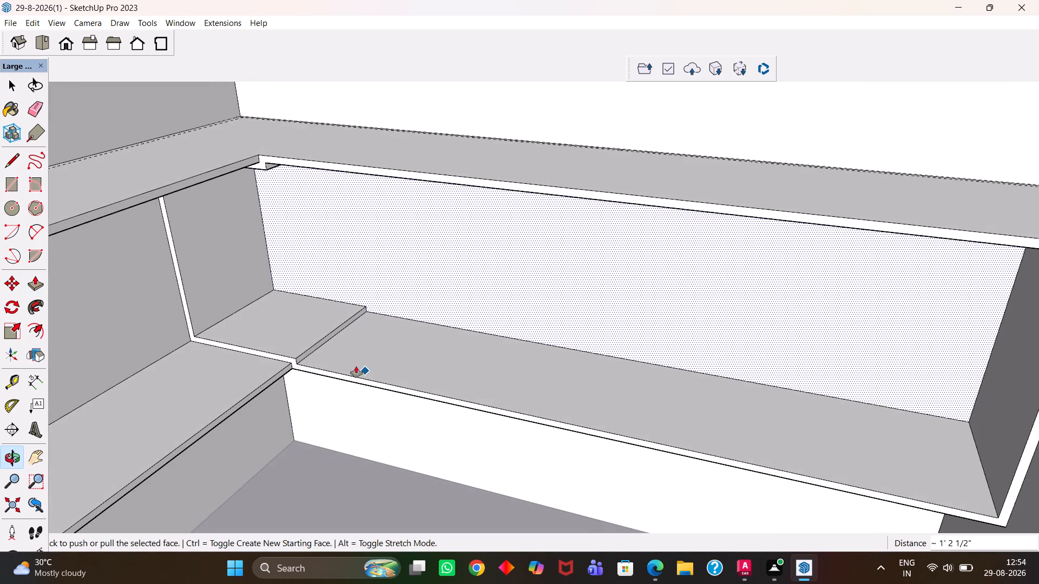
key("space")
scroll(293, 339, "up", 3)
left_click(292, 345)
scroll(292, 345, "up", 2)
key("p")
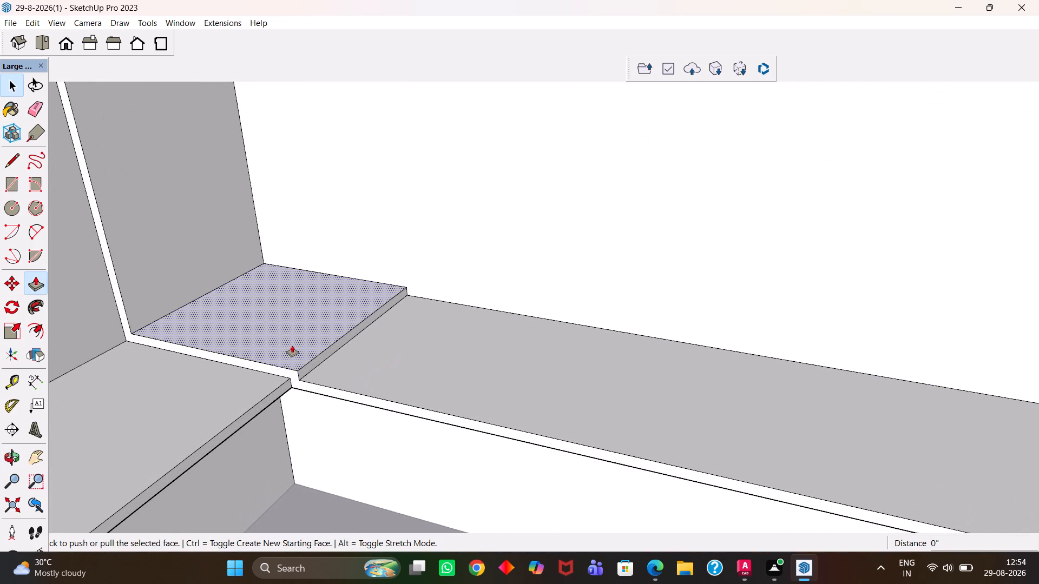
left_click(292, 346)
left_click(281, 382)
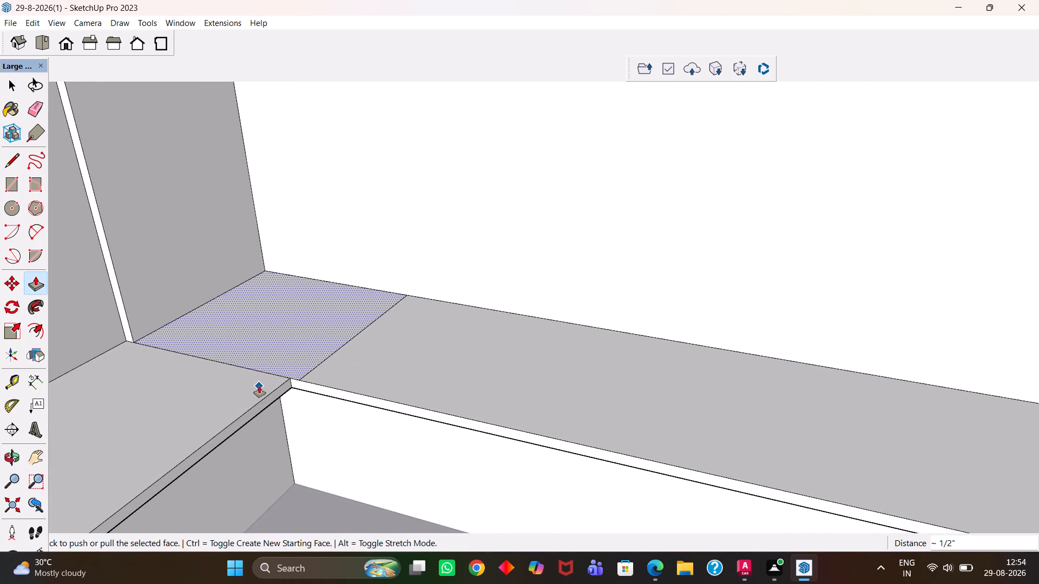
key("e")
left_click_drag(330, 373, 310, 353)
Push/Pull the adjoining cabinet's inner end face at the corner back about 1/2", flush with the other cabinet's back panel.
scroll(307, 351, "down", 3)
scroll(311, 354, "up", 1)
key("h")
left_click_drag(238, 318, 478, 413)
middle_click_drag(479, 419, 376, 373)
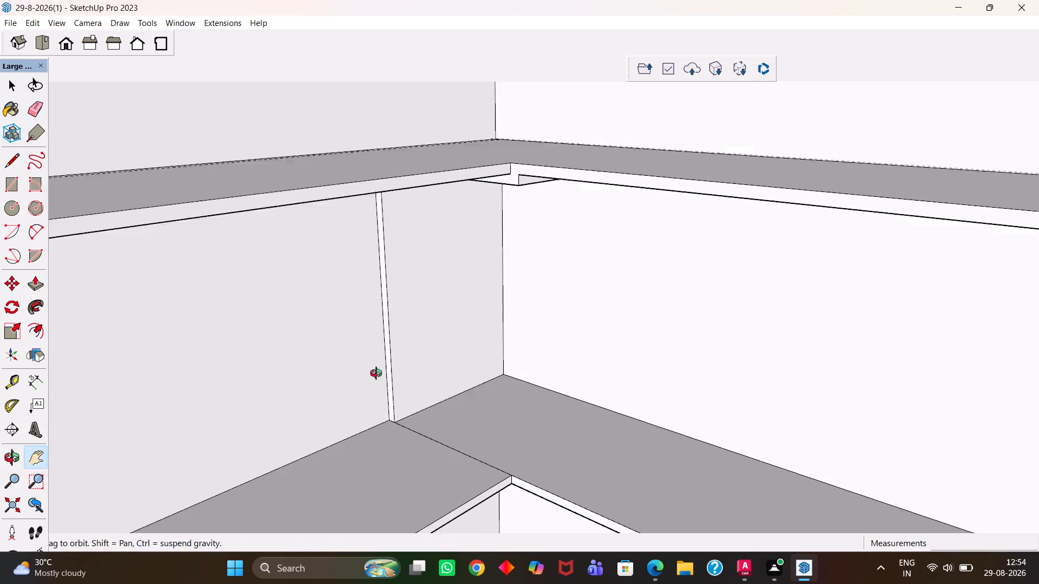
middle_click_drag(376, 373, 374, 368)
key("space")
left_click(412, 349)
key("p")
left_click(417, 346)
left_click(366, 354)
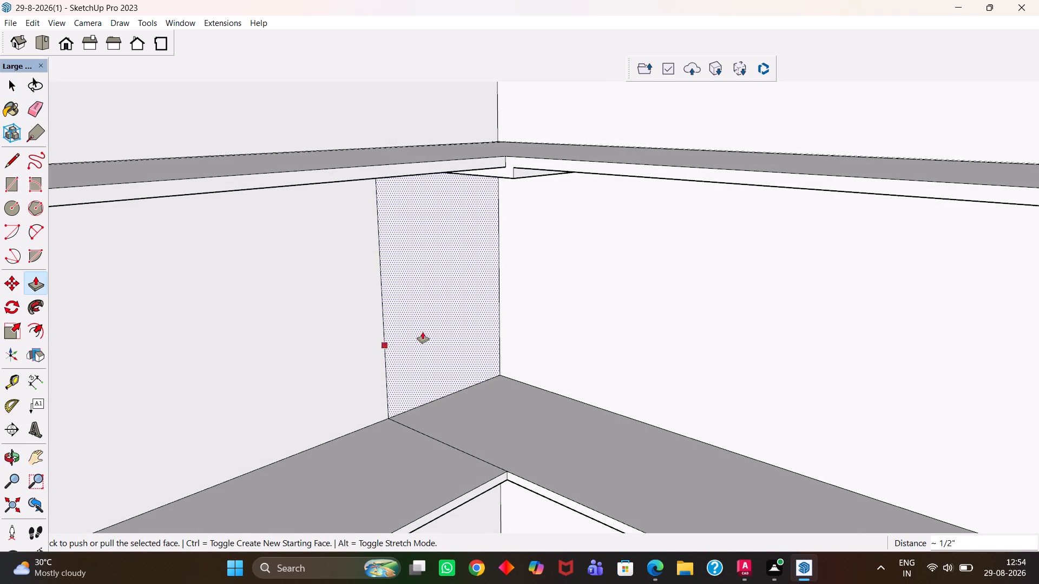
Push/Pull the lowered corner section of the top panel's underside up about 1/2", flush with the rest of the top panel.
scroll(477, 189, "up", 4)
middle_click_drag(497, 209, 516, 128)
key("h")
left_click_drag(534, 182, 554, 403)
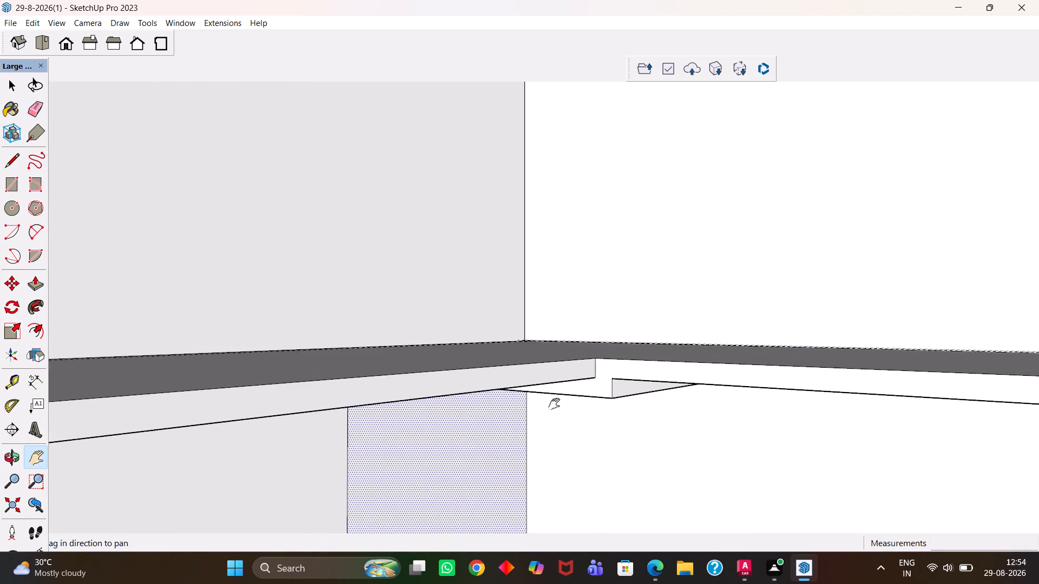
middle_click_drag(601, 410, 591, 368)
key("space")
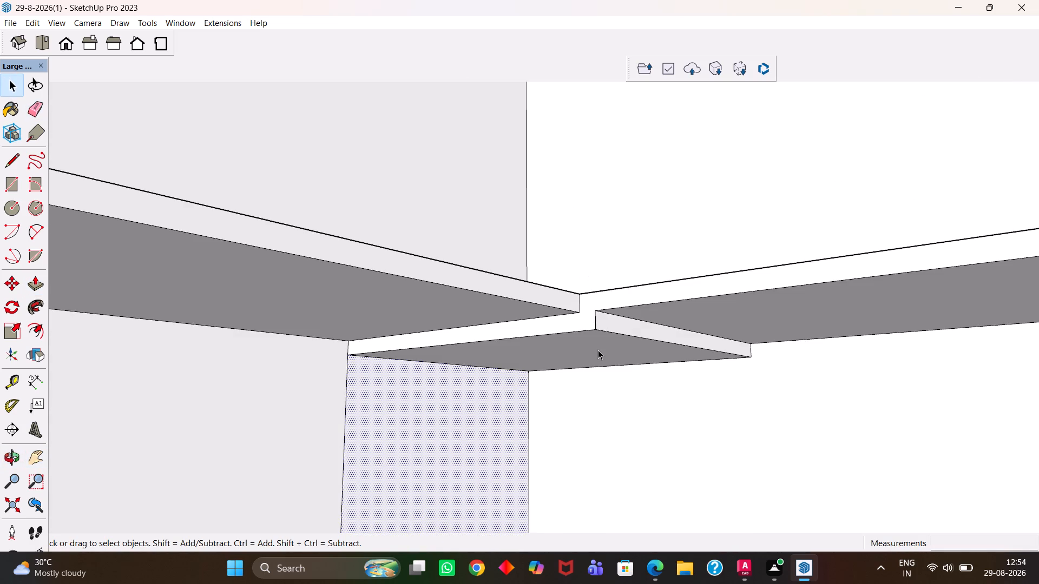
left_click(598, 350)
key("p")
left_click(601, 347)
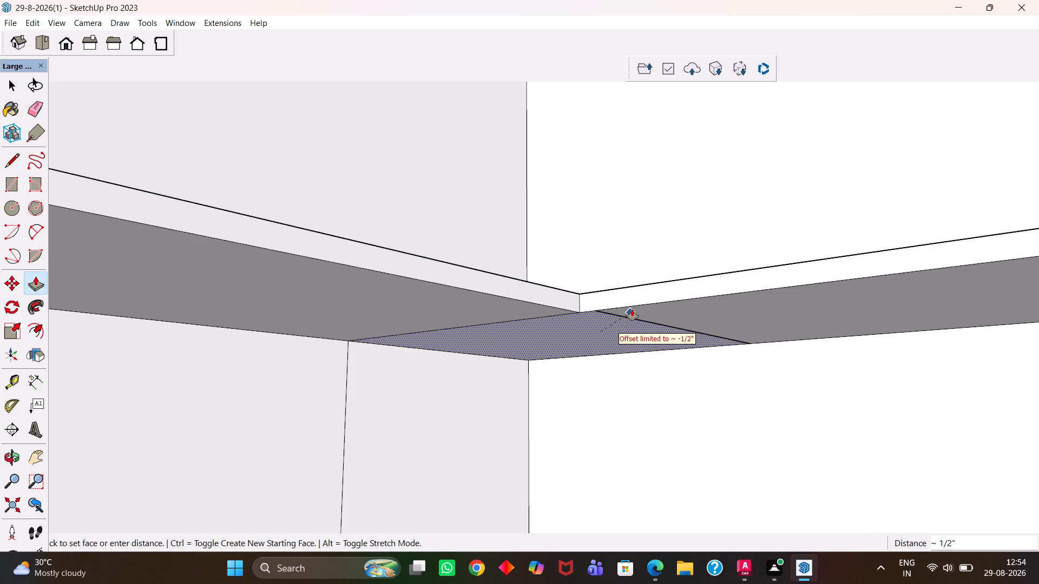
left_click(632, 313)
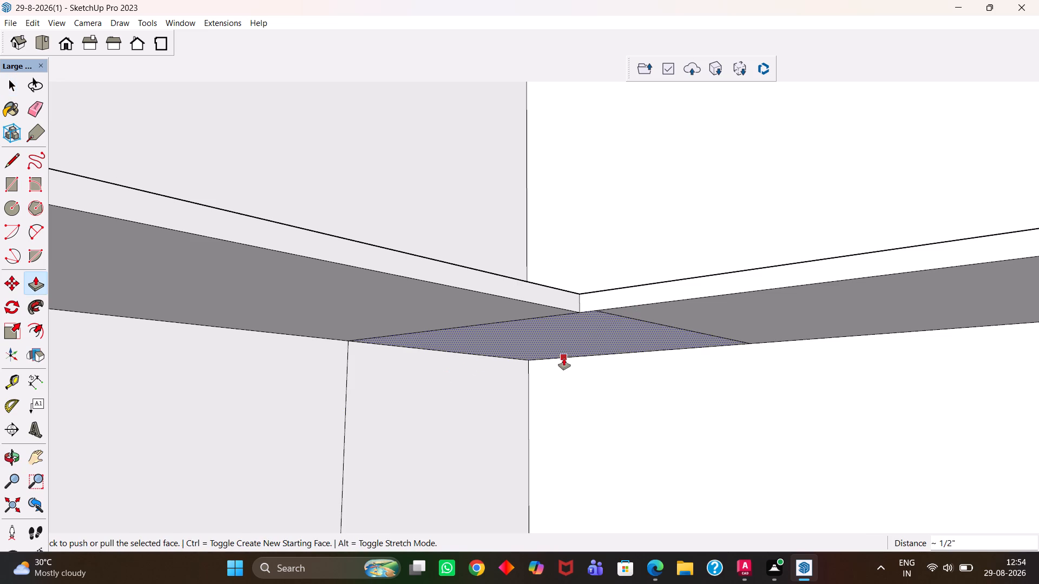
Erase the leftover seam edges on the top panel's underside and the vertical seam on the back panel near the corner.
key("e")
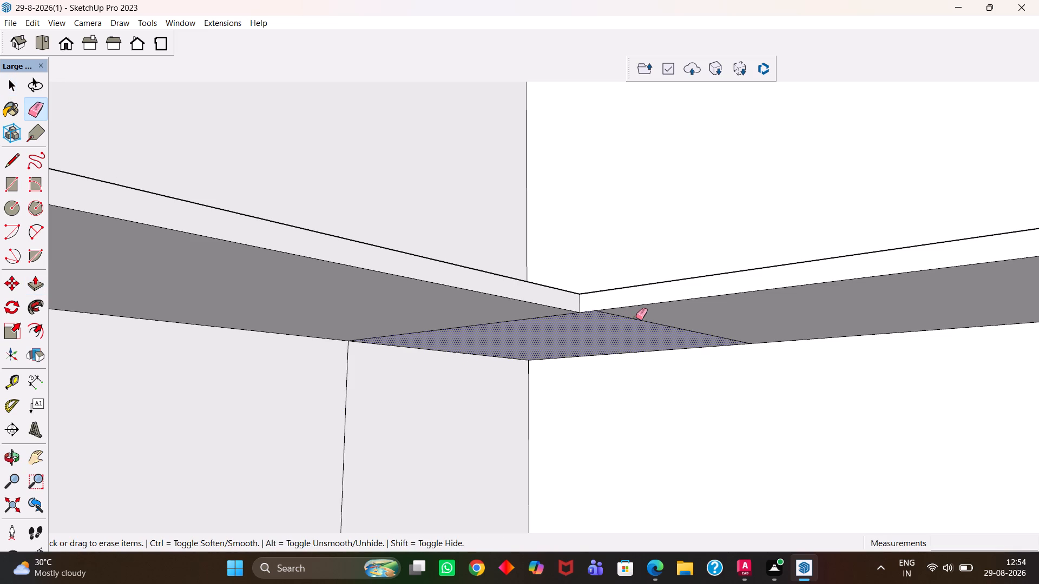
left_click(636, 317)
left_click_drag(476, 321, 495, 331)
left_click_drag(363, 386, 354, 390)
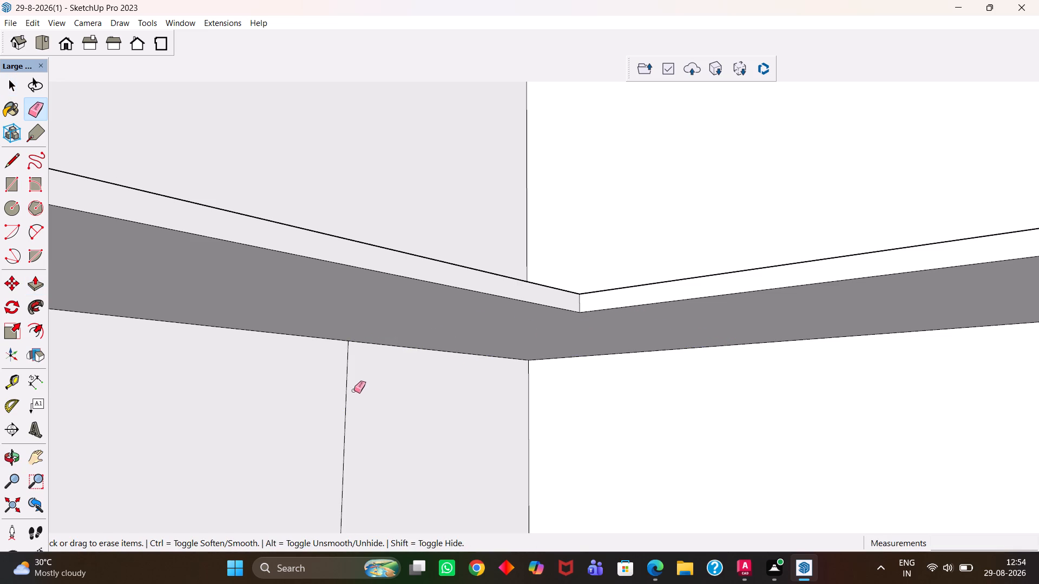
left_click_drag(354, 390, 346, 395)
Erase the seam edge across the inner floor panel where the two cabinets meet at the corner.
key("h")
left_click_drag(515, 421, 493, 277)
middle_click_drag(489, 326, 487, 364)
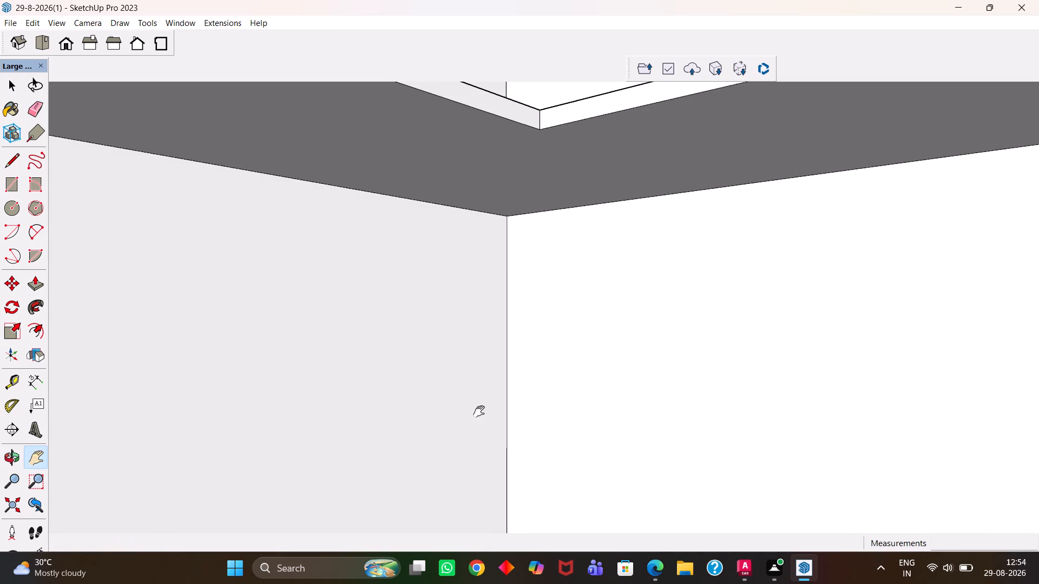
middle_click(549, 356)
middle_click_drag(542, 367, 538, 374)
middle_click_drag(535, 380, 531, 397)
left_click_drag(518, 420, 556, 274)
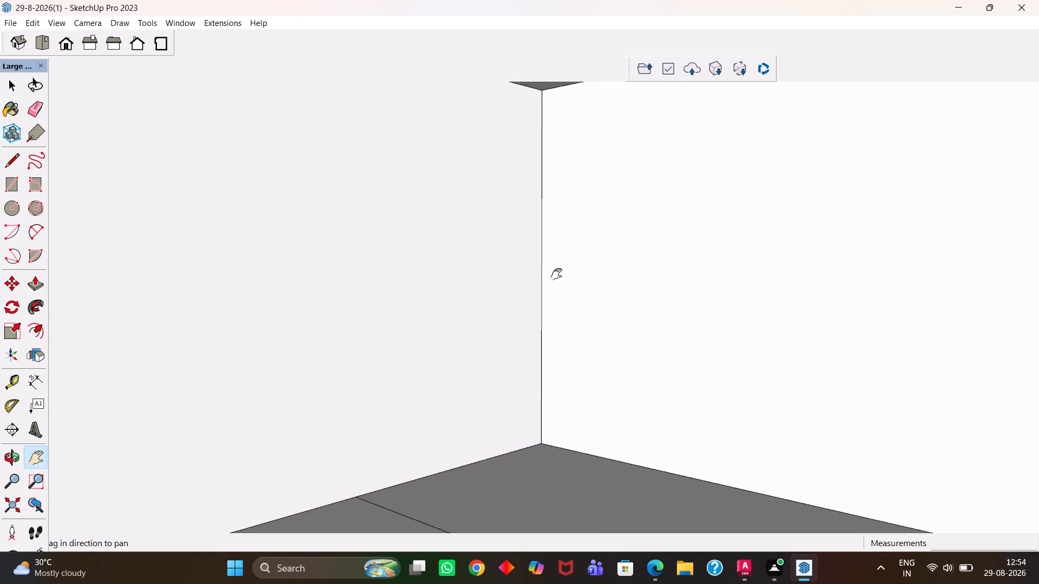
left_click_drag(556, 274, 559, 267)
middle_click_drag(595, 368, 557, 430)
left_click_drag(501, 468, 609, 295)
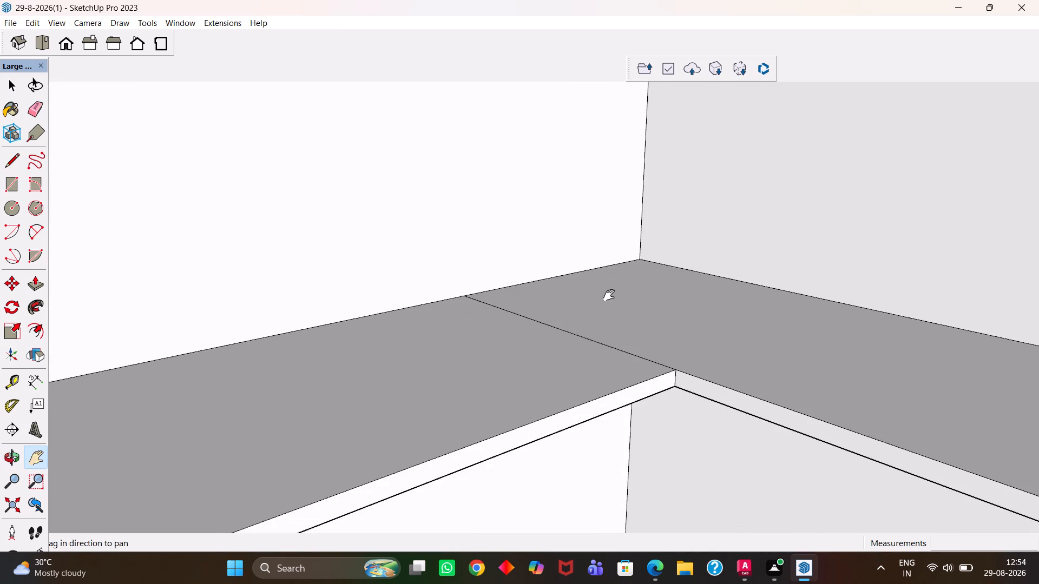
middle_click_drag(576, 321, 565, 382)
key("e")
scroll(576, 383, "up", 1)
left_click_drag(591, 370, 639, 358)
scroll(713, 365, "down", 5)
Erase the seam edge between the two cabinets on the outer underside at the corner.
key("h")
scroll(630, 366, "down", 5)
middle_click_drag(704, 416, 693, 304)
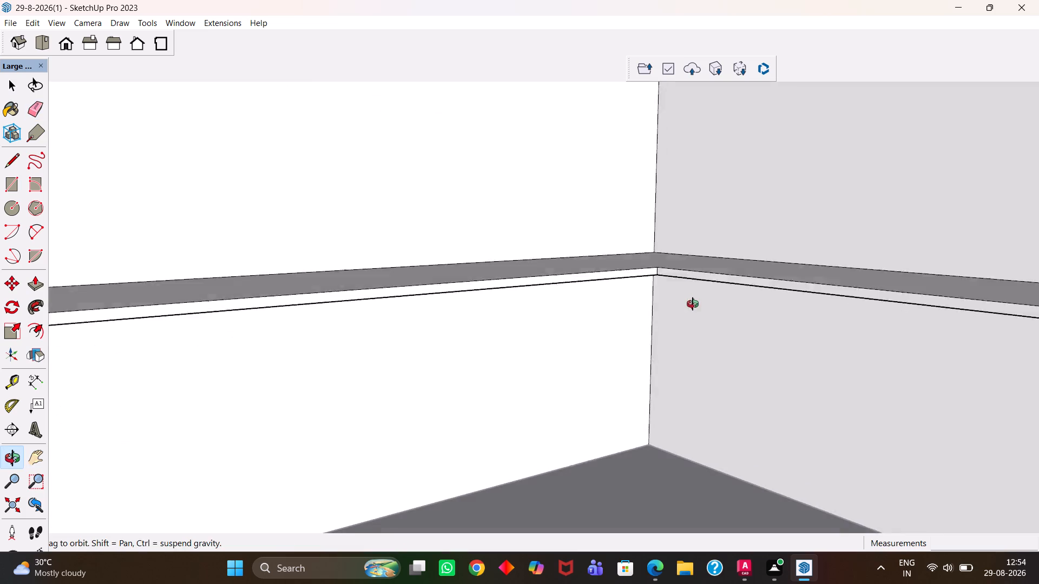
middle_click_drag(693, 304, 693, 300)
left_click_drag(701, 244, 617, 475)
middle_click_drag(640, 440, 679, 264)
scroll(679, 264, "down", 3)
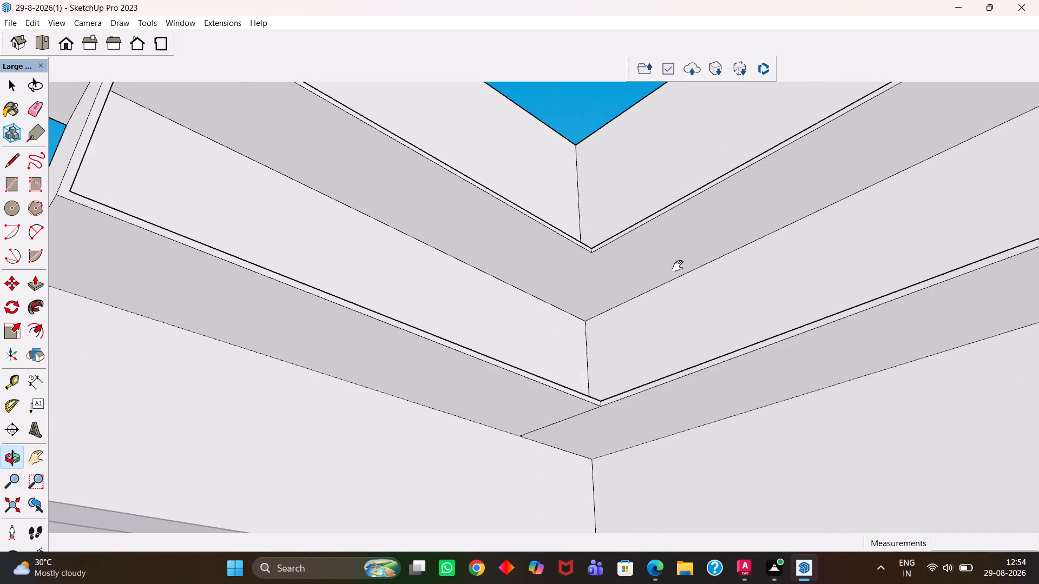
scroll(579, 454, "up", 2)
middle_click_drag(580, 444, 574, 439)
scroll(574, 439, "up", 2)
key("e")
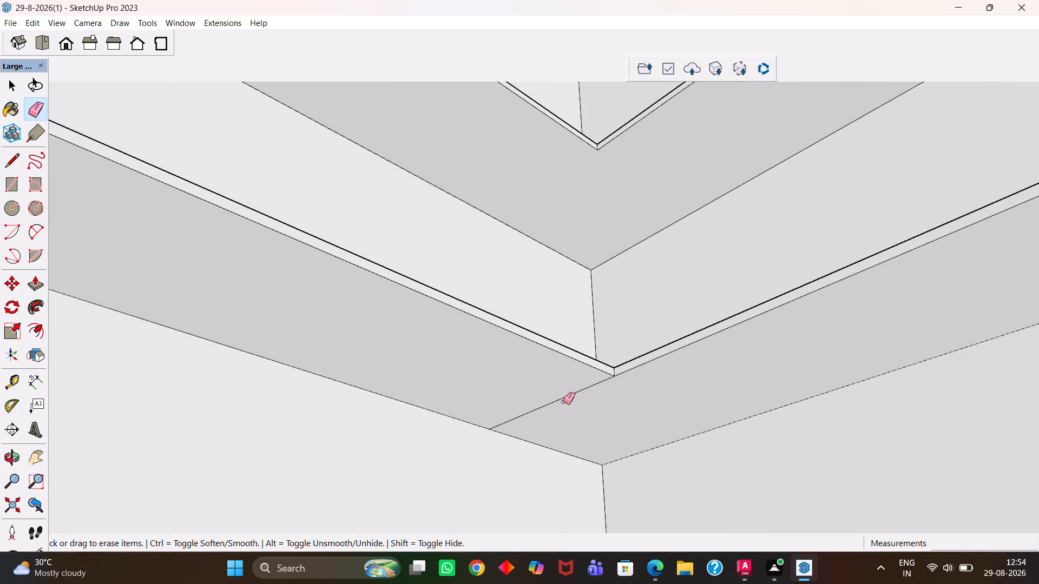
left_click_drag(563, 396, 575, 403)
Examine the merged L-shaped wall cabinet carcass from below, from the front and from above, and leave its group.
scroll(578, 410, "down", 3)
key("h")
left_click_drag(630, 303, 629, 472)
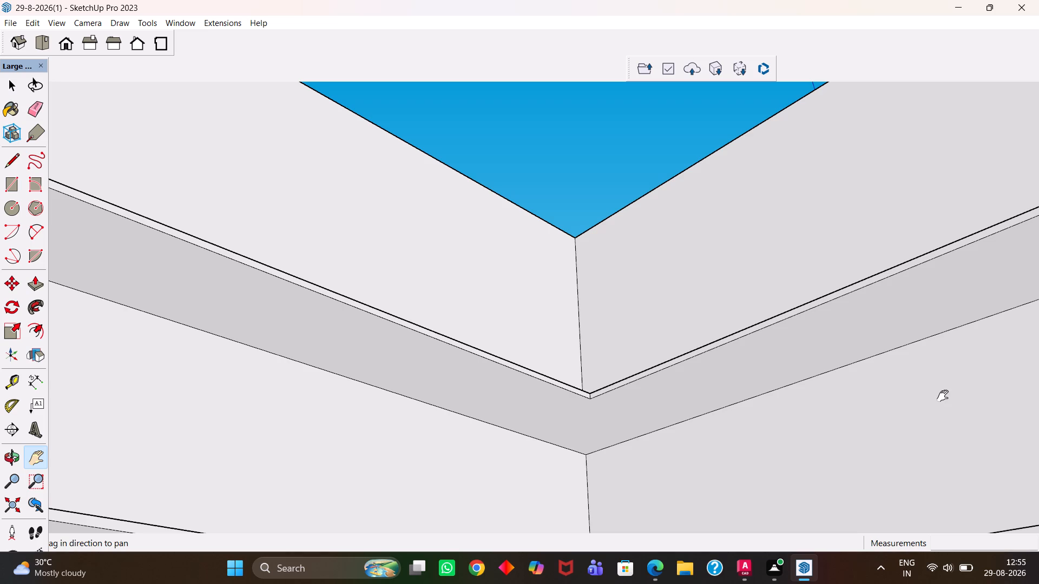
key("h")
scroll(530, 331, "down", 5)
left_click_drag(634, 412, 600, 317)
middle_click_drag(595, 309, 604, 434)
middle_click_drag(610, 432, 649, 450)
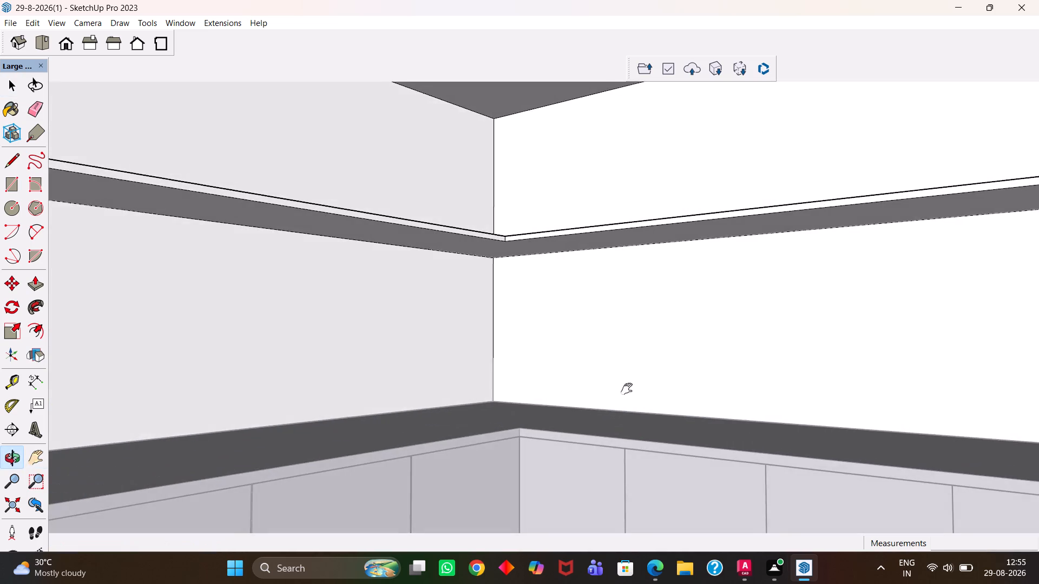
left_click_drag(553, 295, 689, 466)
middle_click_drag(639, 366, 543, 480)
scroll(639, 366, "up", 1)
middle_click_drag(646, 316, 555, 409)
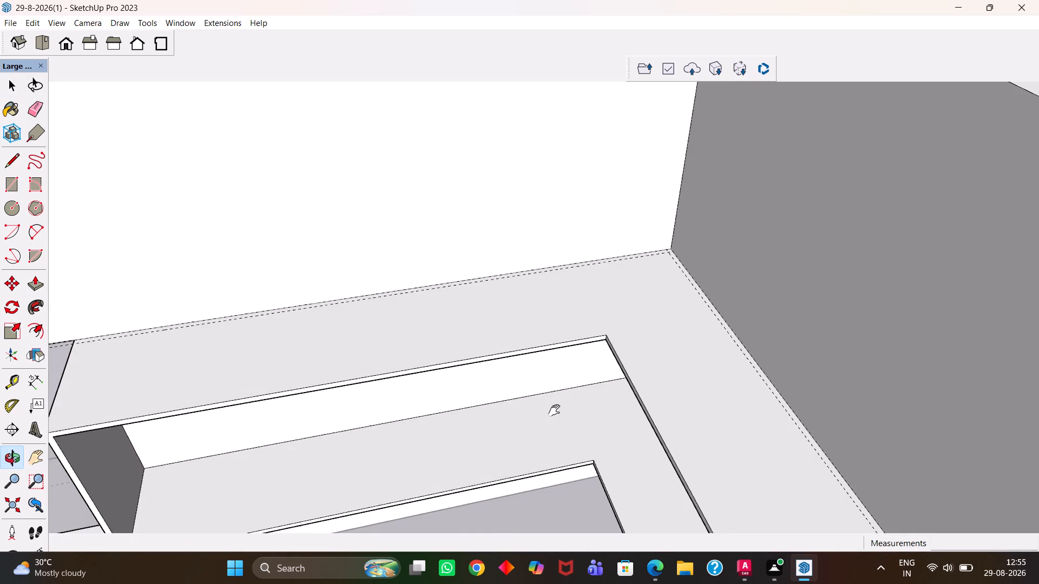
left_click_drag(481, 348, 810, 327)
middle_click_drag(701, 342, 623, 334)
left_click_drag(656, 283, 856, 251)
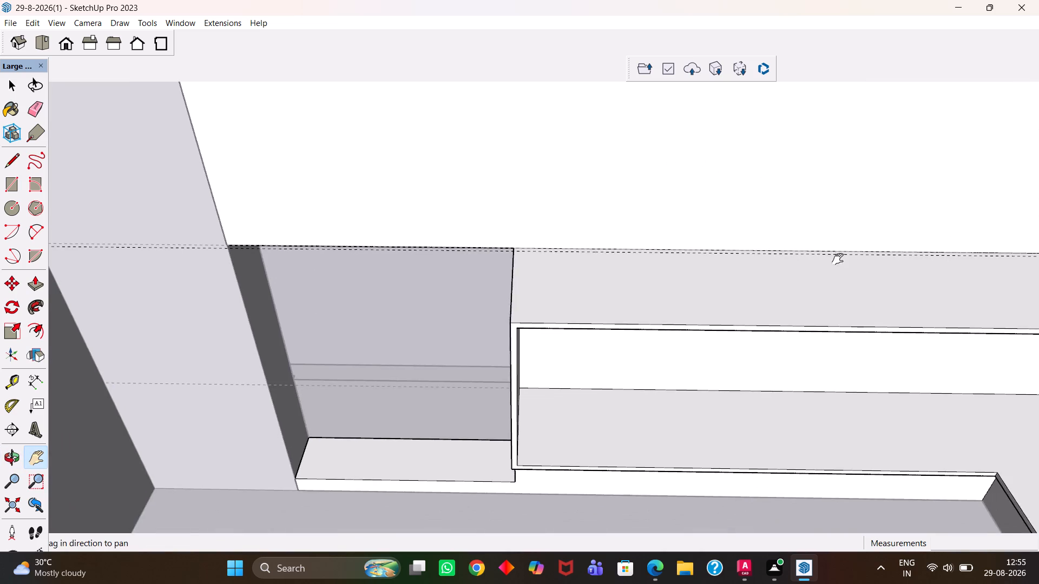
scroll(795, 273, "down", 5)
middle_click_drag(703, 277, 739, 376)
scroll(708, 305, "up", 1)
scroll(746, 371, "down", 3)
left_click_drag(791, 331, 670, 339)
scroll(674, 346, "down", 3)
middle_click_drag(691, 386, 678, 367)
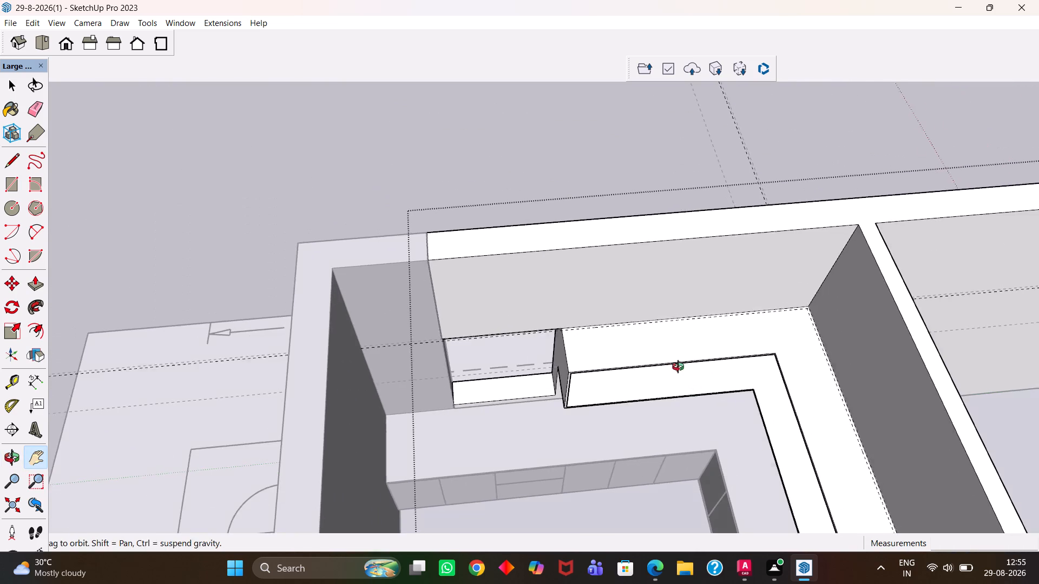
middle_click_drag(678, 367, 680, 349)
key("space")
double_click(819, 91)
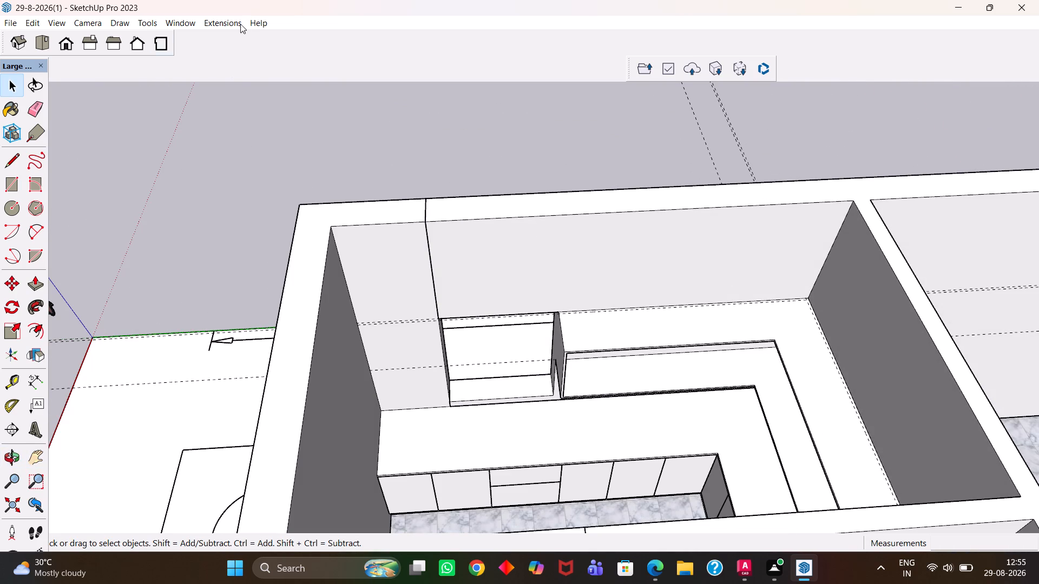
Show the V-Ray for SketchUp toolbar.
right_click(565, 42)
left_click(604, 363)
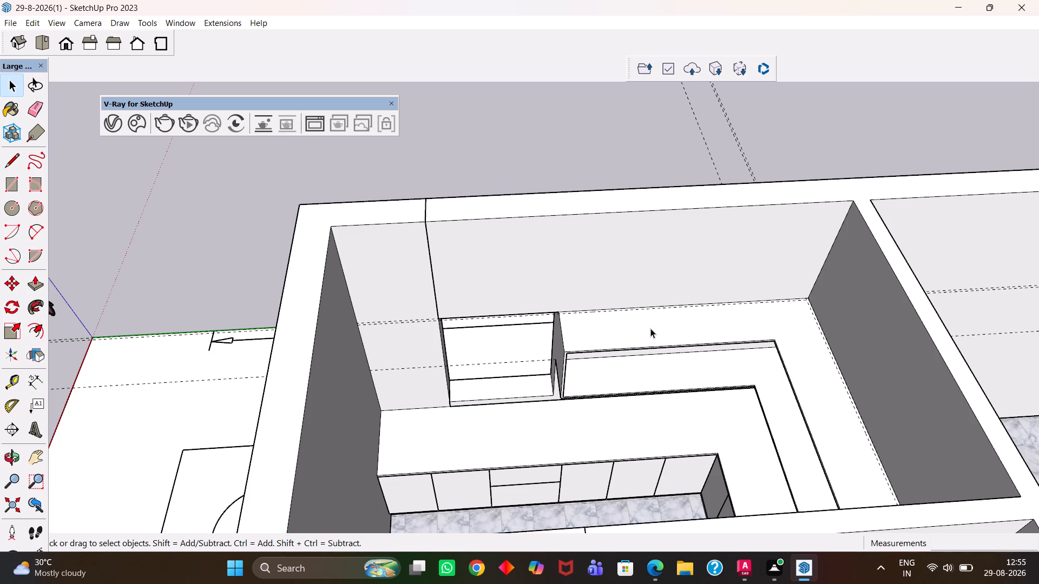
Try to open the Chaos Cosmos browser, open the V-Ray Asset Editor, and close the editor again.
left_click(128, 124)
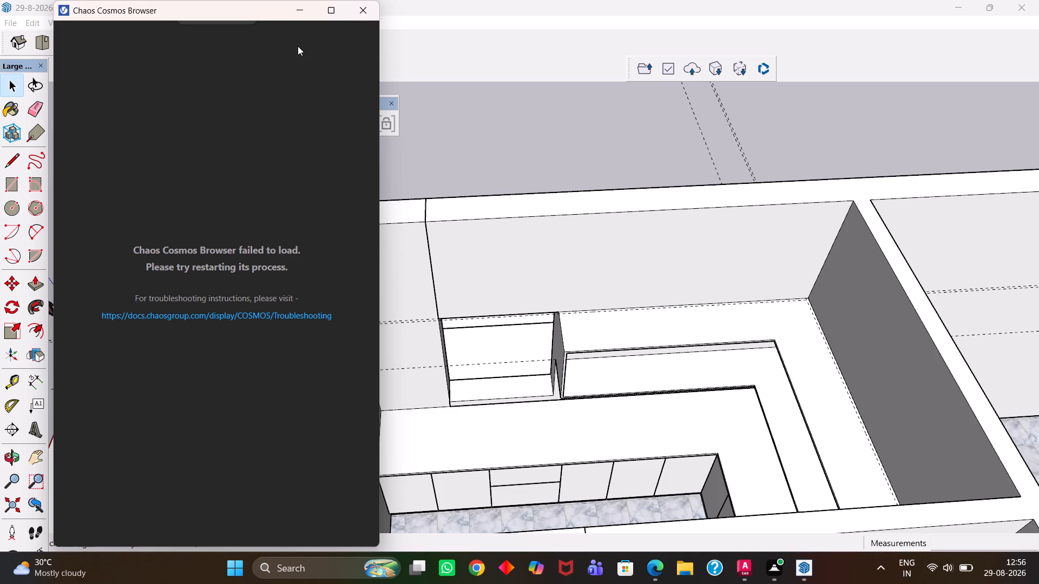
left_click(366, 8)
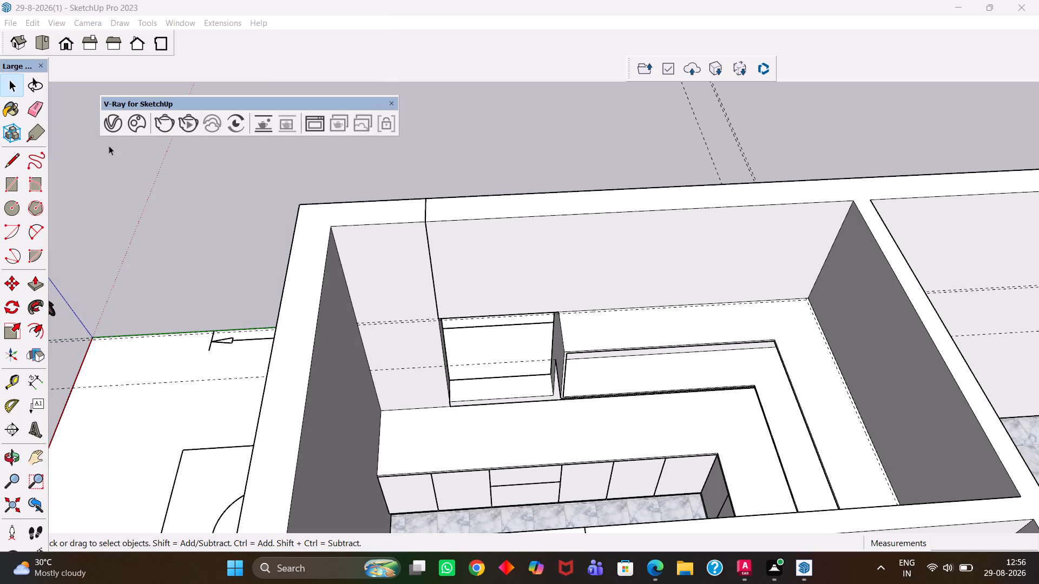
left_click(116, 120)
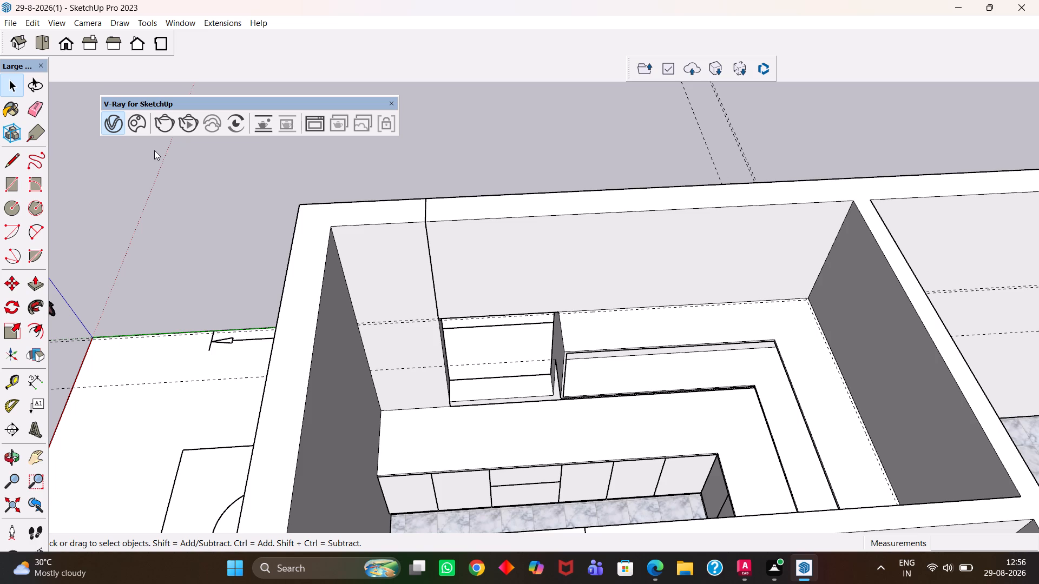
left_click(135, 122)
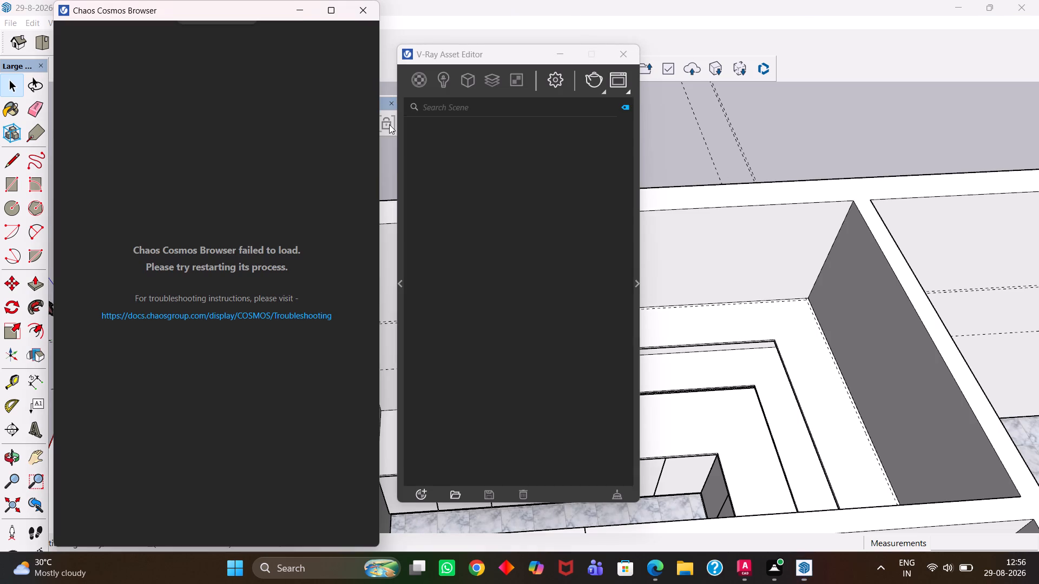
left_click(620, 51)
Open the Chaos Cosmos troubleshooting page in Edge, accept all cookies, examine the Chaos Cosmos problem section, and close the page.
left_click(213, 312)
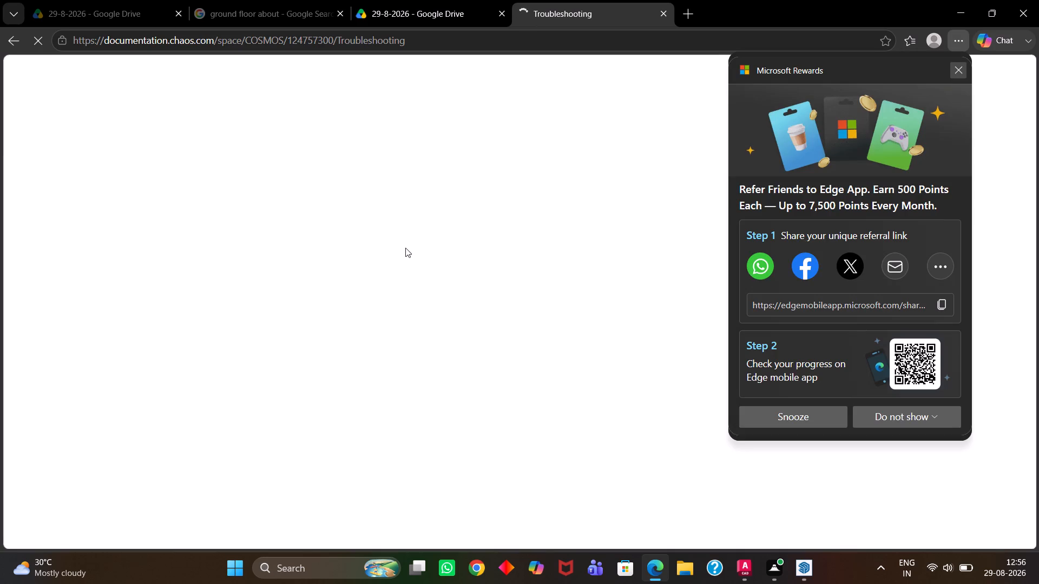
left_click(961, 69)
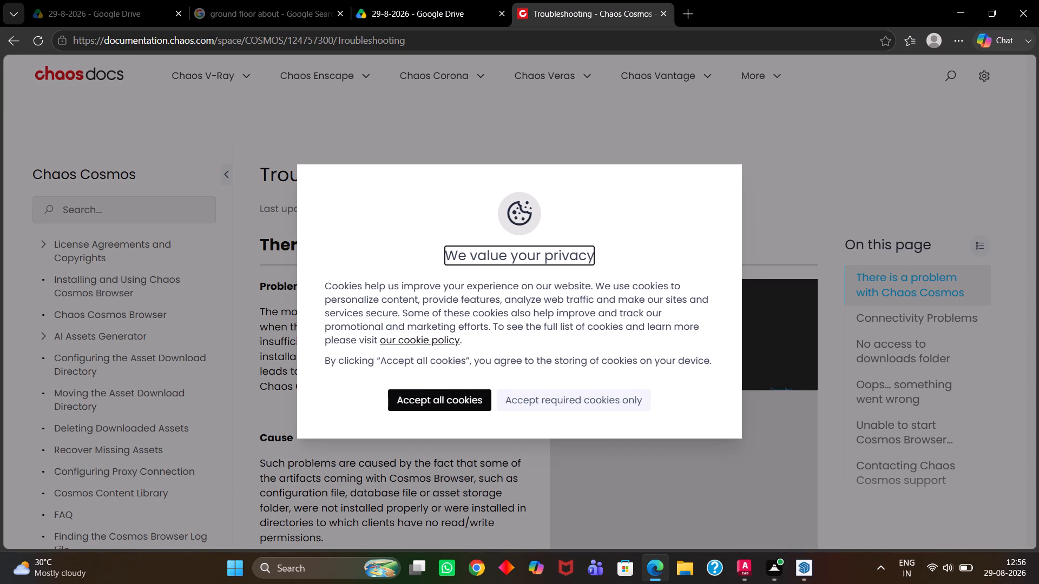
left_click(728, 157)
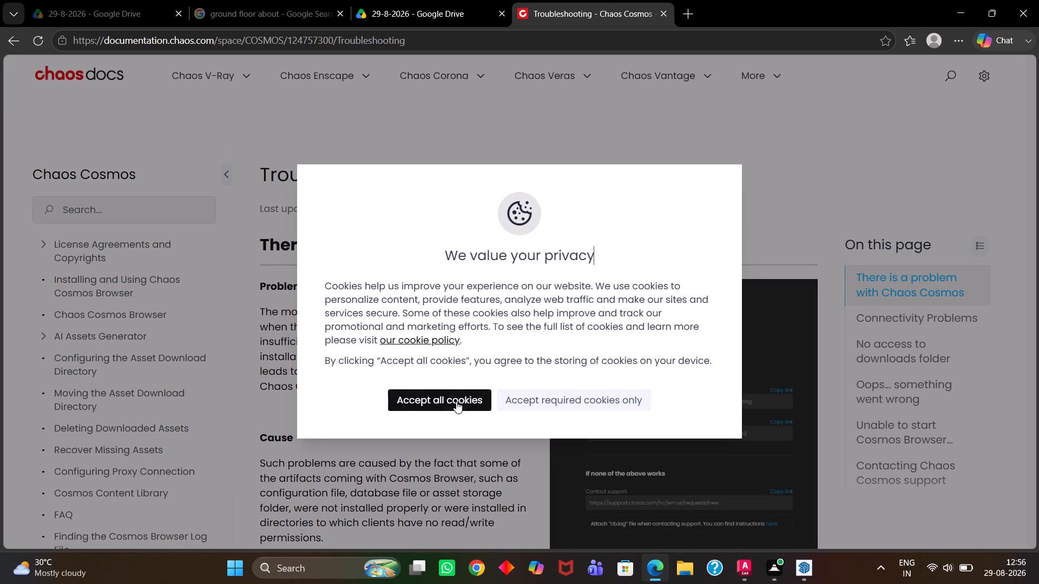
left_click(456, 402)
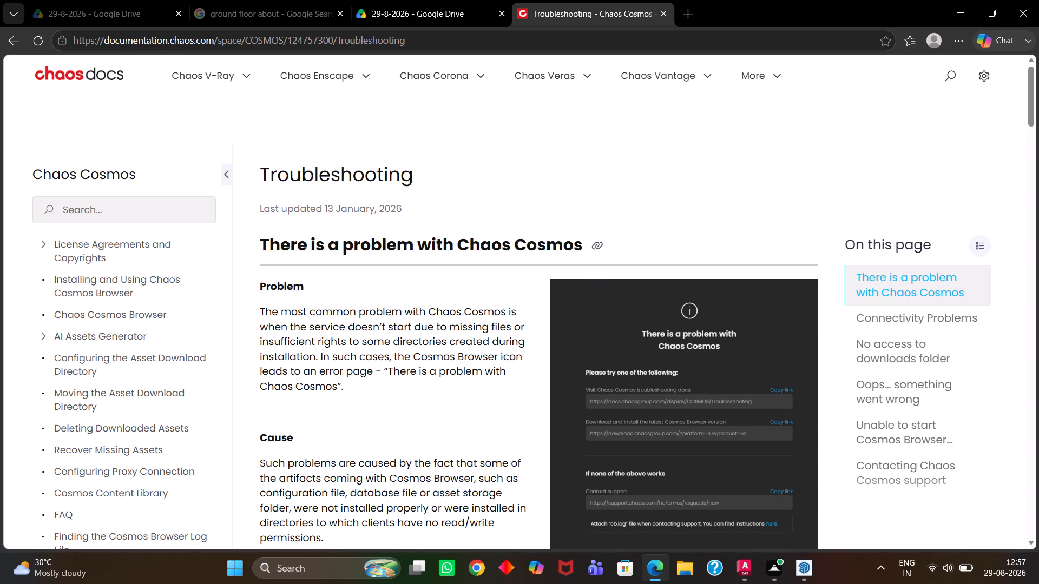
scroll(427, 253, "up", 3)
scroll(433, 243, "down", 4)
scroll(433, 245, "up", 9)
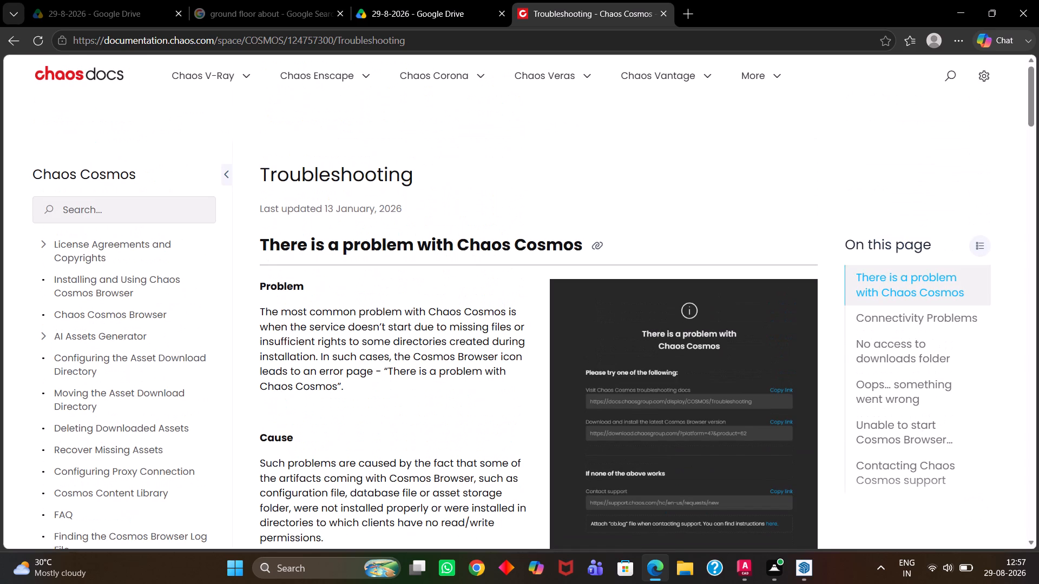
scroll(410, 250, "up", 2)
left_click(663, 14)
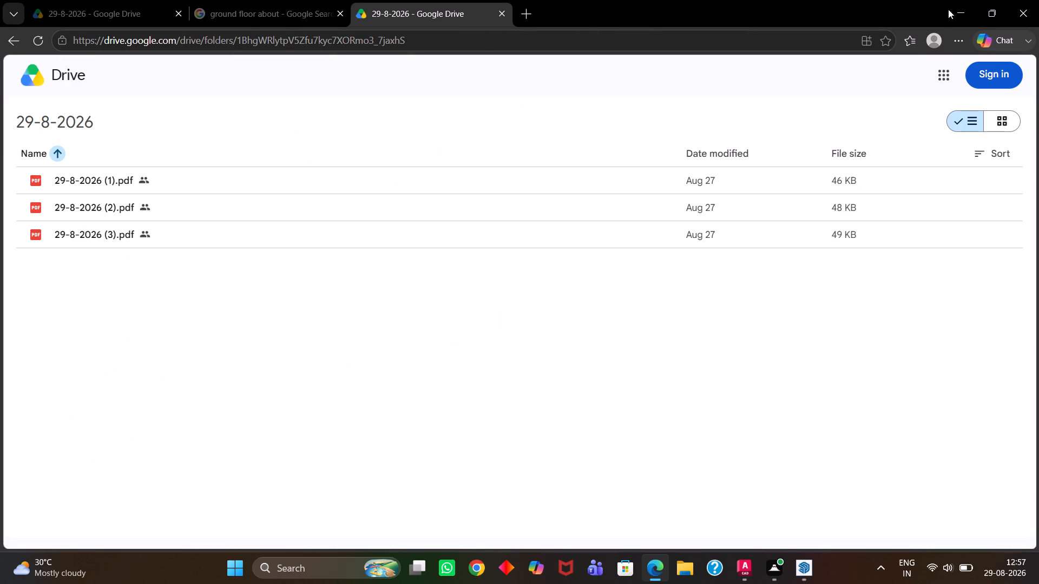
Reopen the Chaos Cosmos troubleshooting page from the Cosmos browser, then minimize Edge and the Chaos Cosmos Browser to return to the SketchUp model.
left_click(959, 10)
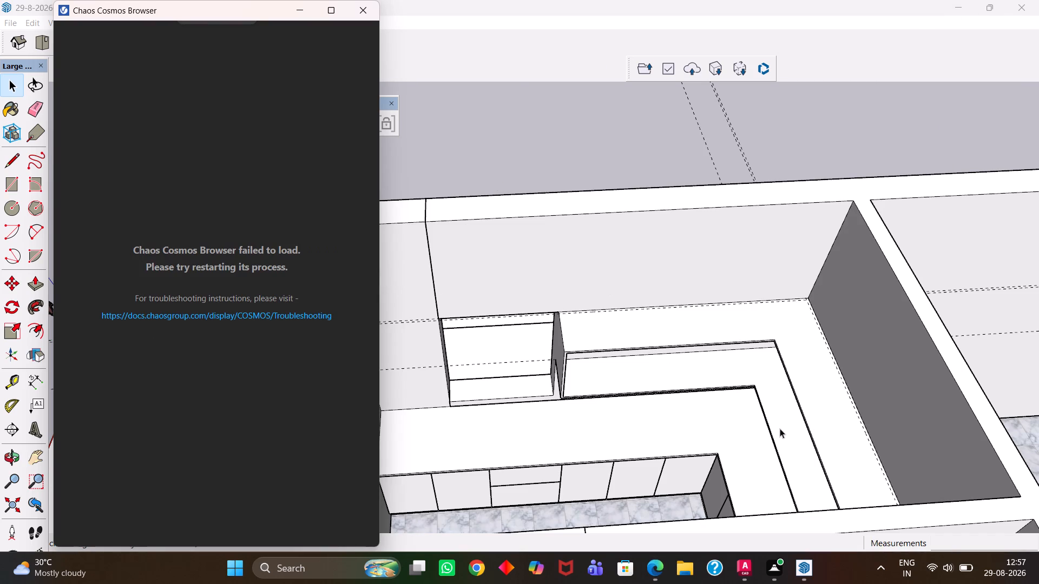
left_click(277, 312)
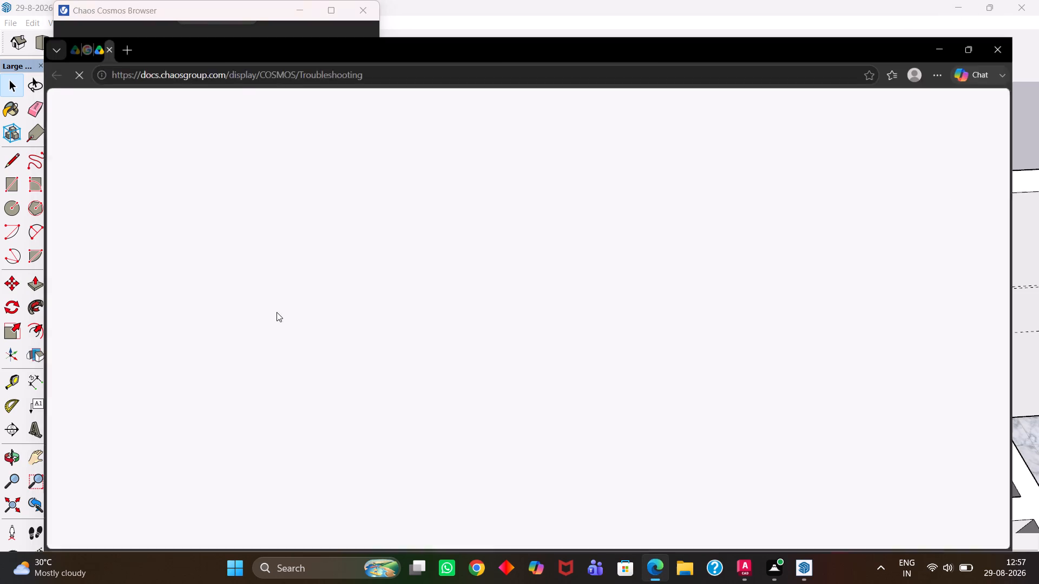
left_click(1038, 4)
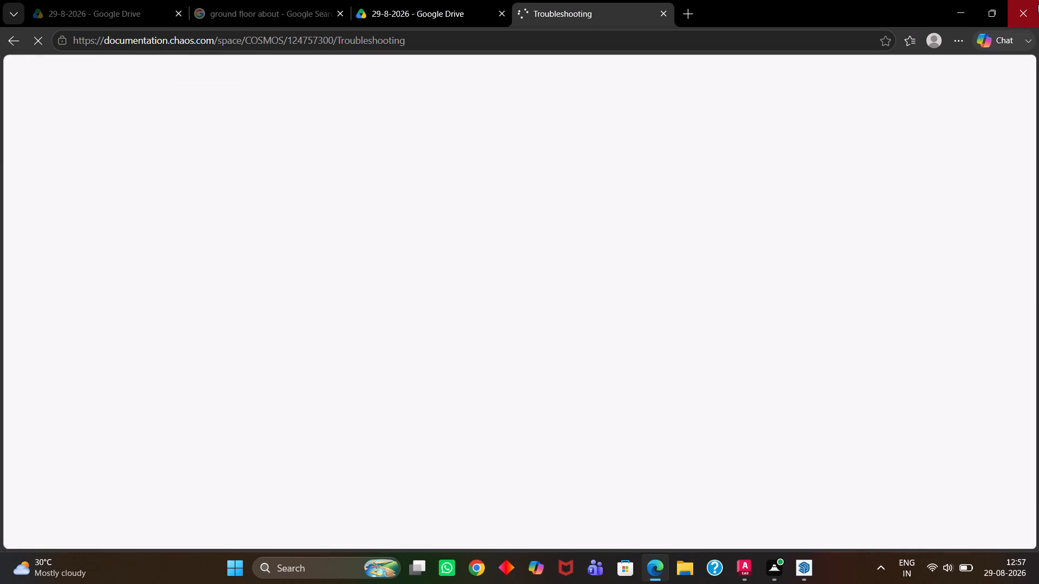
left_click(958, 15)
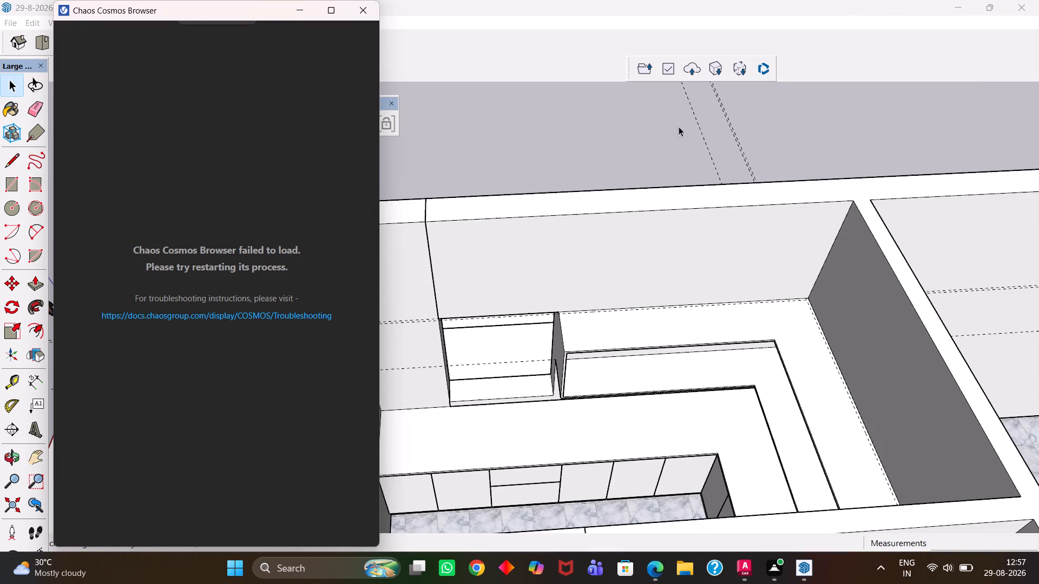
left_click(303, 10)
Examine the hollow L-shaped wall cabinet and the wall opening beside its open end from above and close up.
scroll(590, 307, "down", 4)
scroll(604, 328, "up", 5)
middle_click_drag(570, 349, 582, 362)
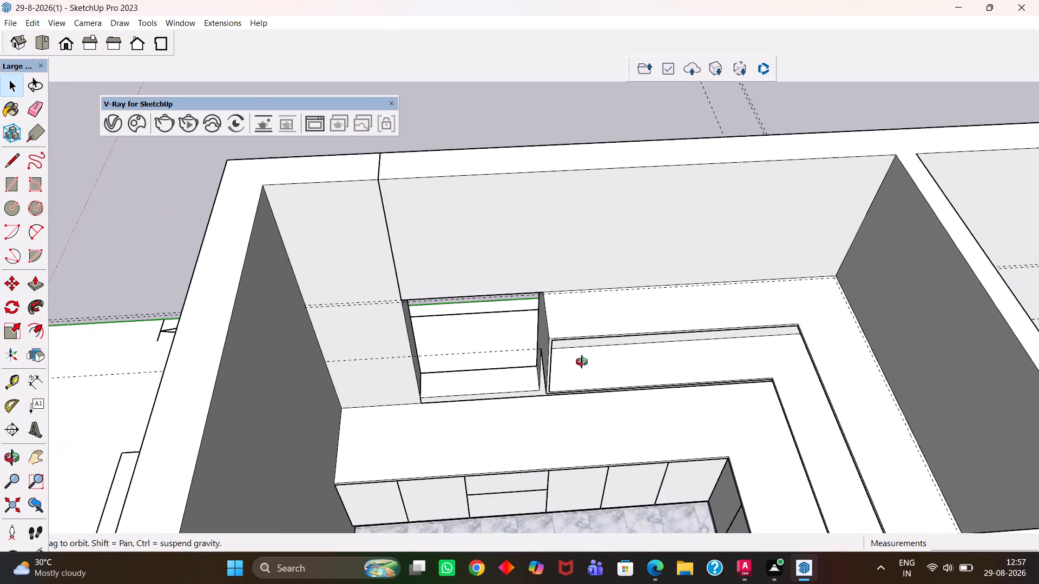
middle_click_drag(582, 362, 638, 331)
scroll(647, 343, "up", 2)
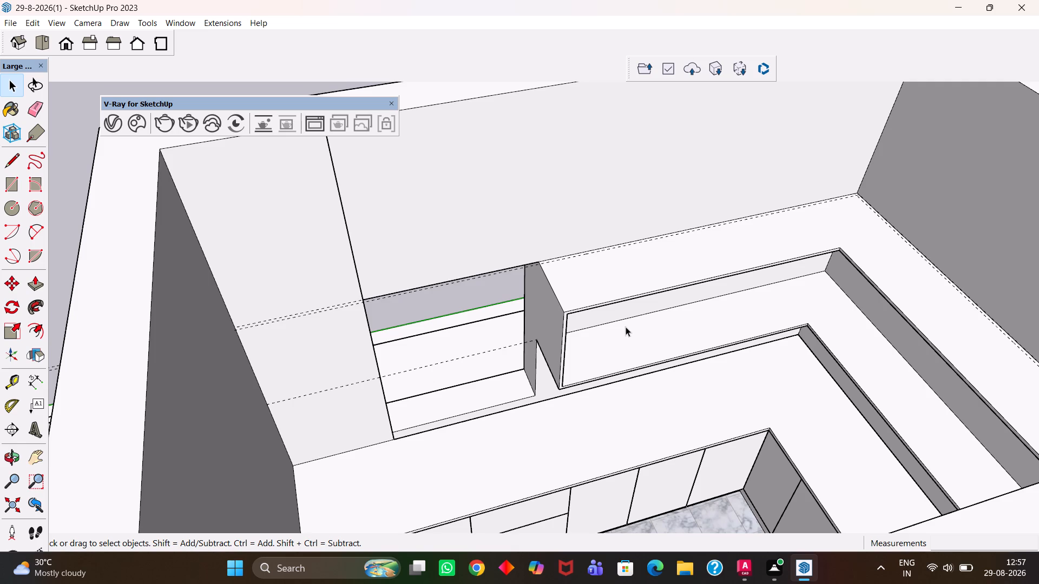
key("h")
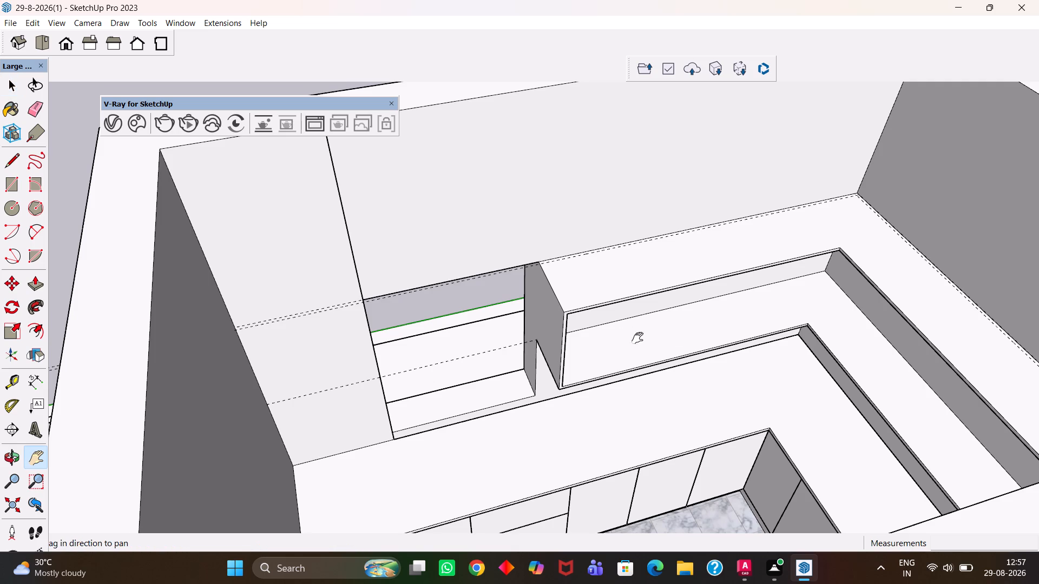
scroll(628, 345, "up", 3)
middle_click_drag(734, 363, 673, 343)
scroll(680, 348, "up", 1)
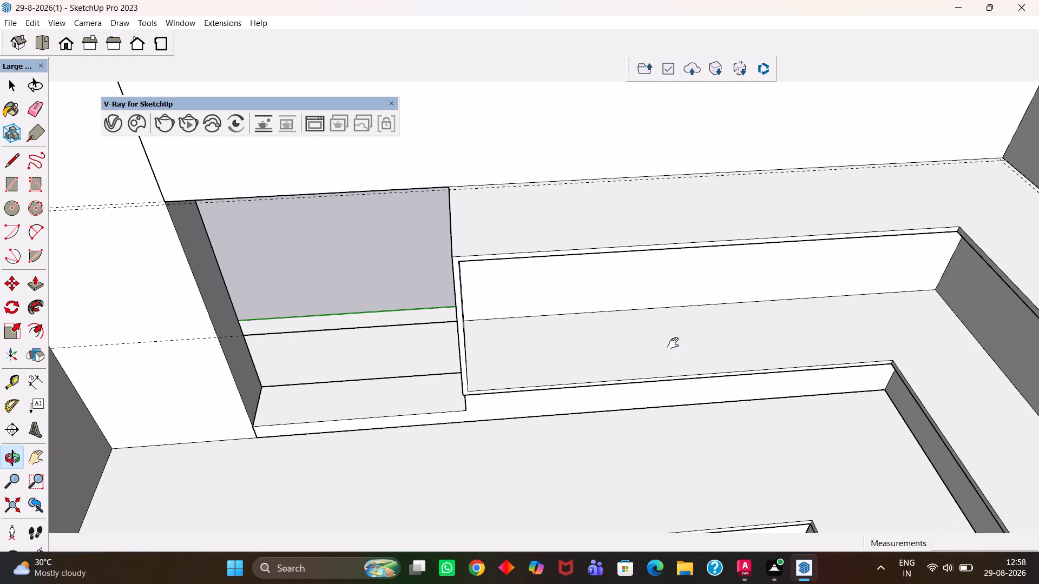
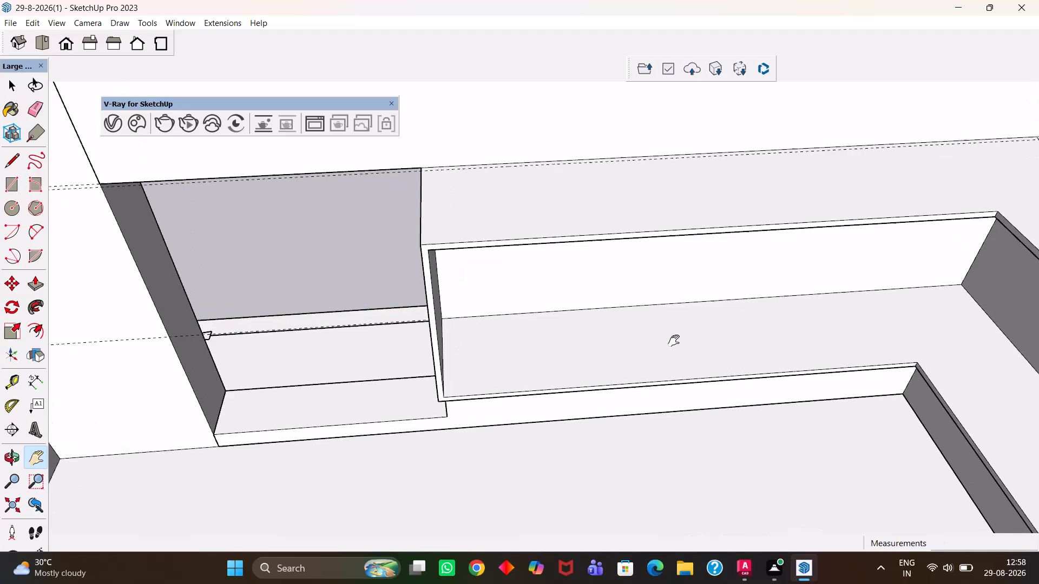
Open the wall cabinet for editing and divide its long upper front edge into 4 equal segments.
scroll(674, 341, "down", 4)
middle_click_drag(616, 375, 640, 380)
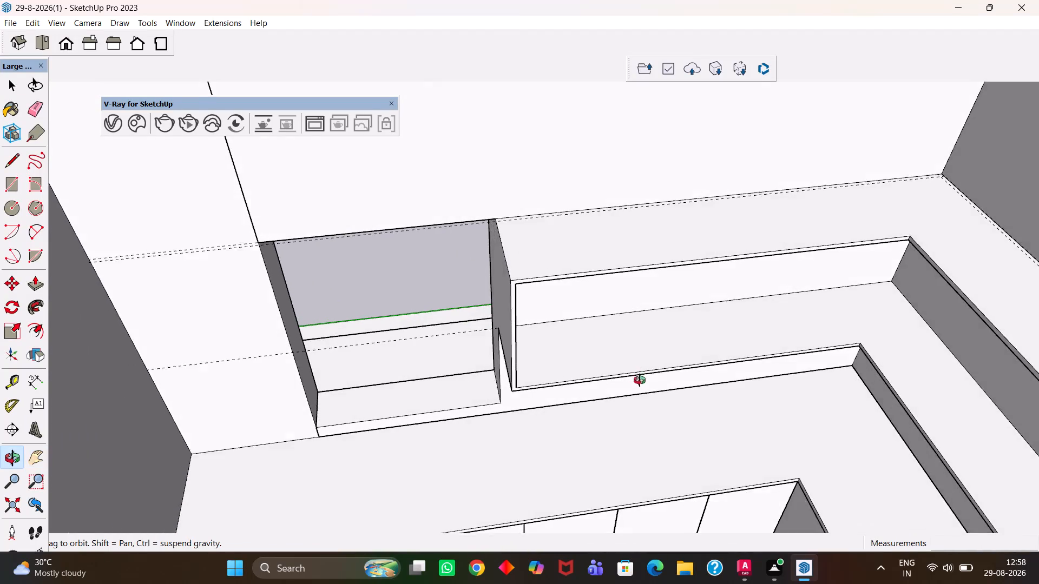
middle_click_drag(640, 380, 656, 382)
scroll(656, 382, "up", 2)
key("h")
left_click_drag(703, 361, 649, 444)
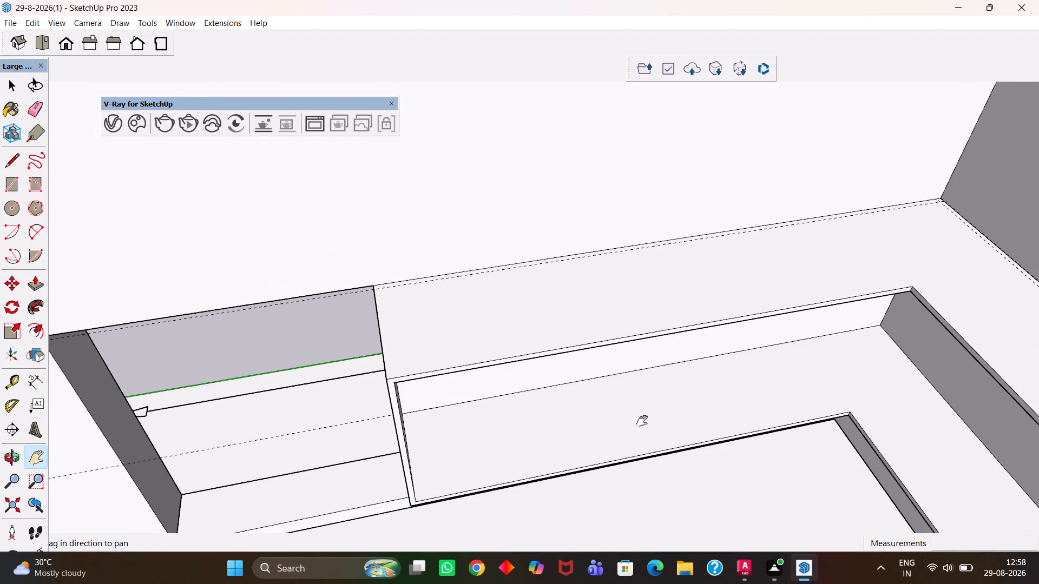
scroll(653, 395, "up", 1)
scroll(653, 395, "down", 2)
scroll(642, 355, "up", 2)
middle_click_drag(642, 345, 655, 356)
scroll(655, 356, "up", 2)
key("space")
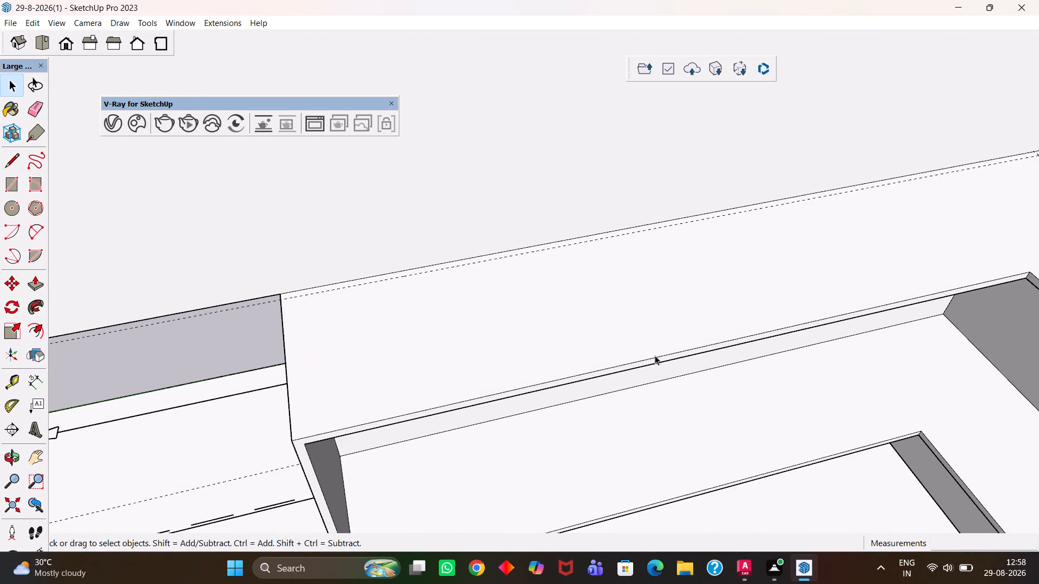
left_click(653, 356)
double_click(653, 356)
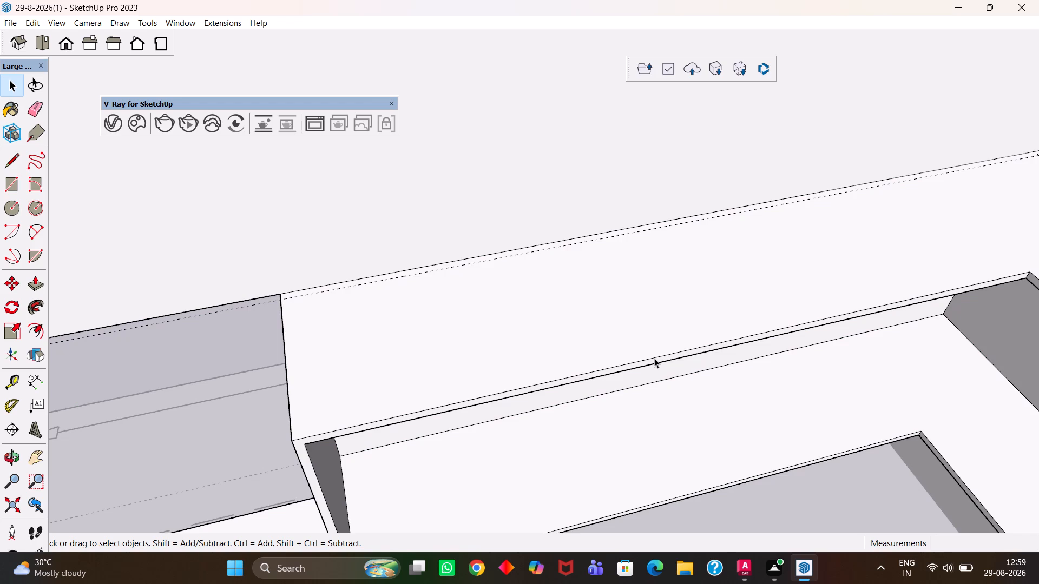
left_click(654, 358)
scroll(654, 358, "down", 3)
right_click(654, 358)
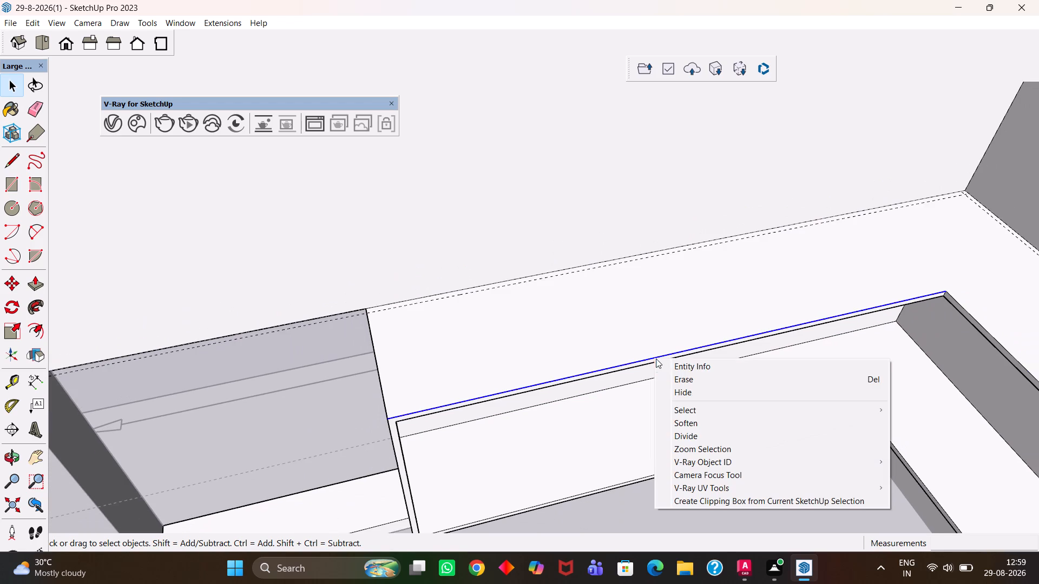
left_click(698, 437)
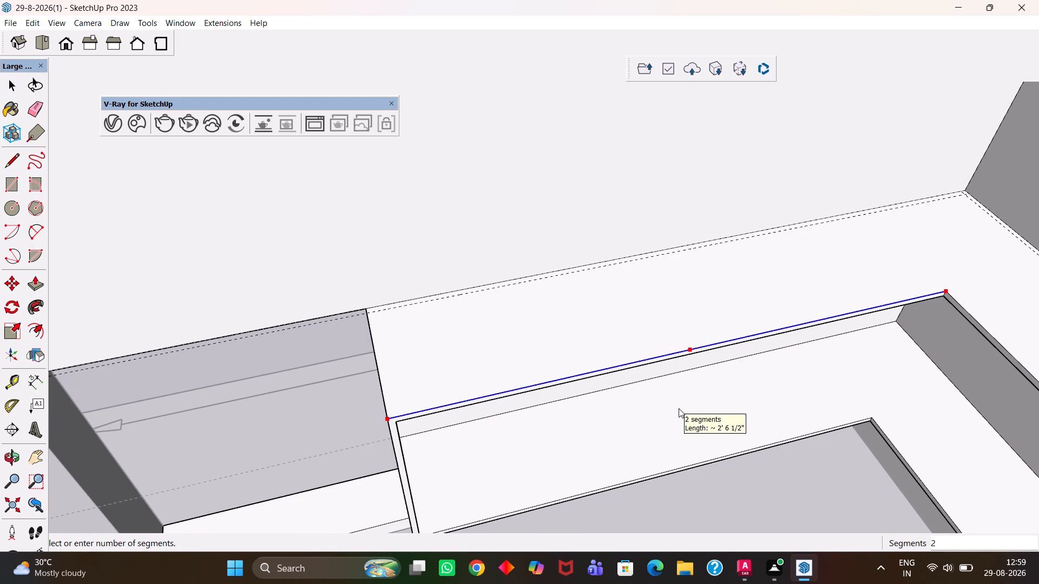
key("4")
key("Return")
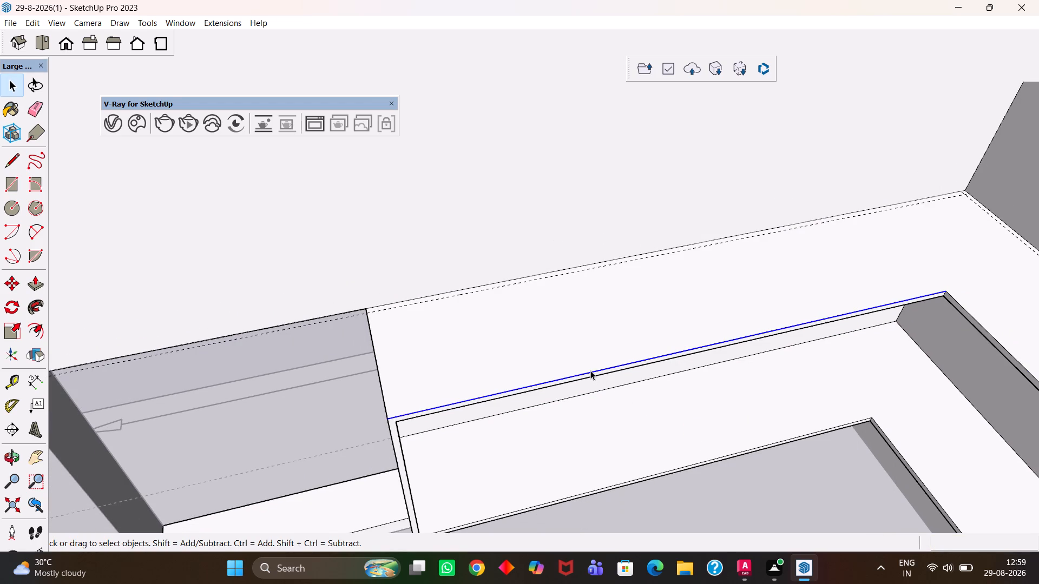
Place a guide about 1' 3 1/2" from the cabinet's end edge beside the wall opening, through the first division point.
left_click(590, 370)
key("t")
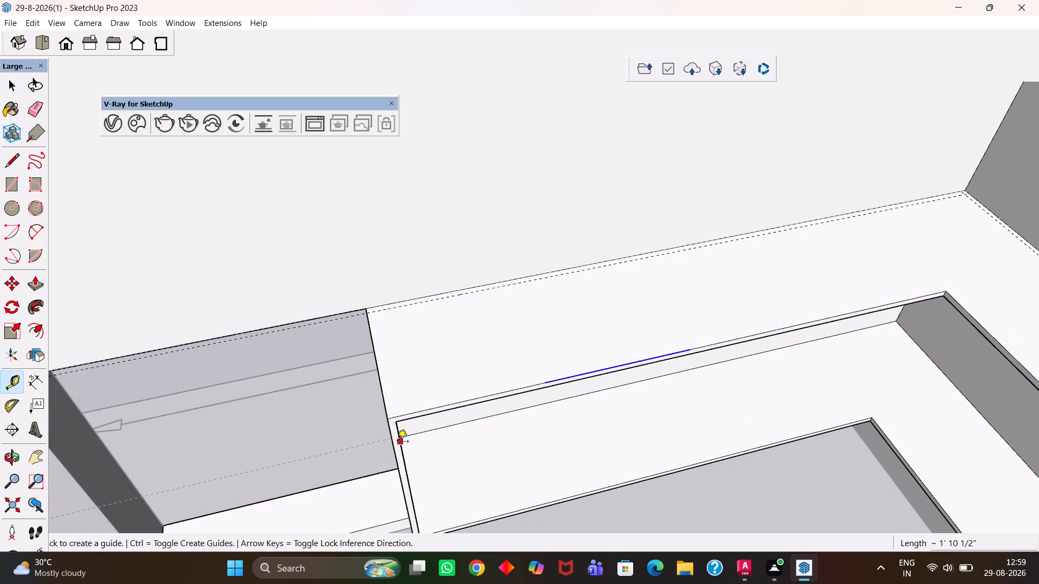
left_click(391, 449)
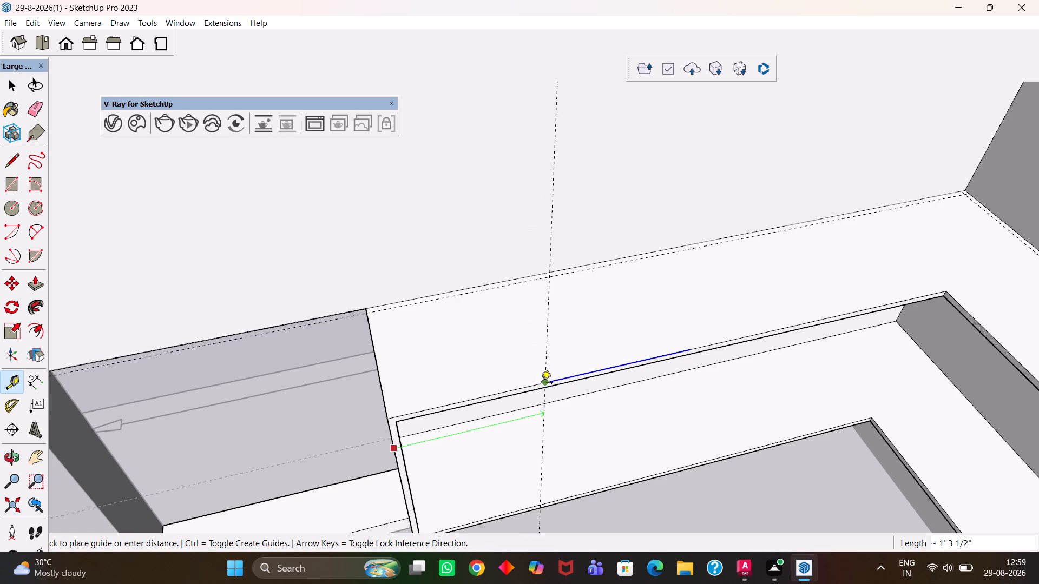
left_click(541, 383)
Draw a rectangle about 1' 11 1/2" by 1' 3 1/2" on the cabinet front, from the end's upper corner to the guide at the lower edge.
key("h")
left_click_drag(535, 432, 539, 428)
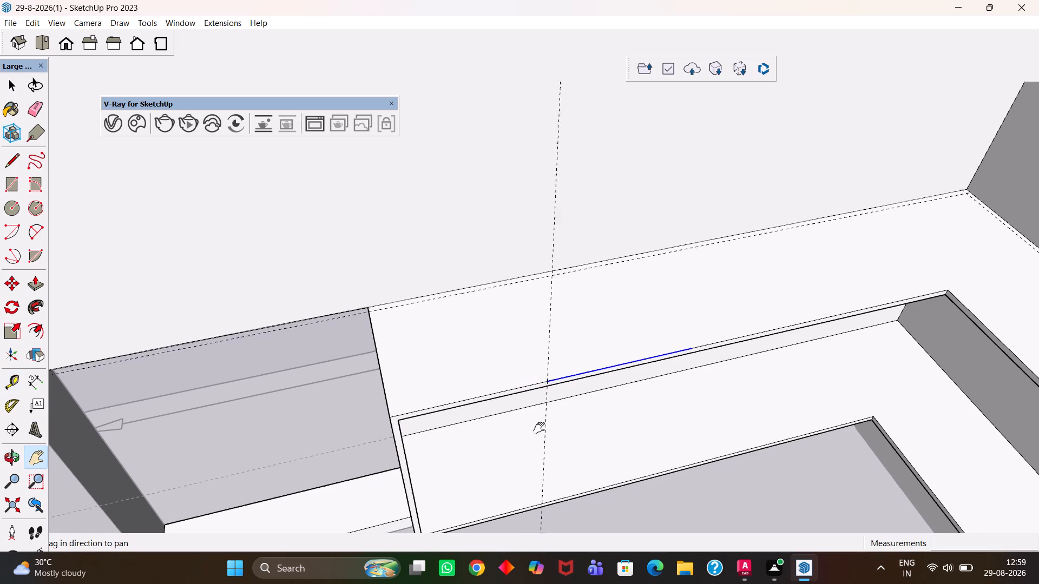
left_click_drag(539, 428, 597, 387)
key("r")
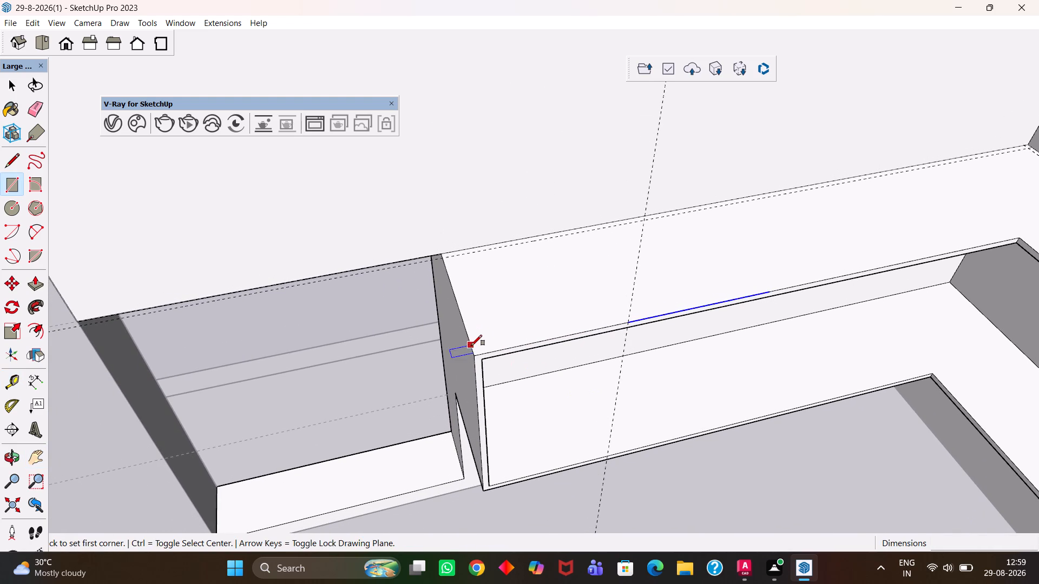
left_click(472, 354)
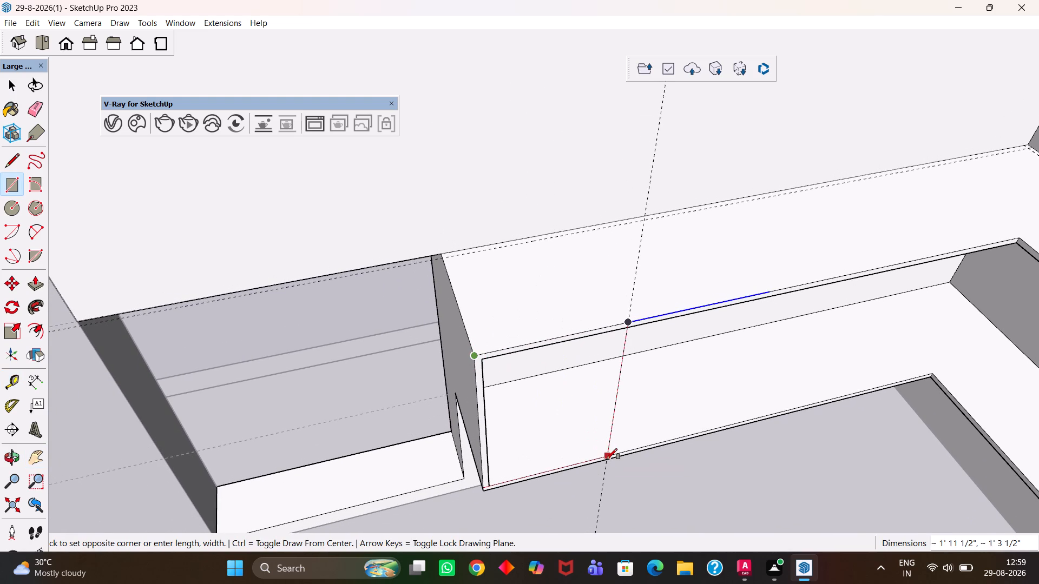
left_click(607, 459)
Copy the rectangular front face about 2' 10 1/2" away from the cabinet into the open space in front.
key("space")
left_click(573, 404)
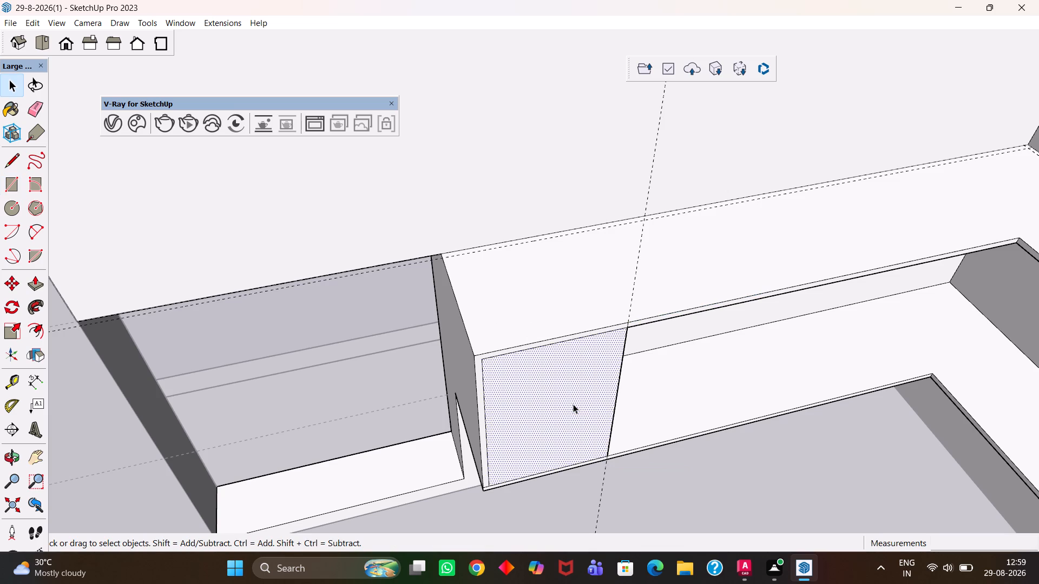
scroll(573, 404, "down", 2)
middle_click_drag(573, 404, 566, 408)
middle_click(554, 417)
key("h")
left_click_drag(568, 438, 567, 415)
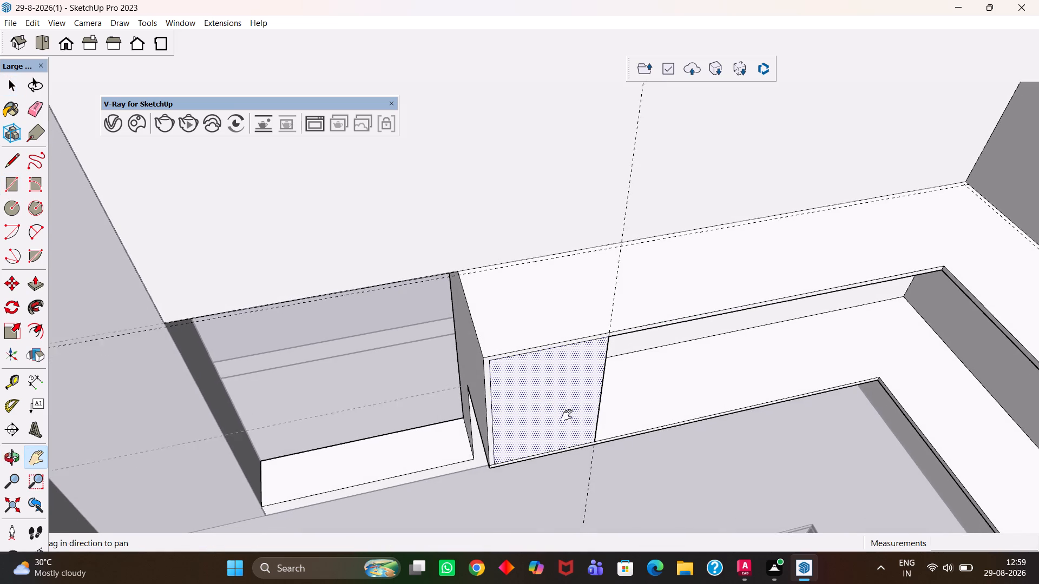
left_click_drag(567, 415, 567, 391)
middle_click_drag(567, 390, 562, 390)
scroll(567, 390, "up", 1)
middle_click(562, 390)
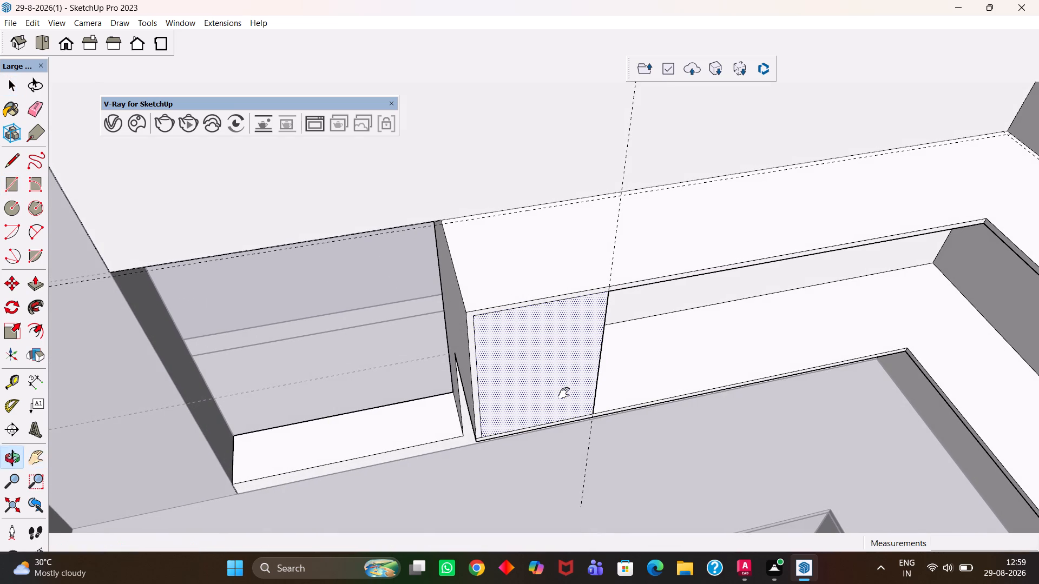
key("space")
key("m")
left_click(567, 392)
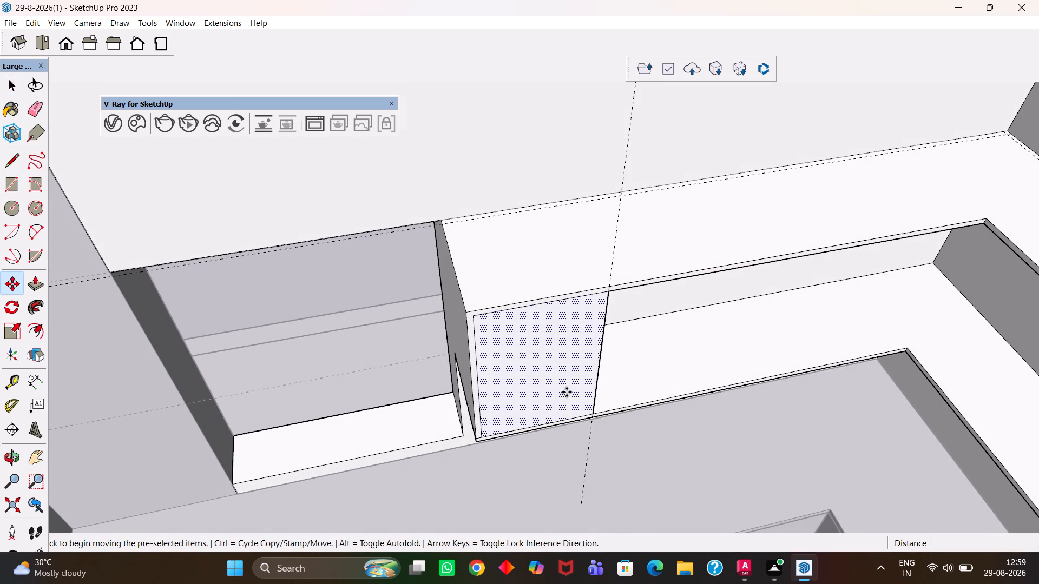
left_click(655, 487)
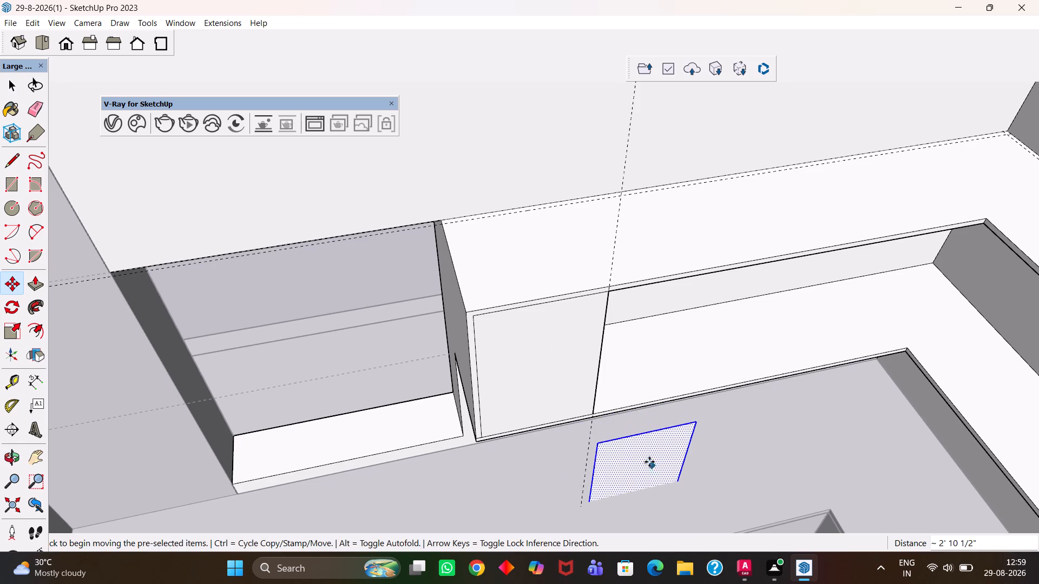
Push/Pull the copied face 18 mm and make the resulting door panel a group.
key("p")
left_click(649, 461)
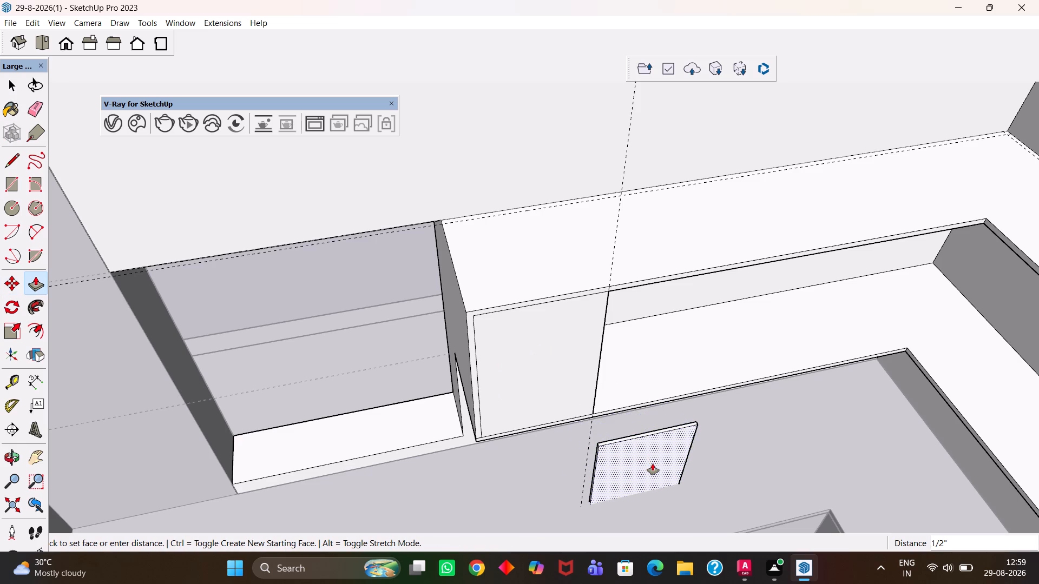
type("18MM")
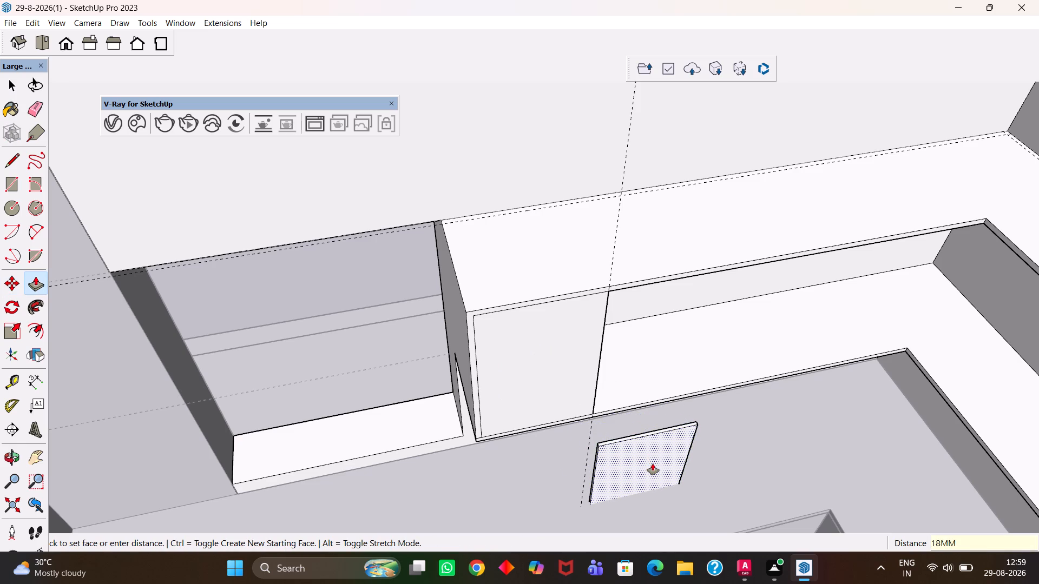
key("Return")
key("space")
scroll(653, 463, "up", 2)
triple_click(653, 464)
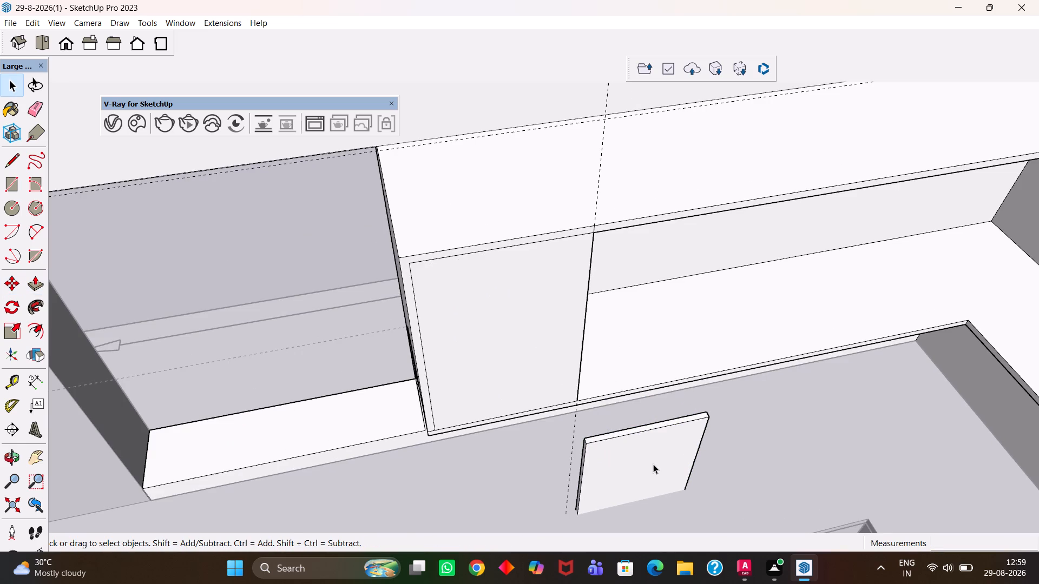
right_click(653, 464)
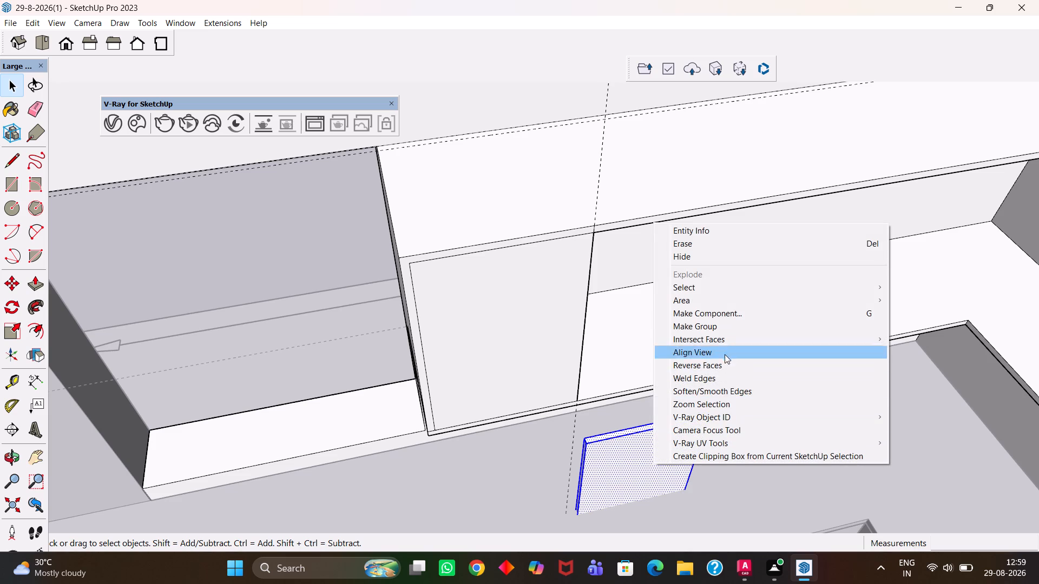
left_click(716, 331)
Move the door panel group by its top back corner onto the cabinet's upper front corner beside the wall opening.
key("m")
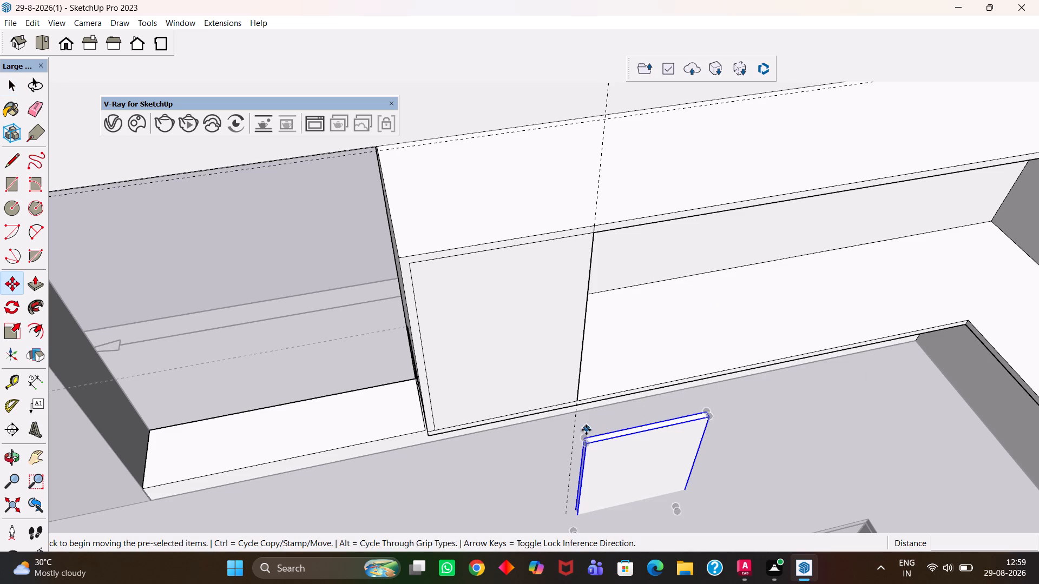
left_click(583, 435)
left_click(403, 258)
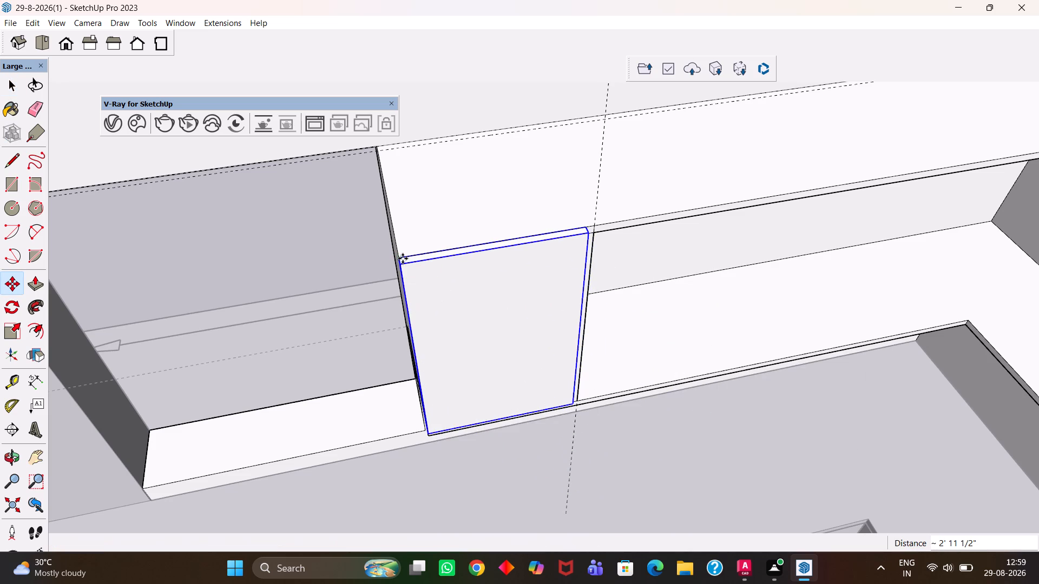
Open the door panel group and pull its narrow side face out to the vertical guide line.
scroll(505, 342, "up", 3)
key("h")
scroll(582, 351, "up", 1)
middle_click_drag(577, 355, 543, 369)
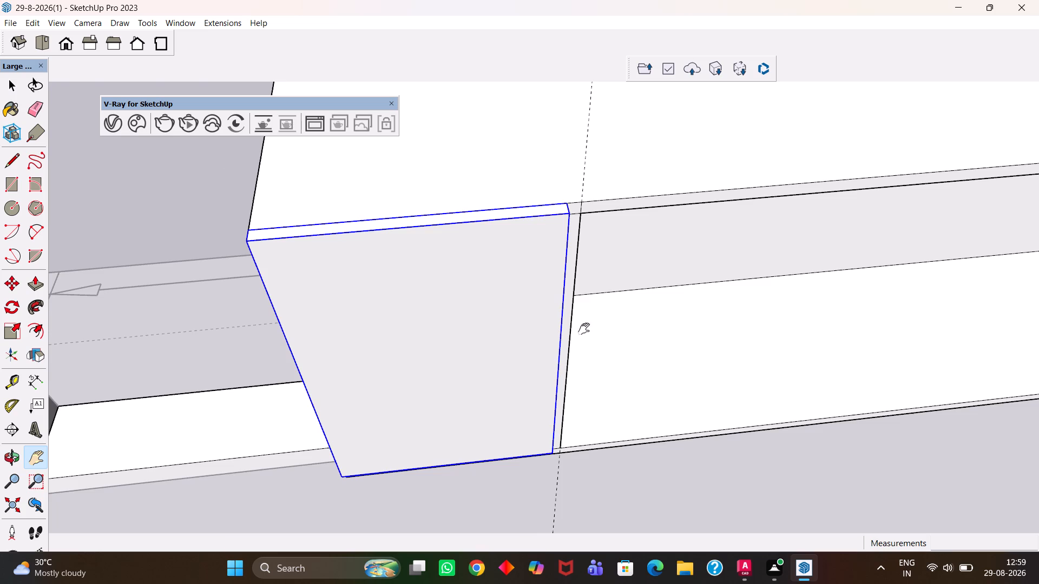
middle_click_drag(576, 333, 561, 341)
middle_click_drag(557, 341, 482, 354)
scroll(333, 308, "up", 4)
left_click_drag(341, 291, 461, 310)
middle_click_drag(468, 326, 449, 334)
scroll(452, 333, "up", 2)
key("space")
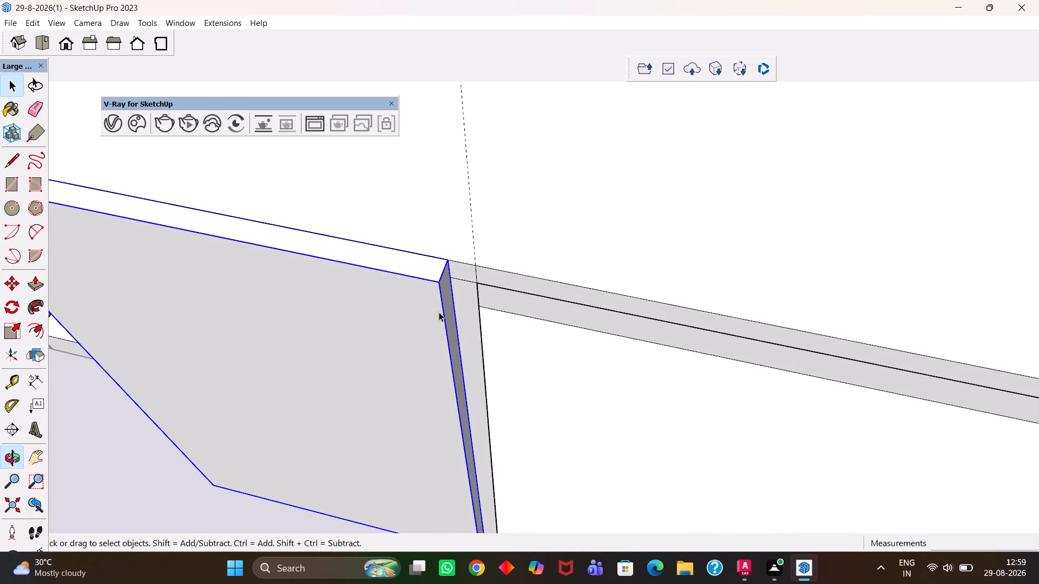
double_click(446, 294)
left_click(446, 286)
key("p")
left_click(446, 286)
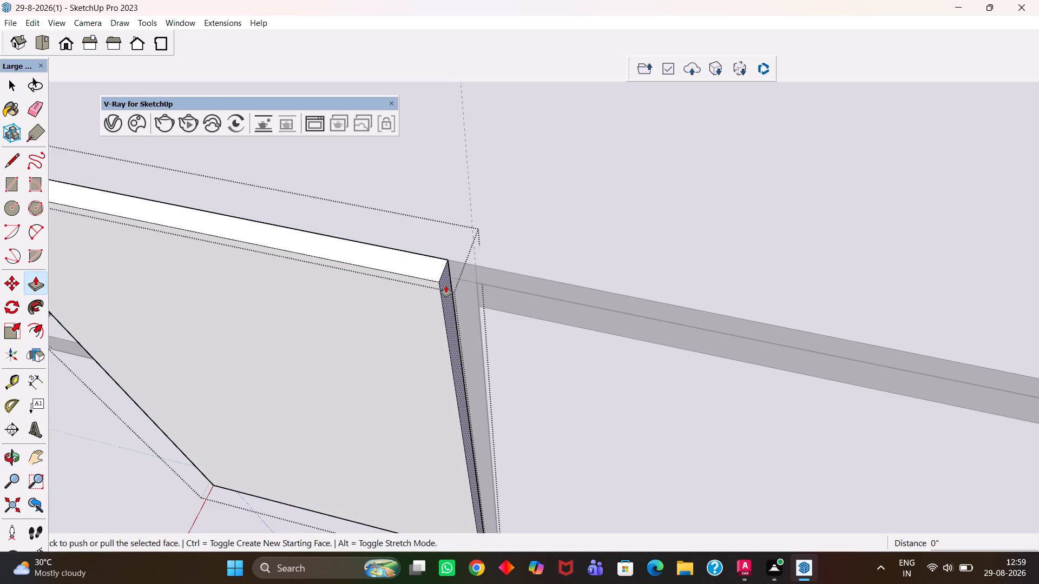
left_click(476, 241)
Pull the door panel's bottom face down about 1 1/2" to the level of the wall opening's edge beside it.
key("h")
scroll(460, 273, "down", 5)
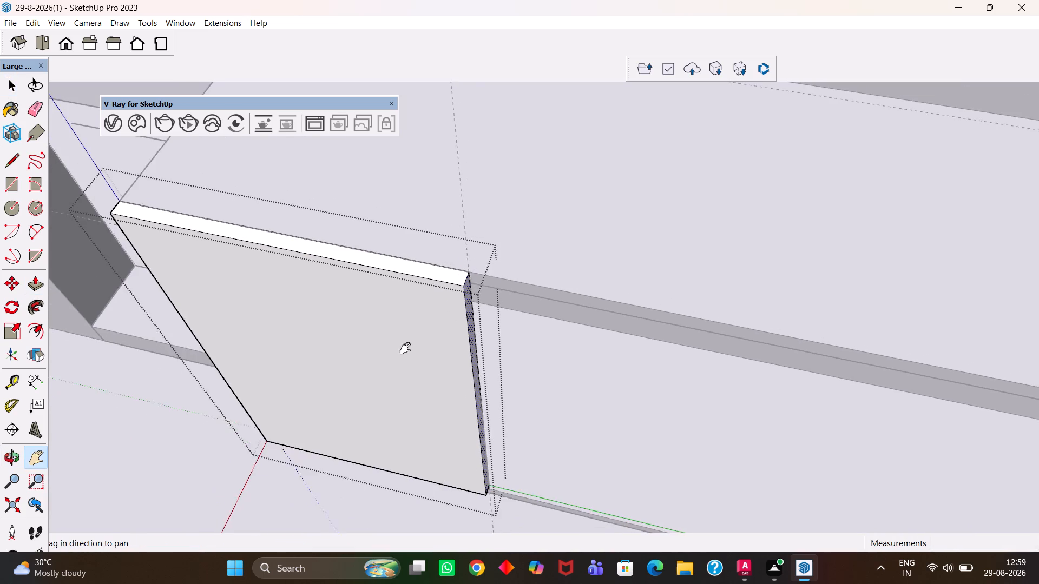
middle_click_drag(407, 350, 569, 327)
left_click_drag(522, 382, 617, 247)
scroll(460, 382, "up", 4)
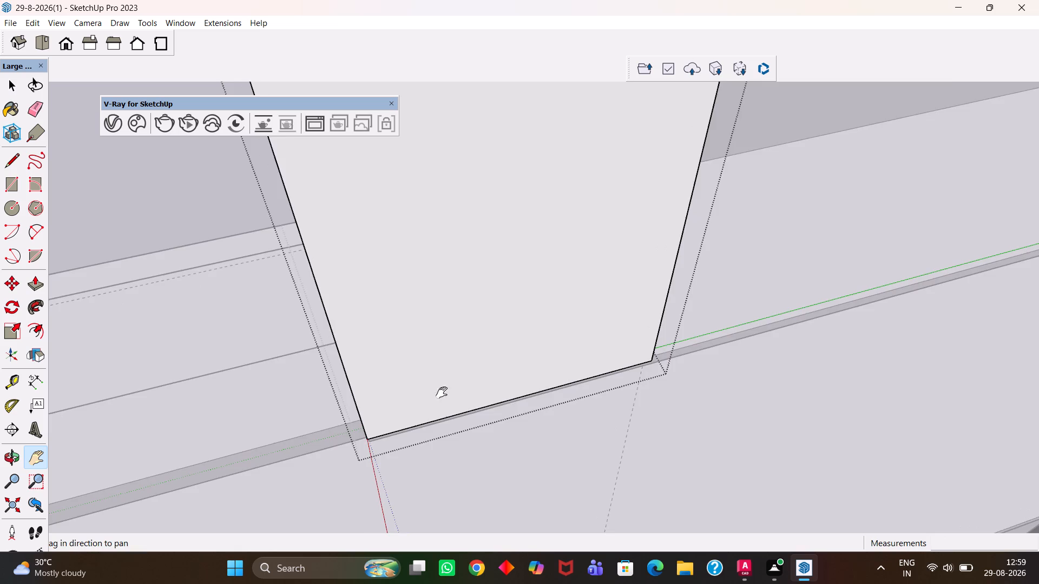
middle_click_drag(444, 387, 558, 275)
scroll(455, 379, "up", 1)
left_click_drag(461, 423, 583, 303)
scroll(517, 369, "up", 4)
middle_click_drag(529, 349, 537, 307)
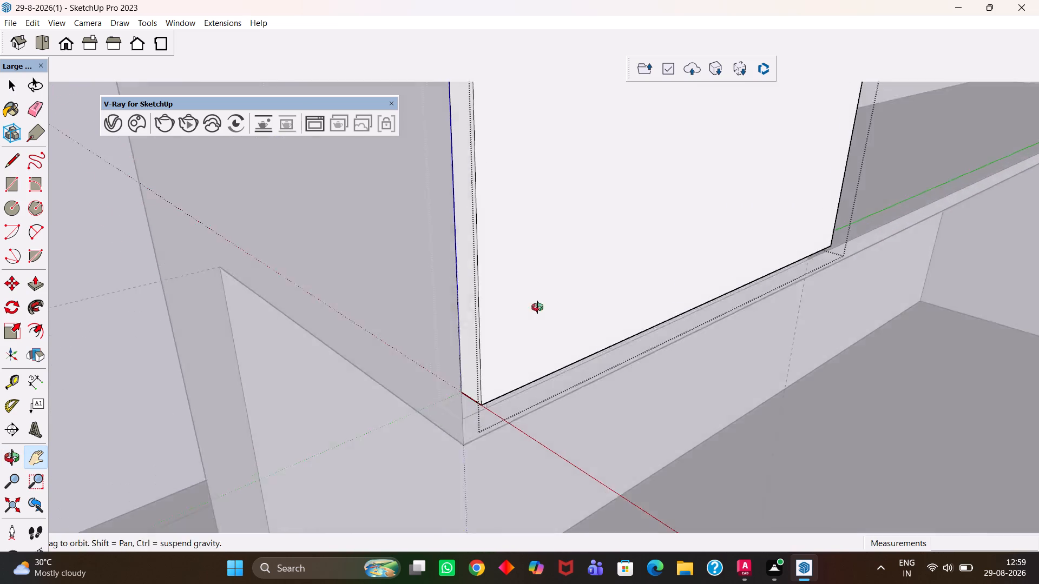
middle_click_drag(537, 307, 542, 288)
scroll(542, 285, "up", 1)
middle_click_drag(512, 402, 549, 329)
scroll(549, 329, "up", 3)
scroll(498, 400, "up", 2)
middle_click_drag(505, 394, 548, 309)
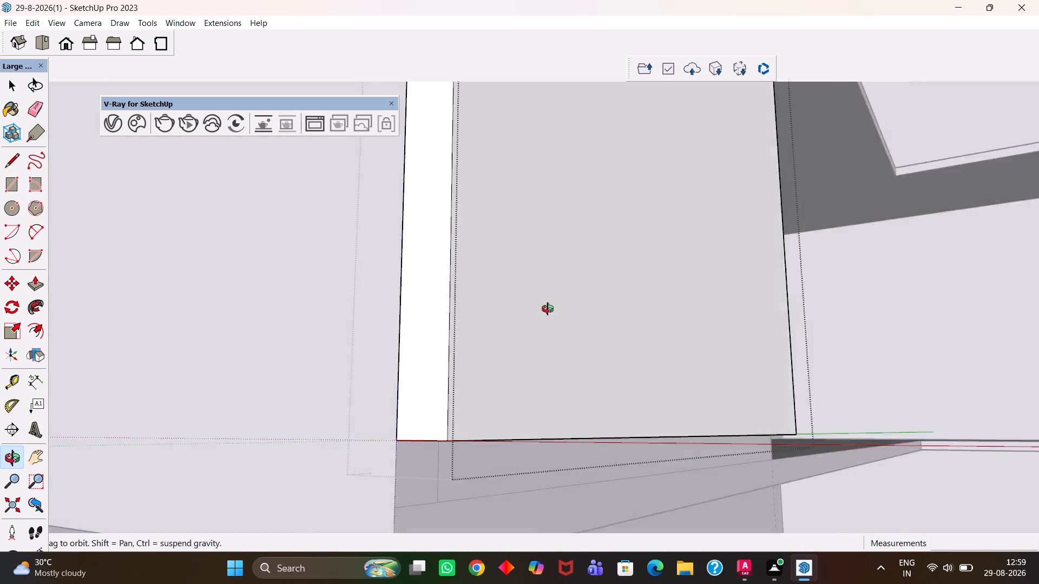
middle_click_drag(548, 309, 574, 250)
scroll(531, 368, "up", 1)
left_click_drag(510, 406, 617, 266)
middle_click_drag(591, 303, 597, 324)
key("space")
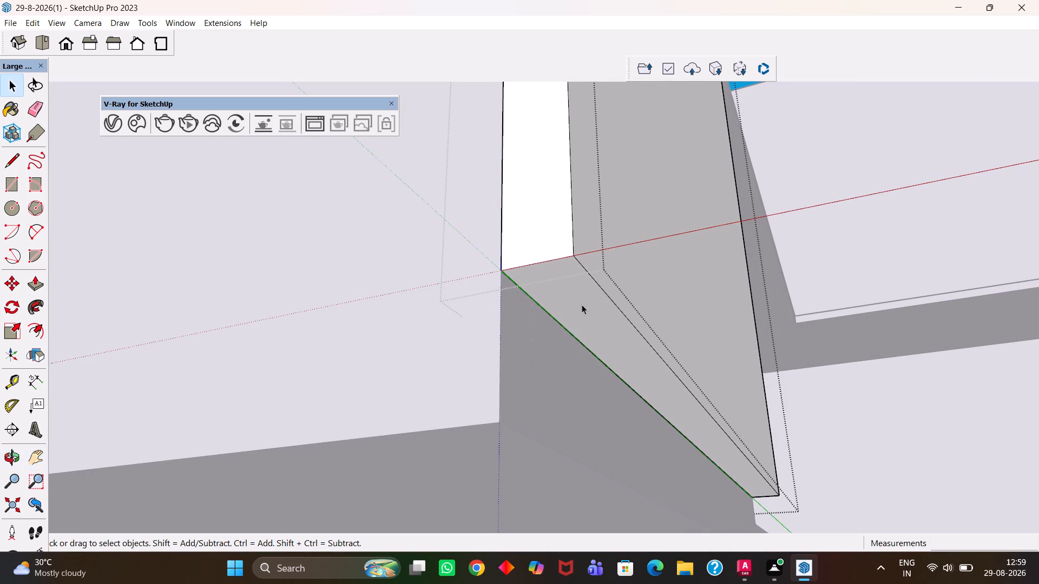
left_click(582, 304)
key("p")
left_click(582, 304)
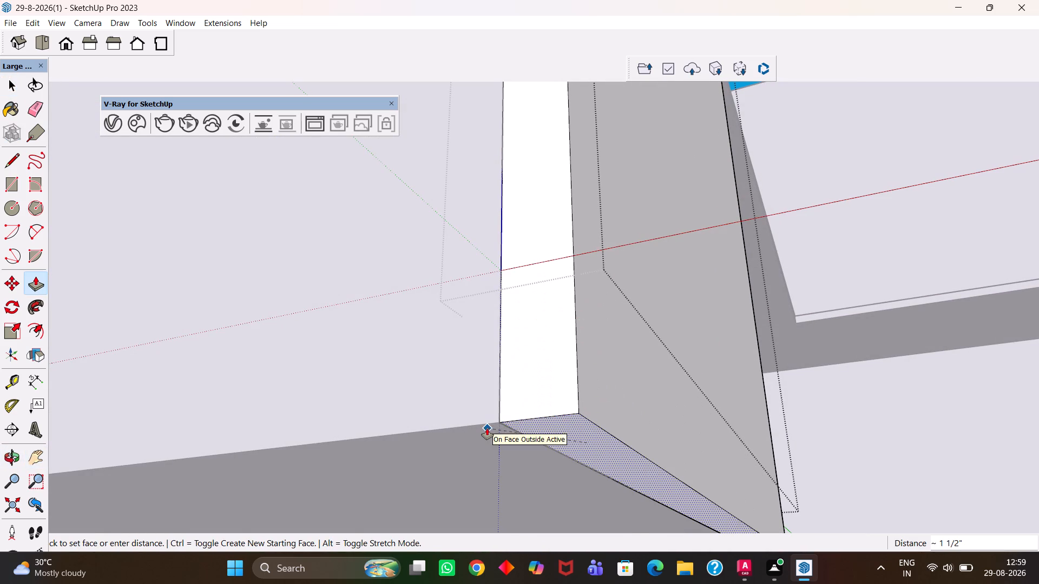
left_click(487, 428)
Push the door panel's narrow side face beside the vertical guide line inward 4 mm and close the panel group.
key("h")
scroll(489, 428, "down", 4)
middle_click_drag(597, 300, 526, 468)
scroll(574, 361, "up", 1)
scroll(573, 408, "down", 6)
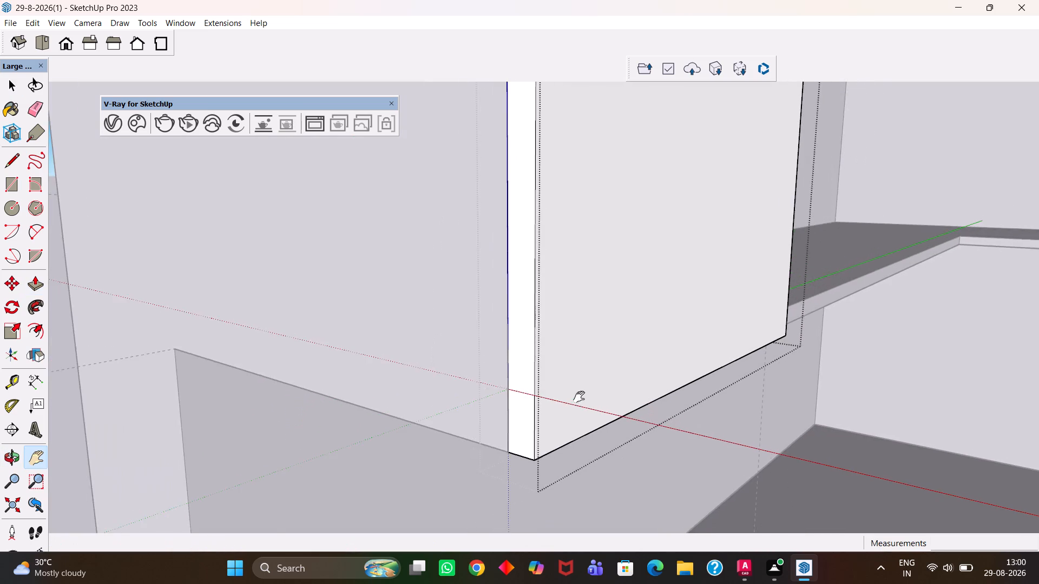
scroll(579, 397, "down", 3)
middle_click_drag(676, 341, 559, 433)
scroll(556, 437, "down", 5)
middle_click_drag(641, 364, 509, 478)
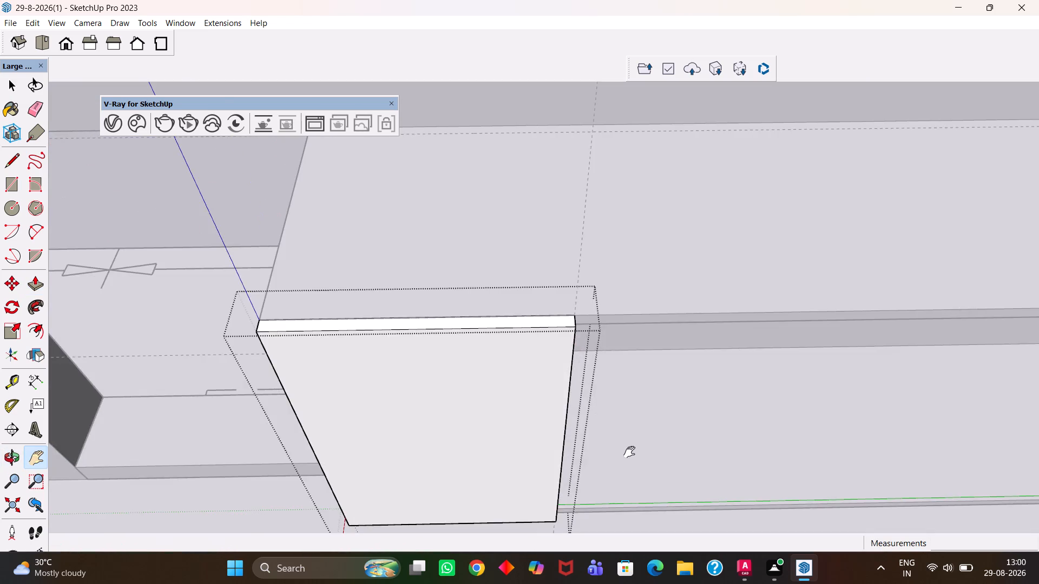
scroll(618, 452, "up", 3)
middle_click_drag(443, 474, 421, 476)
middle_click_drag(661, 379, 502, 413)
left_click_drag(390, 364, 740, 330)
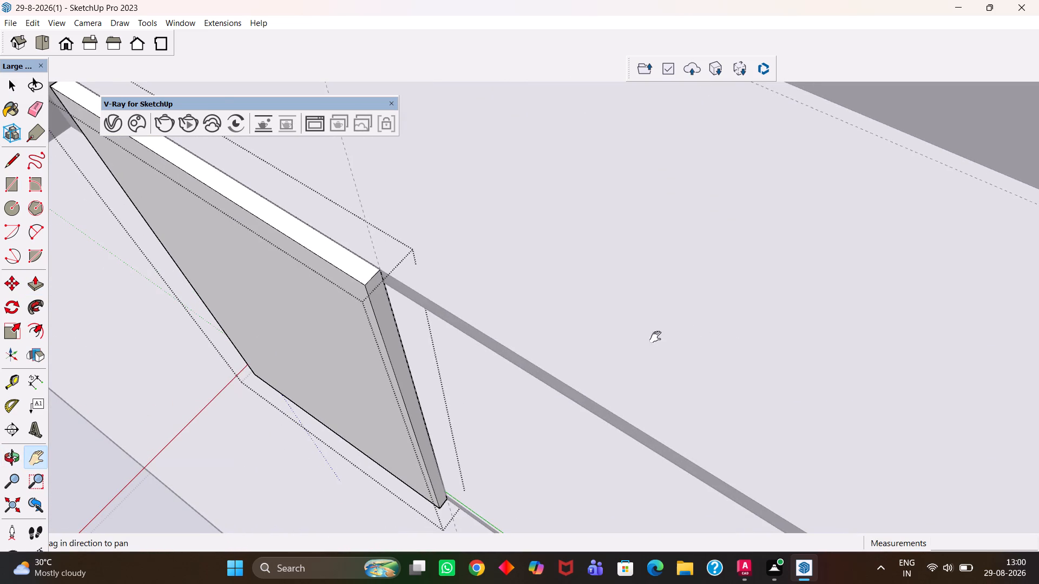
left_click_drag(471, 319, 754, 318)
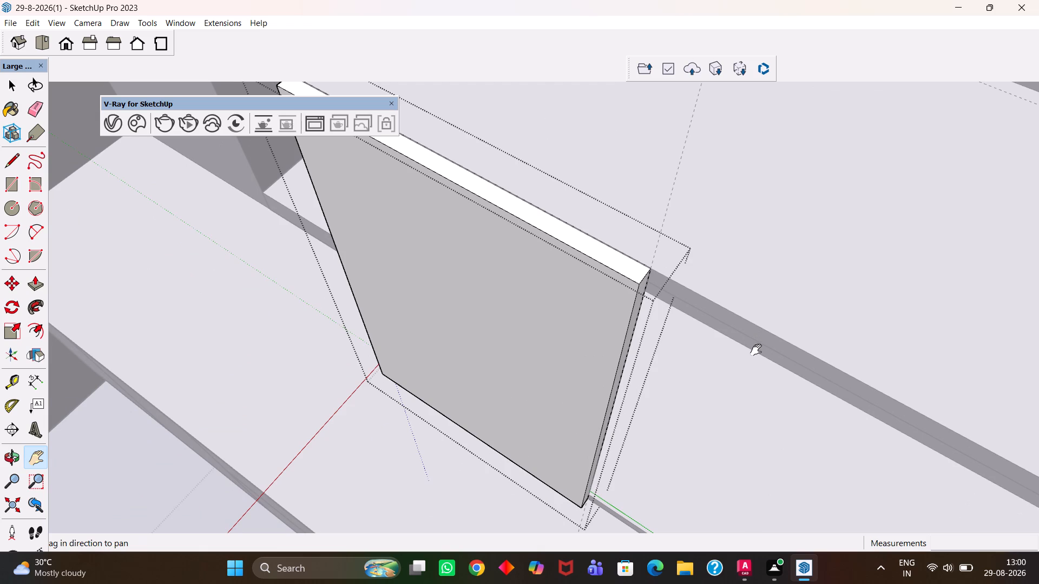
middle_click_drag(788, 382, 665, 357)
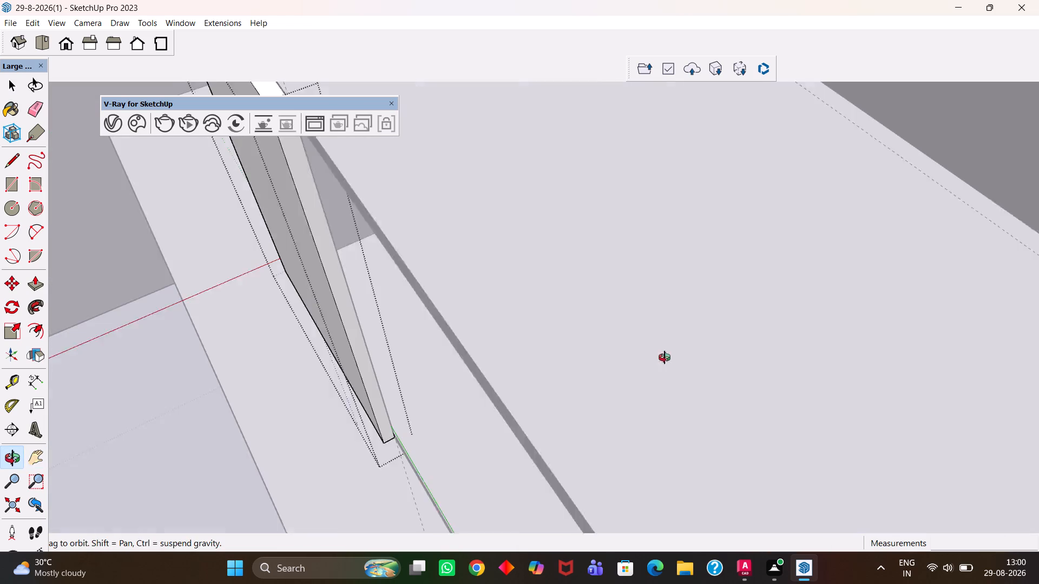
middle_click_drag(665, 357, 662, 357)
left_click_drag(386, 299, 655, 466)
left_click_drag(440, 316, 543, 435)
middle_click_drag(558, 432, 561, 422)
scroll(560, 424, "up", 2)
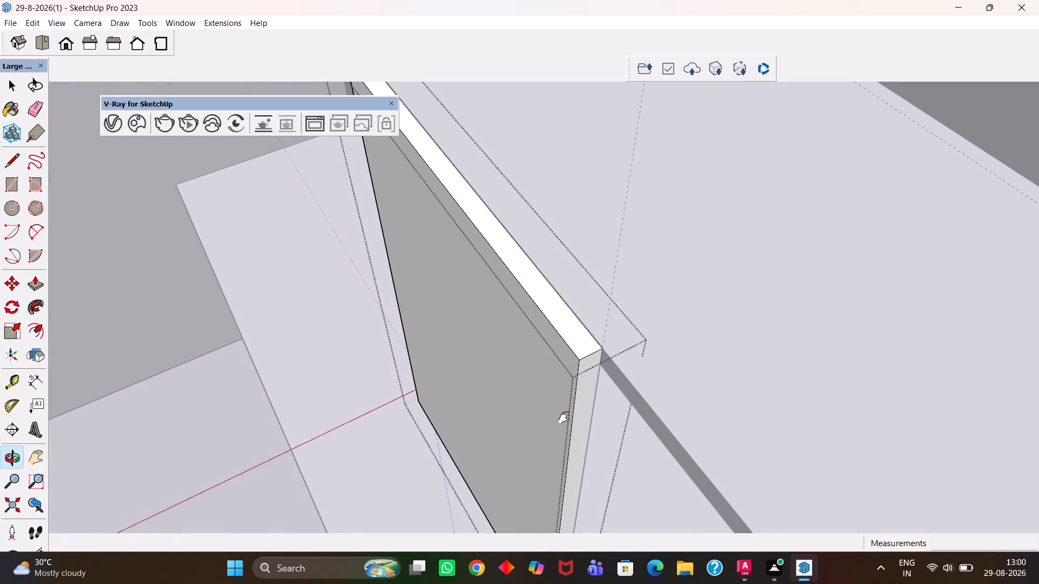
key("space")
left_click(584, 415)
key("p")
left_click(583, 414)
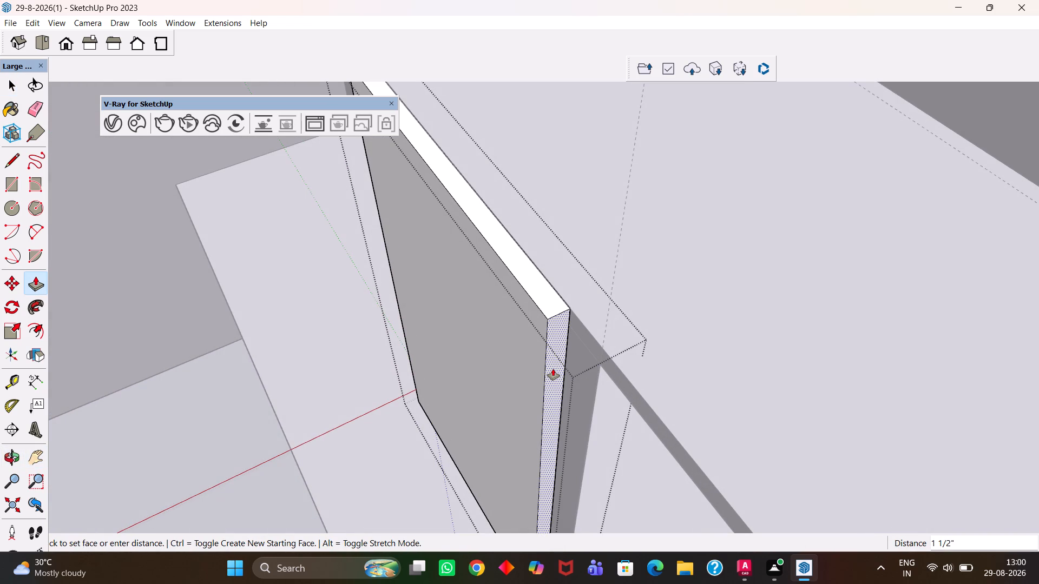
type("4MM")
key("Return")
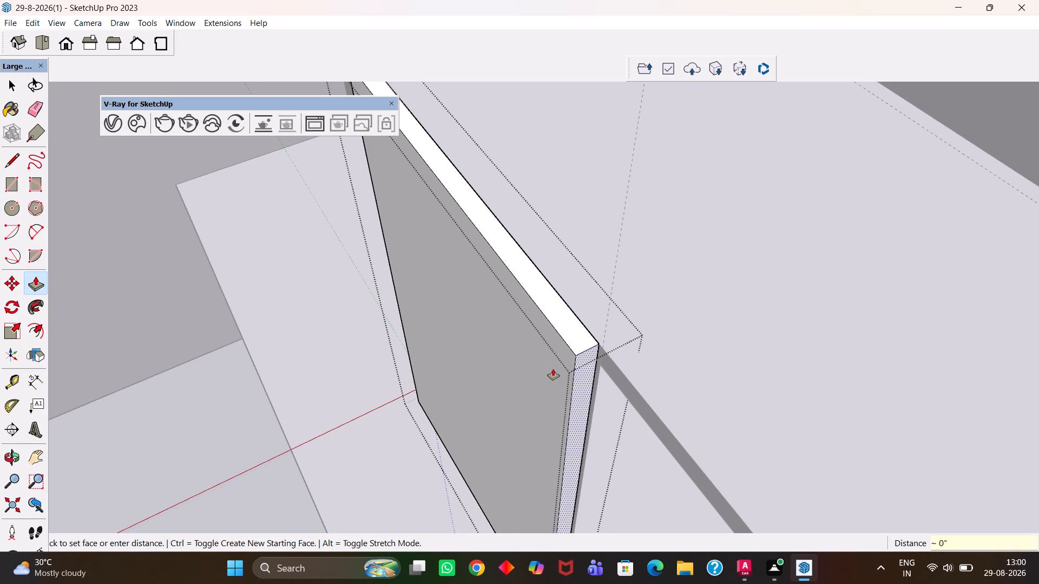
key("h")
scroll(589, 373, "down", 7)
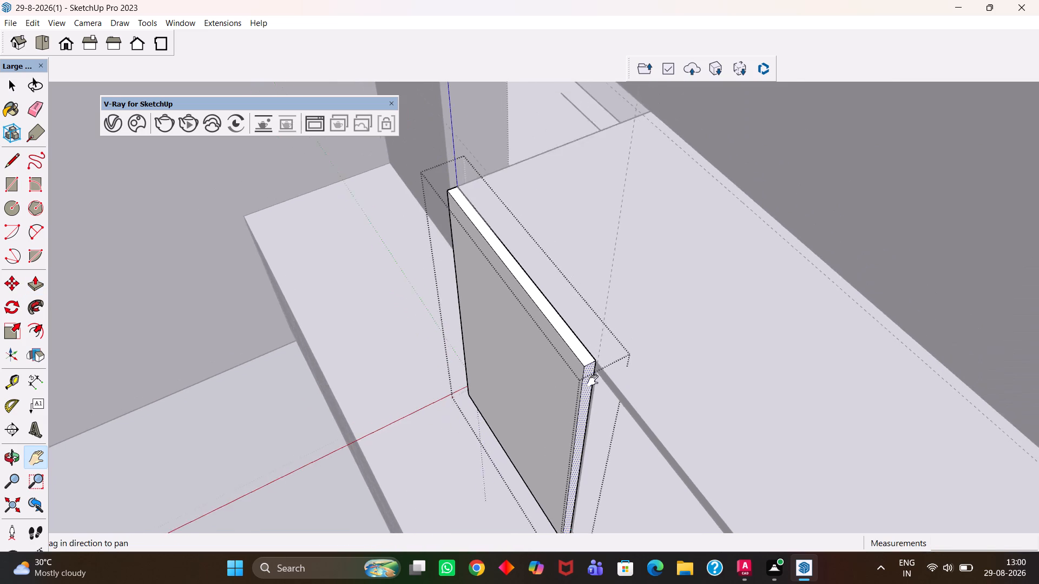
scroll(593, 381, "down", 2)
middle_click_drag(531, 388, 726, 404)
scroll(561, 400, "up", 1)
middle_click(727, 404)
middle_click_drag(734, 399, 753, 395)
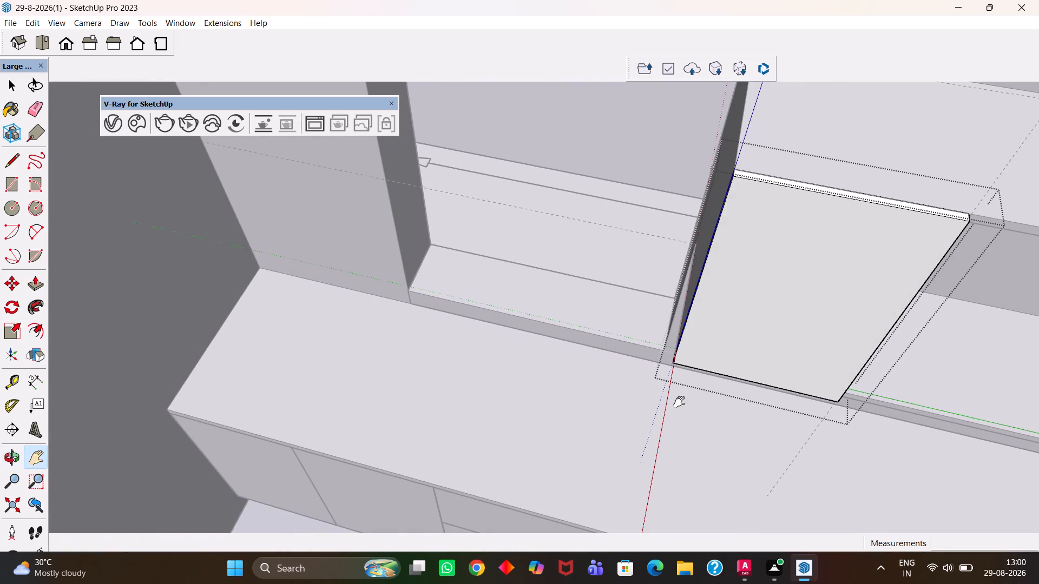
middle_click_drag(799, 404, 808, 404)
scroll(831, 397, "up", 1)
key("h")
left_click_drag(851, 346, 630, 440)
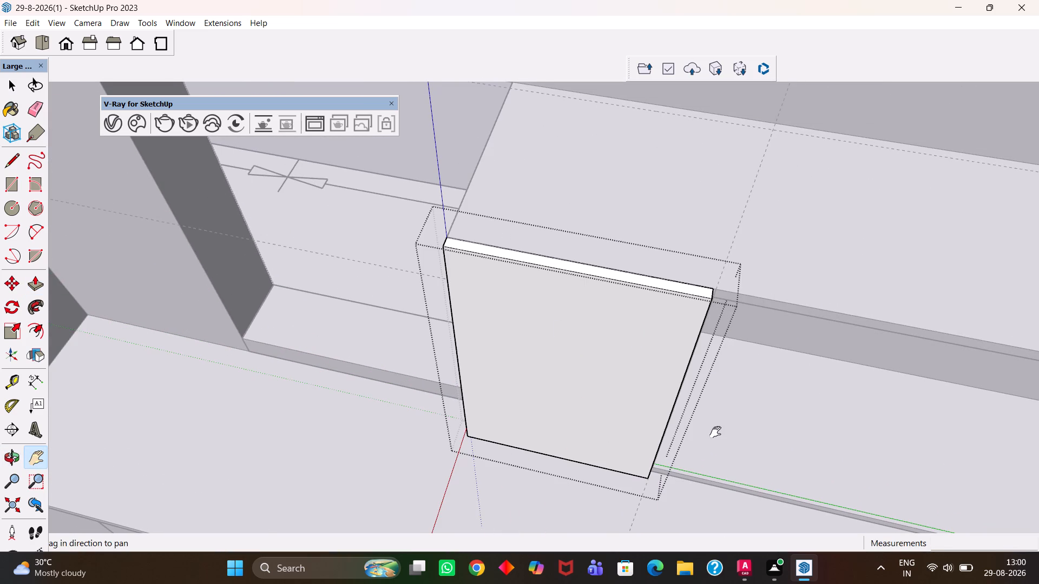
middle_click_drag(711, 424, 733, 424)
scroll(733, 424, "down", 2)
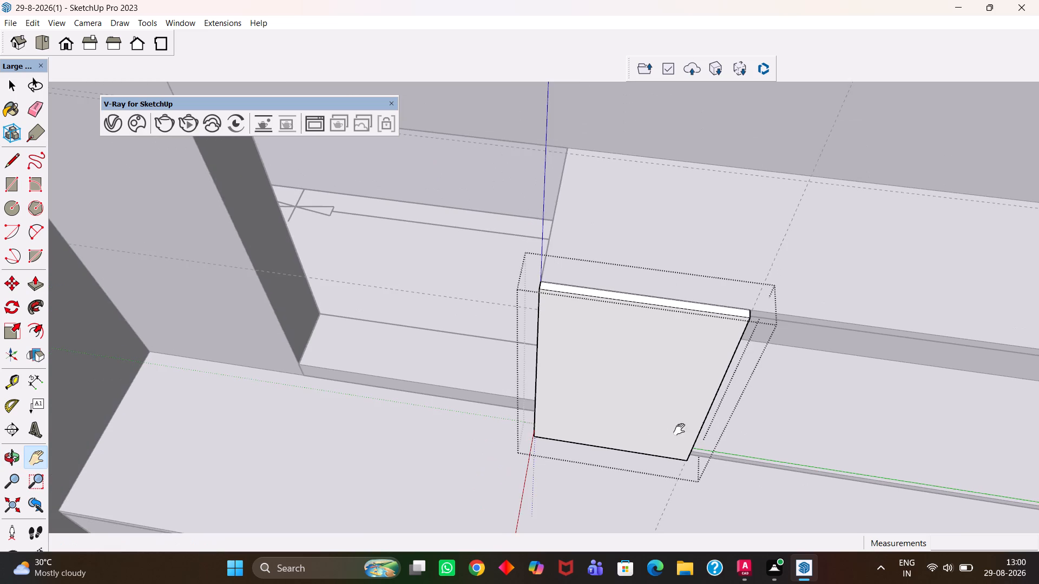
middle_click_drag(653, 430, 757, 443)
scroll(766, 436, "up", 1)
left_click_drag(808, 409, 597, 439)
scroll(587, 441, "down", 5)
key("space")
left_click(659, 462)
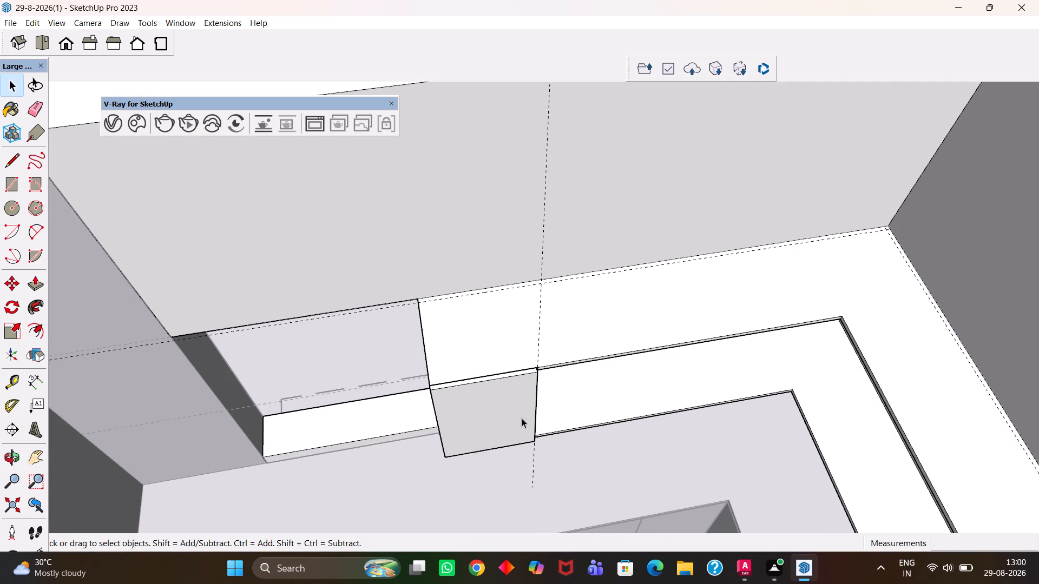
Copy the door panel along the cabinet front to the inner corner and divide the distance into 3 evenly spaced copies.
left_click(502, 404)
key("m")
scroll(507, 402, "up", 2)
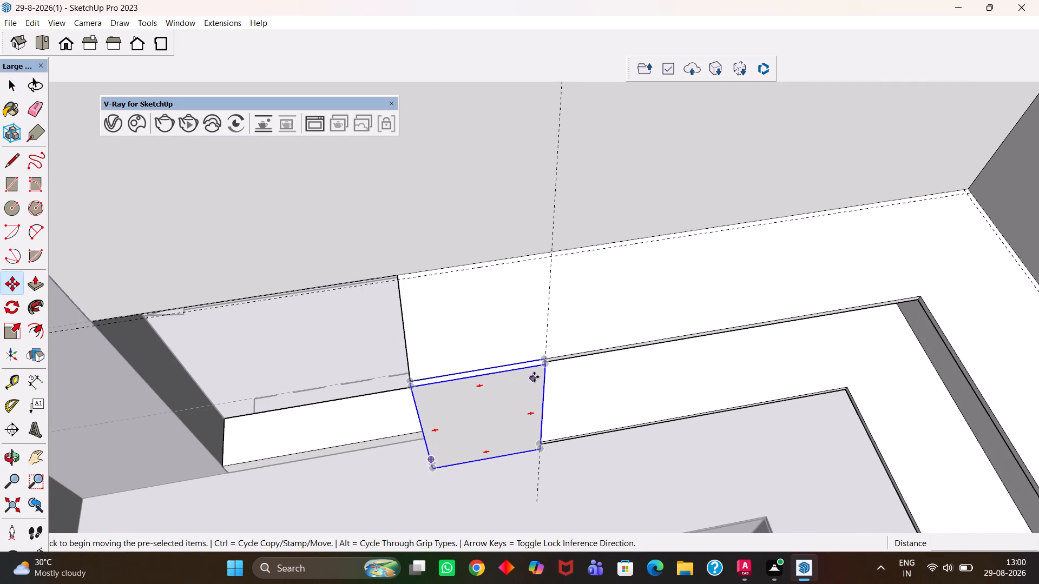
left_click(547, 354)
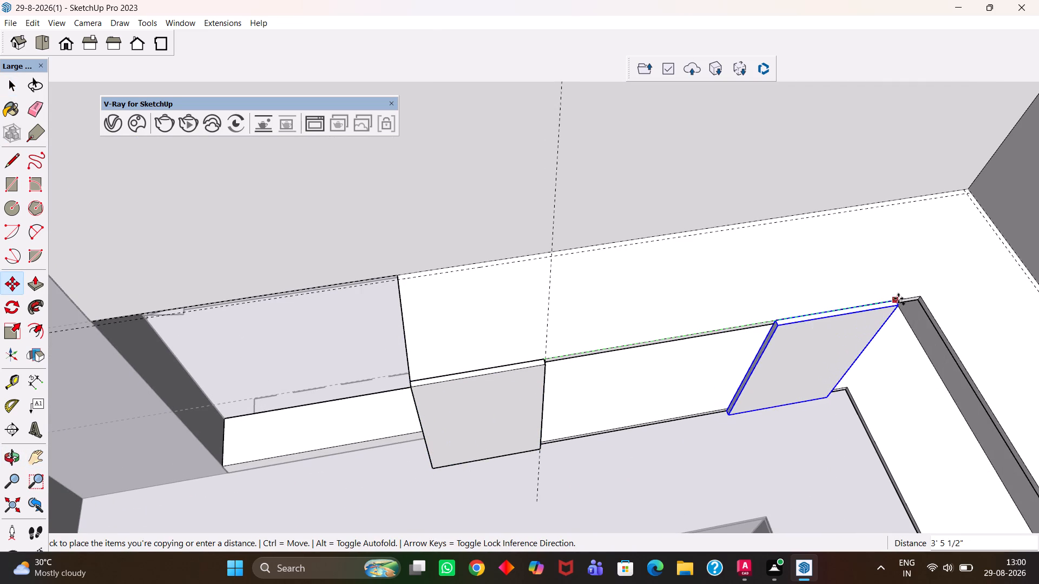
left_click(920, 293)
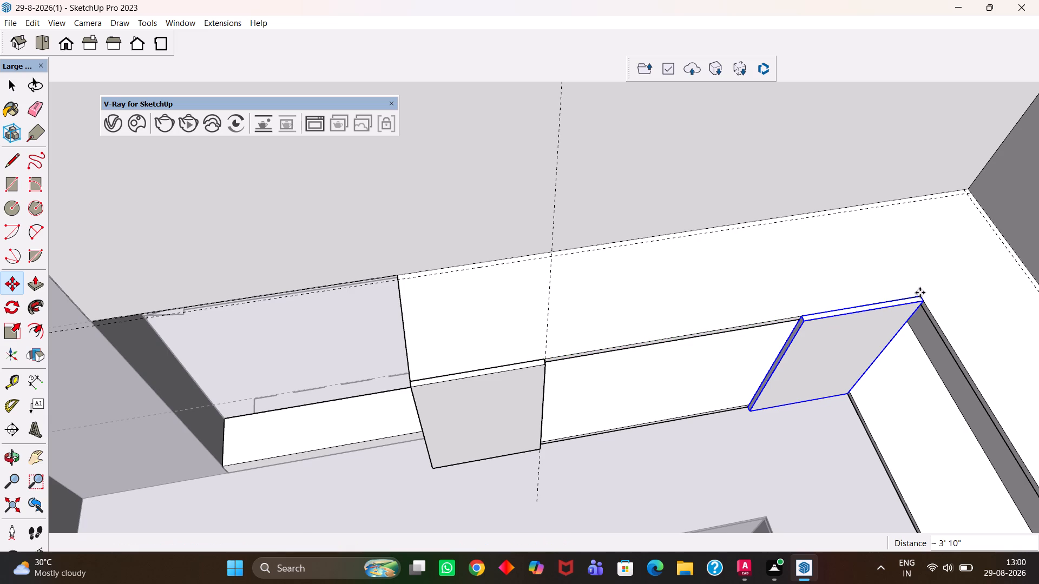
type("/3")
key("Return")
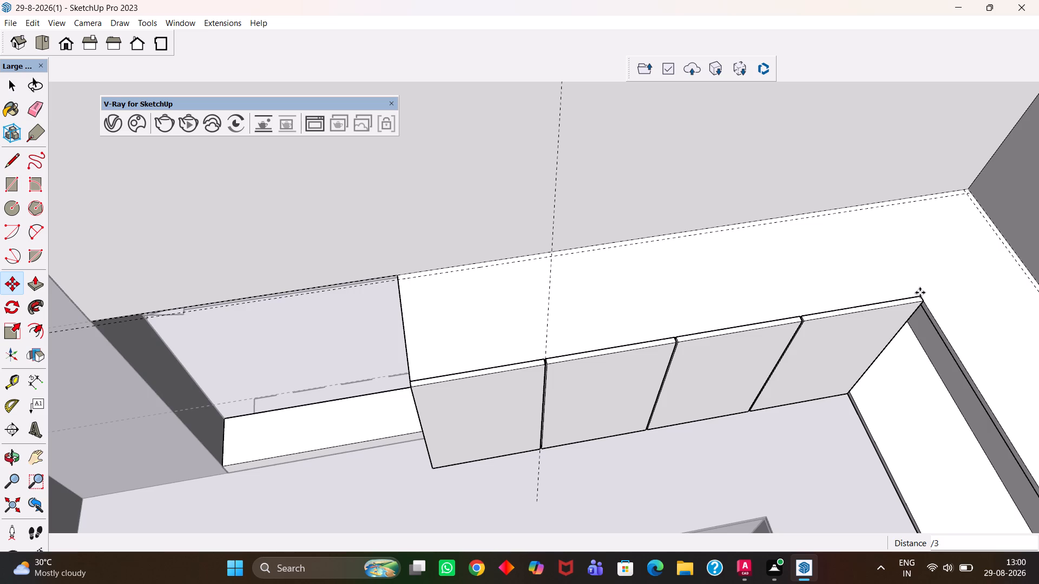
Examine the row of door panels and the gaps between them from several angles.
scroll(741, 324, "up", 5)
scroll(647, 388, "up", 1)
key("h")
scroll(665, 402, "up", 3)
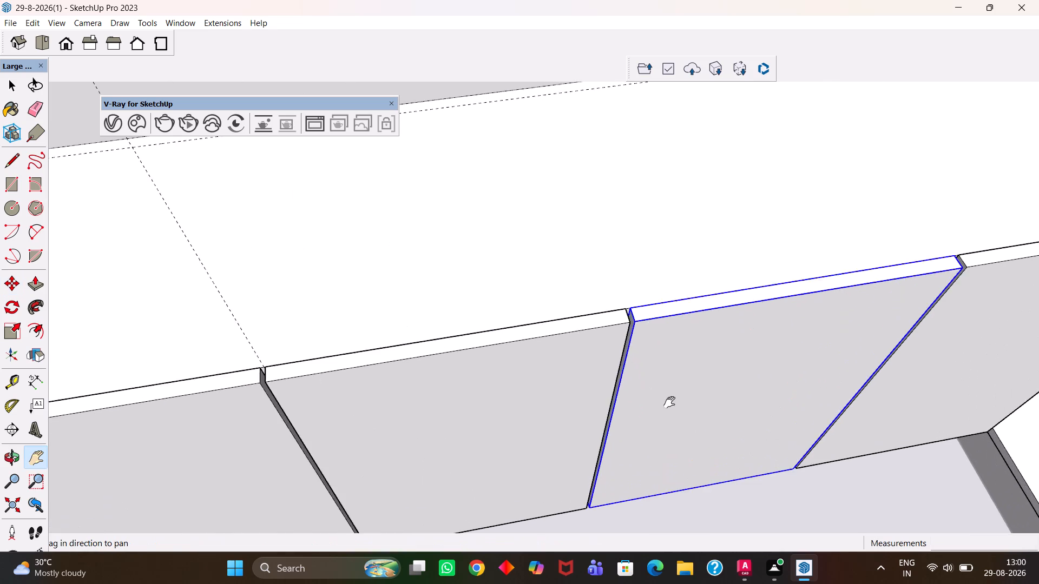
scroll(671, 402, "down", 5)
middle_click_drag(680, 428, 773, 396)
scroll(681, 415, "up", 1)
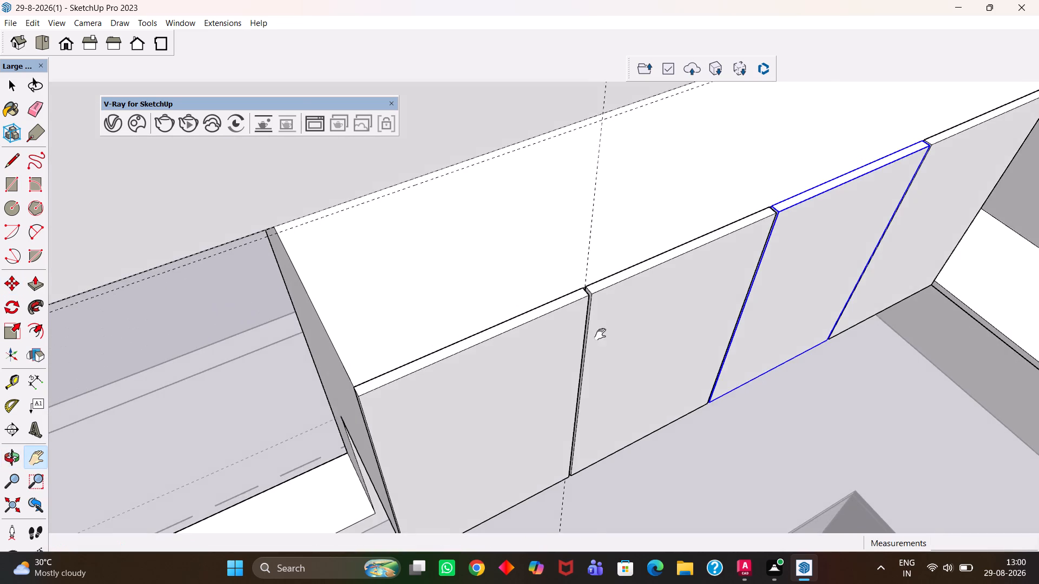
scroll(548, 315, "up", 5)
scroll(617, 344, "up", 1)
middle_click_drag(612, 342, 501, 238)
scroll(523, 225, "up", 1)
scroll(528, 257, "down", 4)
key("h")
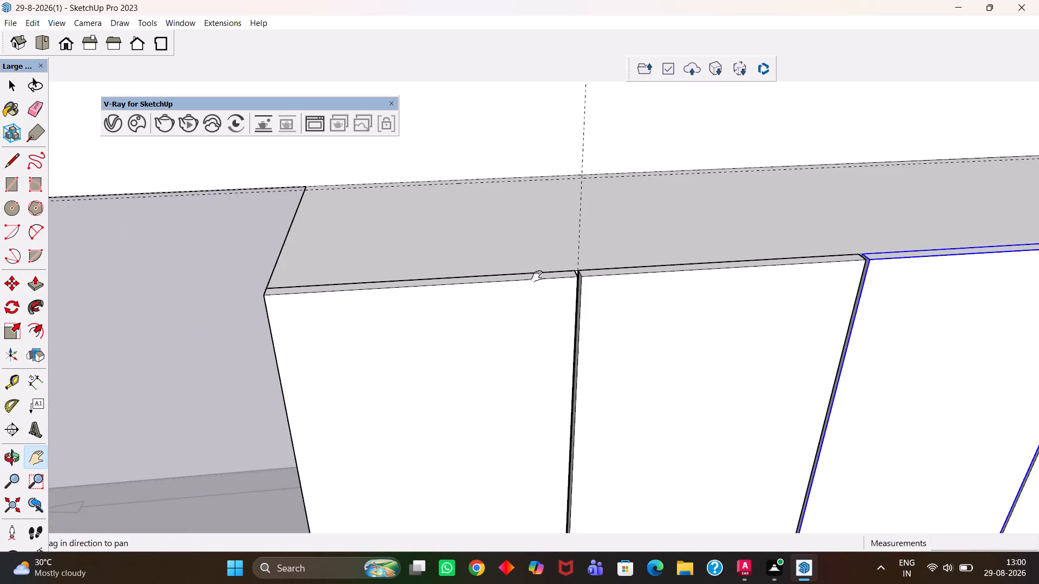
scroll(537, 276, "down", 10)
left_click_drag(890, 336, 671, 321)
scroll(664, 316, "up", 6)
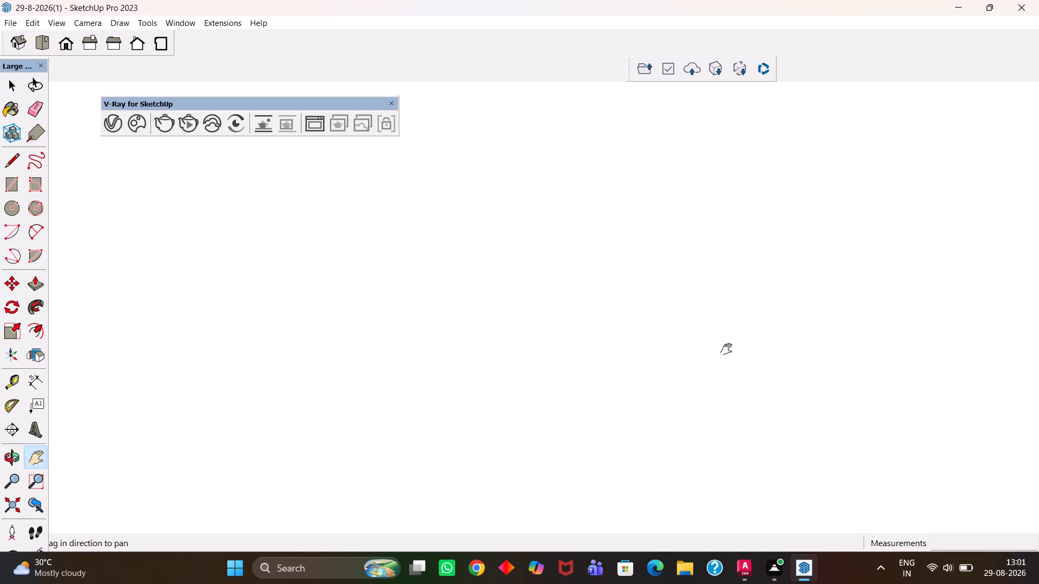
Make a copy of the door panel nearest the inner corner, rotated 90 degrees about its top corner.
key("h")
scroll(661, 335, "down", 18)
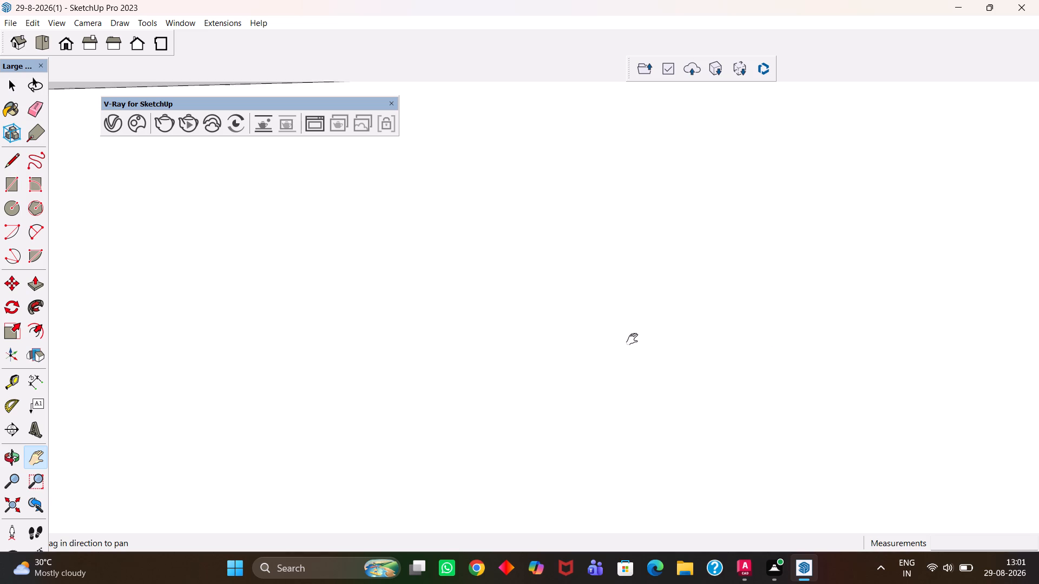
scroll(632, 339, "down", 20)
scroll(632, 339, "down", 4)
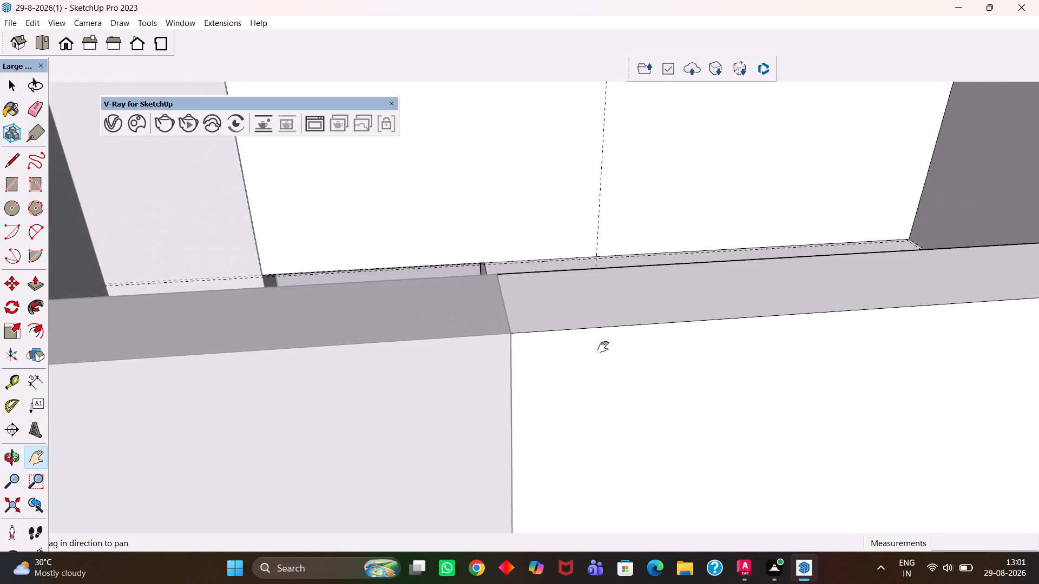
scroll(603, 347, "down", 4)
middle_click_drag(613, 250, 698, 373)
left_click_drag(820, 334, 555, 427)
middle_click_drag(495, 406, 643, 398)
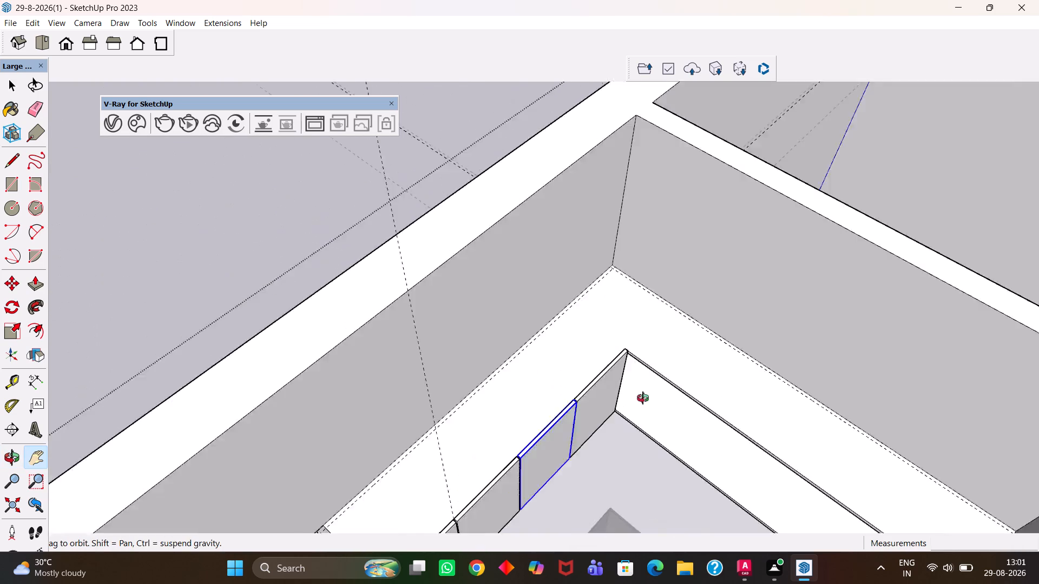
middle_click_drag(643, 398, 662, 390)
scroll(662, 390, "up", 3)
left_click_drag(695, 333, 428, 404)
middle_click_drag(384, 395, 575, 355)
middle_click(575, 355)
left_click_drag(844, 382, 537, 437)
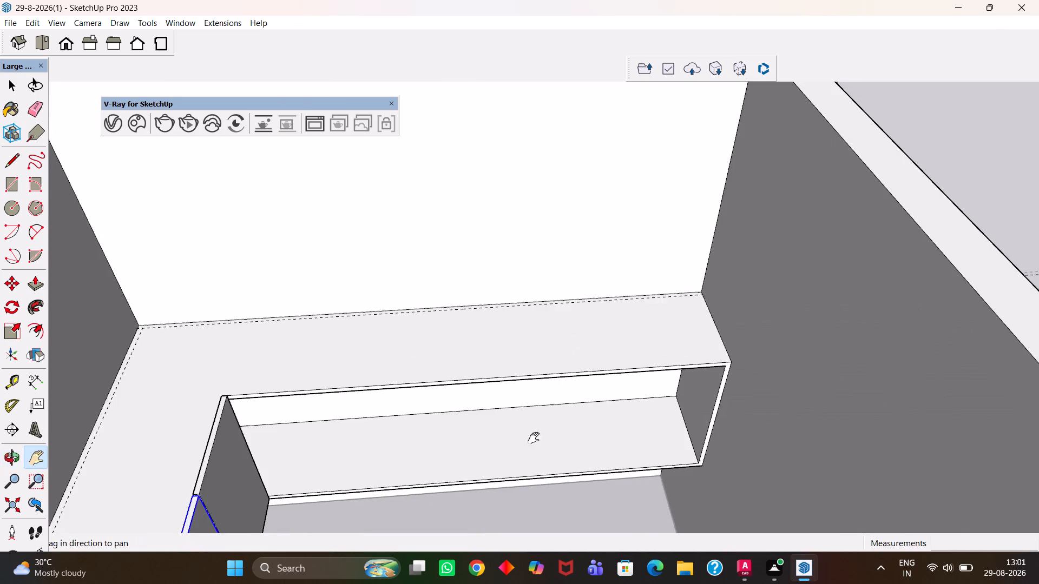
middle_click_drag(419, 443, 411, 444)
scroll(417, 444, "up", 1)
left_click_drag(320, 414, 387, 389)
middle_click_drag(375, 420, 370, 441)
key("space")
scroll(350, 445, "up", 1)
left_click(253, 446)
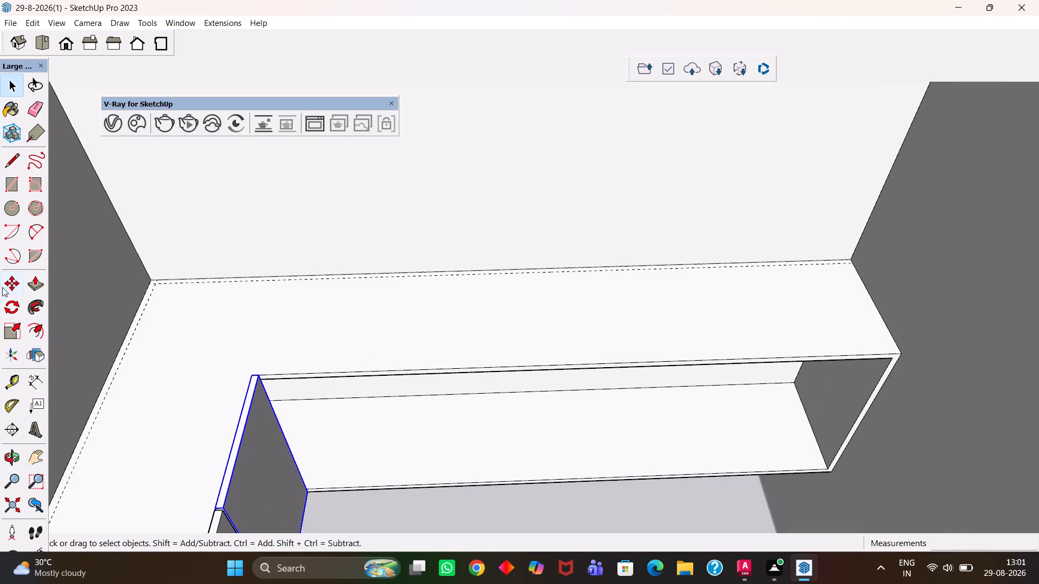
left_click(15, 310)
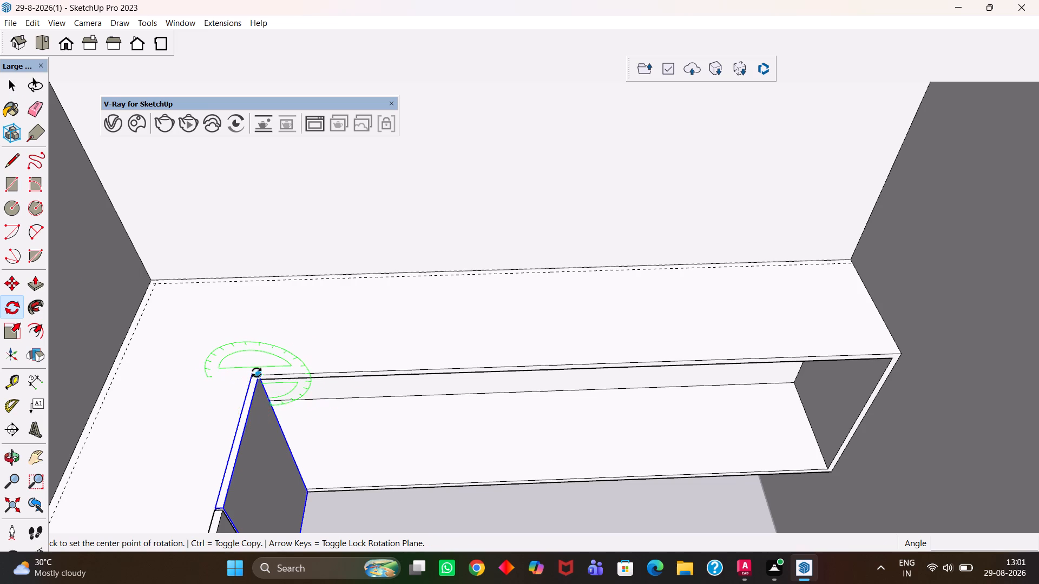
left_click(258, 368)
left_click(310, 370)
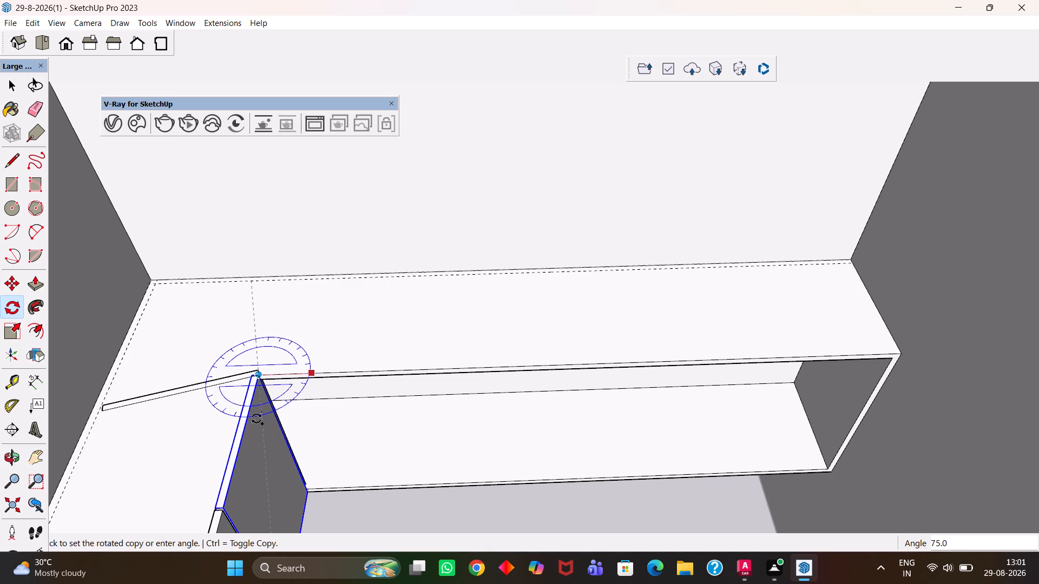
type("90")
key("Return")
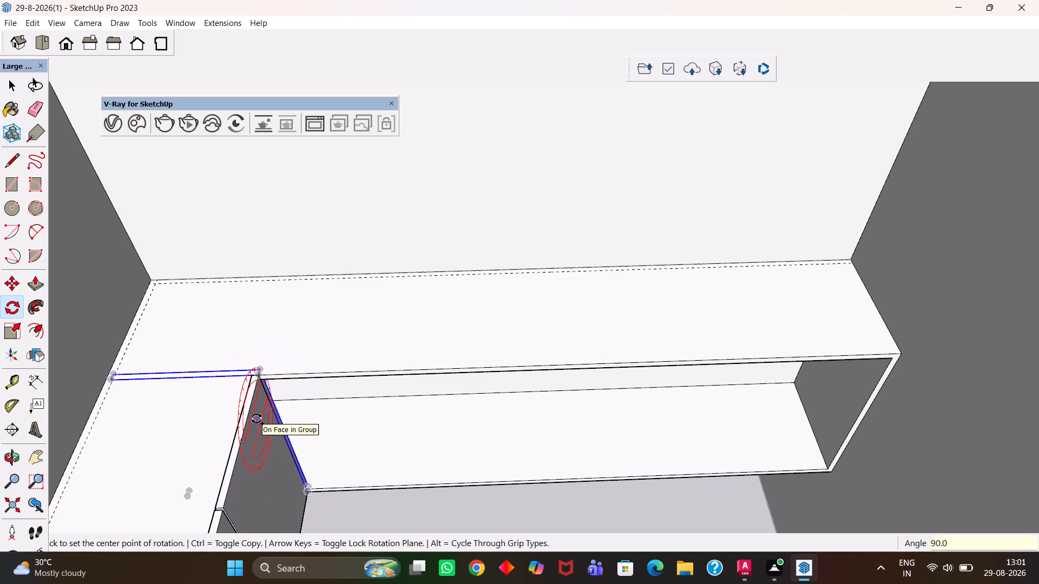
Move the rotated door panel by its top back corner onto the open cabinet leg's front at the inner corner.
key("m")
left_click(110, 376)
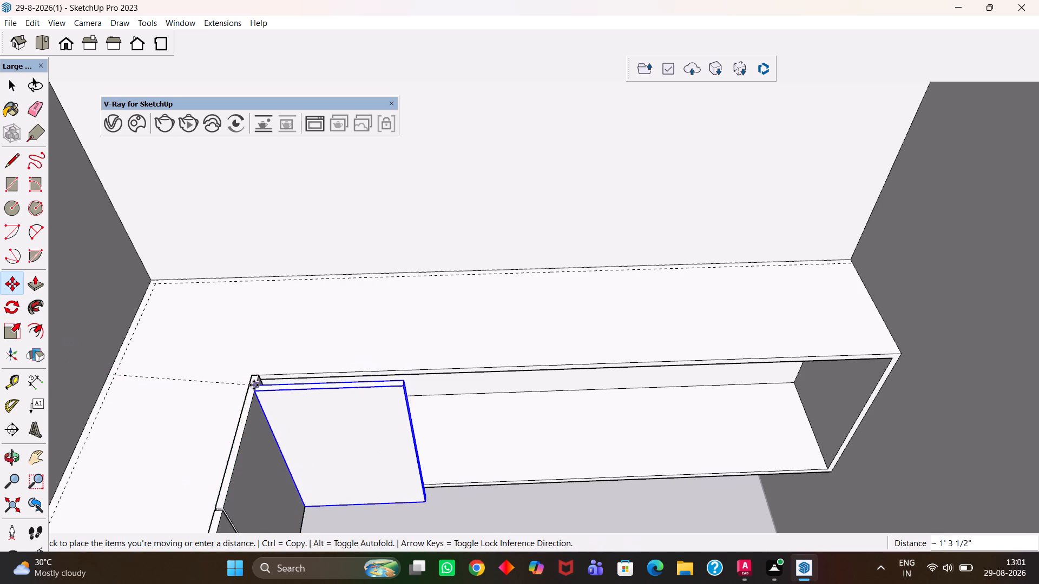
left_click(255, 378)
Copy the rotated door panel three times side by side along the open cabinet leg, spaced about 1' 3" apart.
left_click(259, 375)
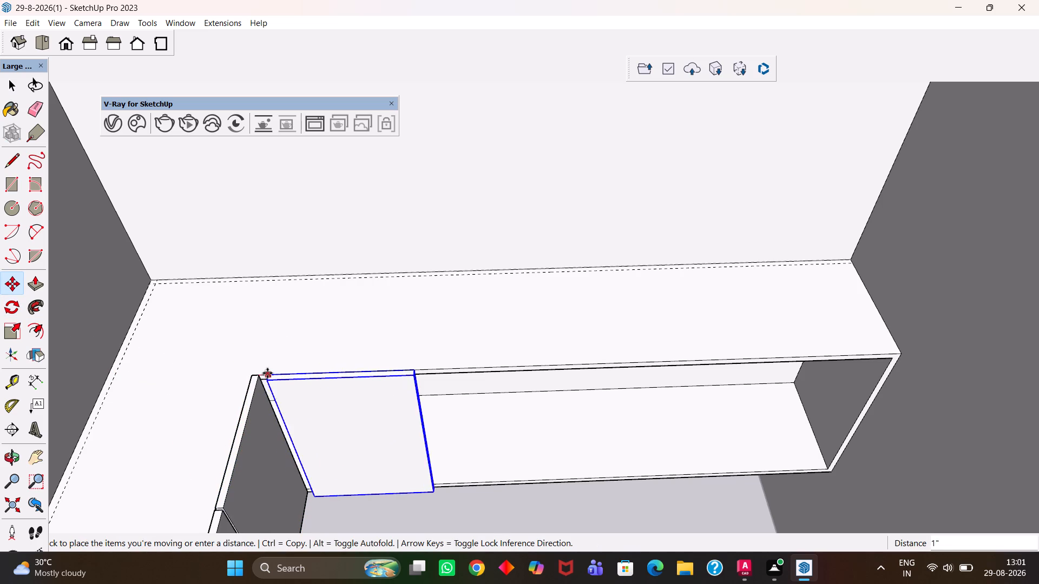
left_click(405, 370)
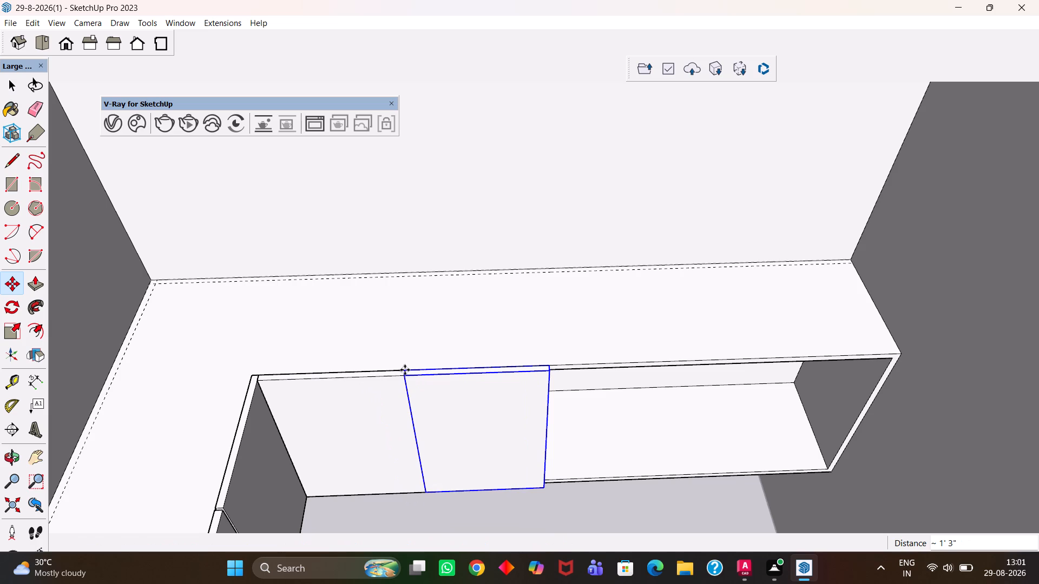
left_click(405, 370)
left_click(406, 373)
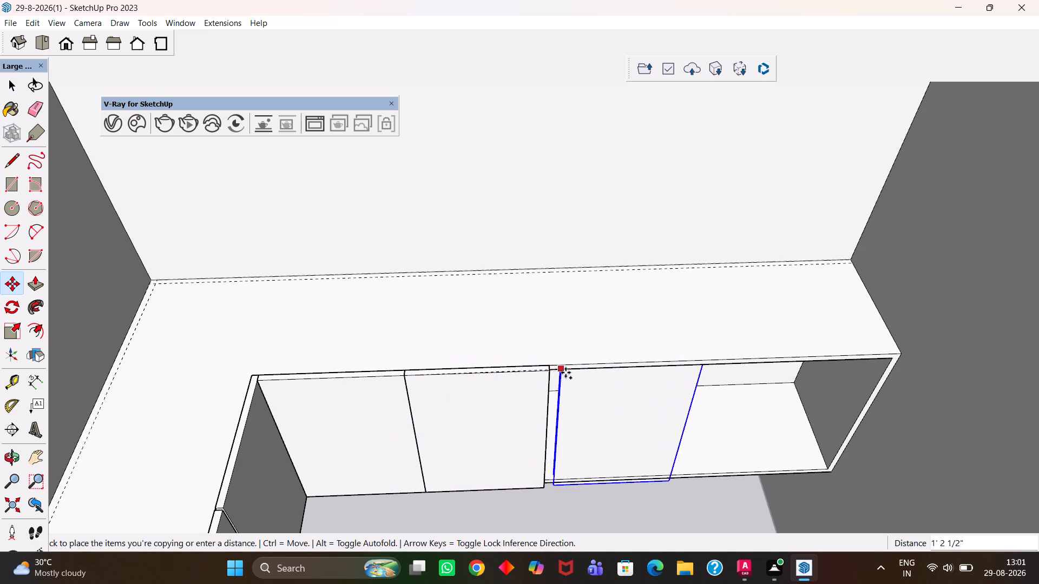
left_click(550, 372)
left_click(553, 362)
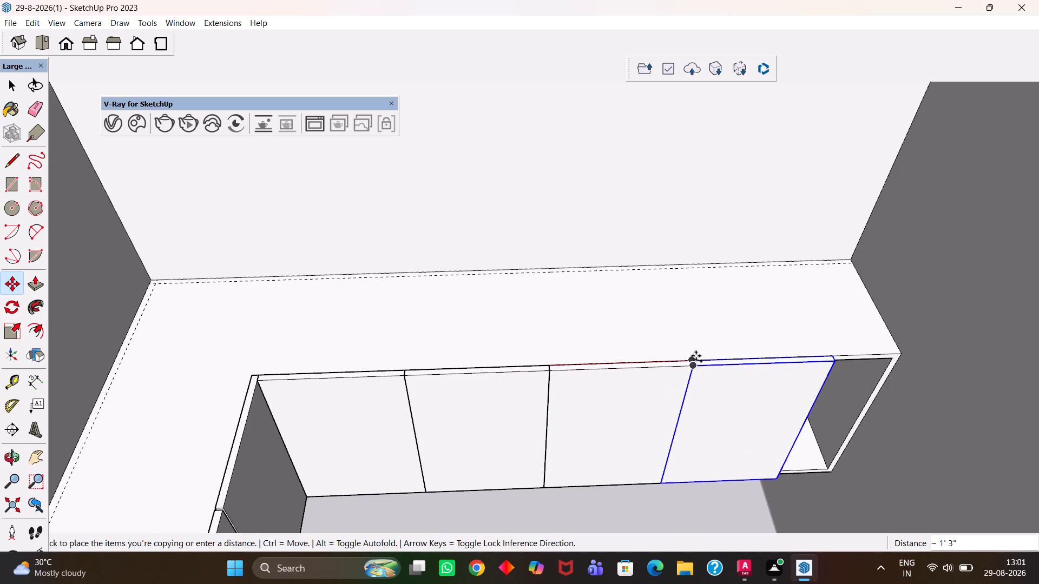
left_click(691, 362)
scroll(689, 362, "up", 13)
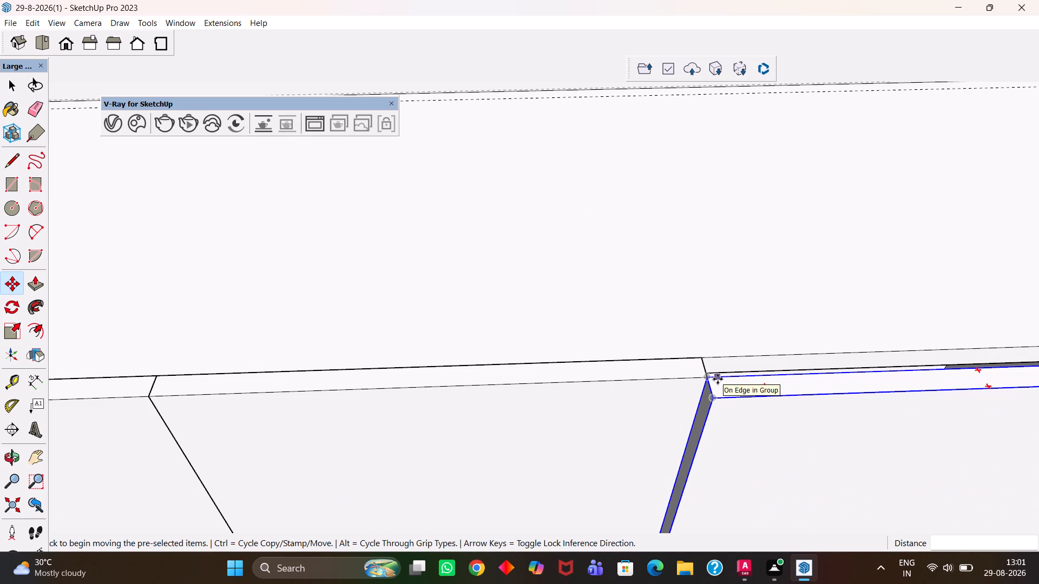
Move the end door panel by its top back corner onto the adjoining panel's top back corner.
scroll(712, 379, "down", 9)
scroll(718, 396, "up", 4)
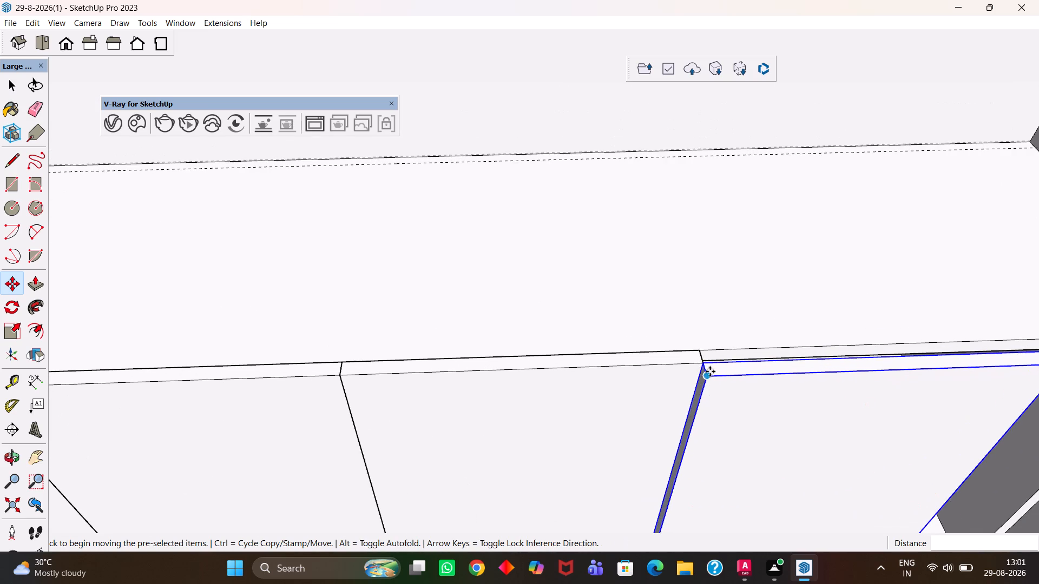
scroll(707, 369, "up", 6)
left_click(704, 362)
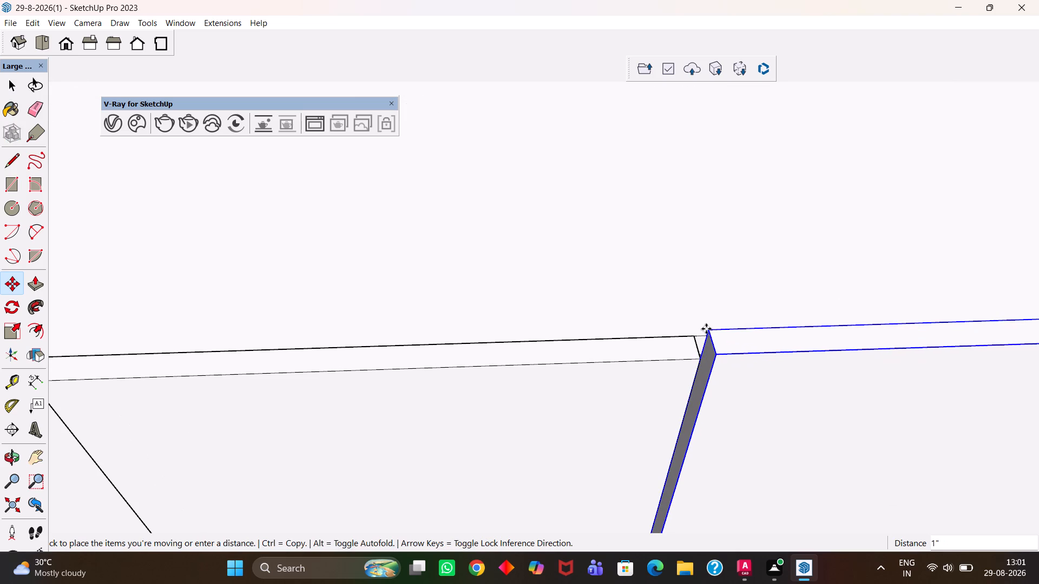
left_click(696, 334)
Move the end door panel about 7 1/2" along the cabinet front to the leg's outer end at the wall.
scroll(595, 354, "down", 4)
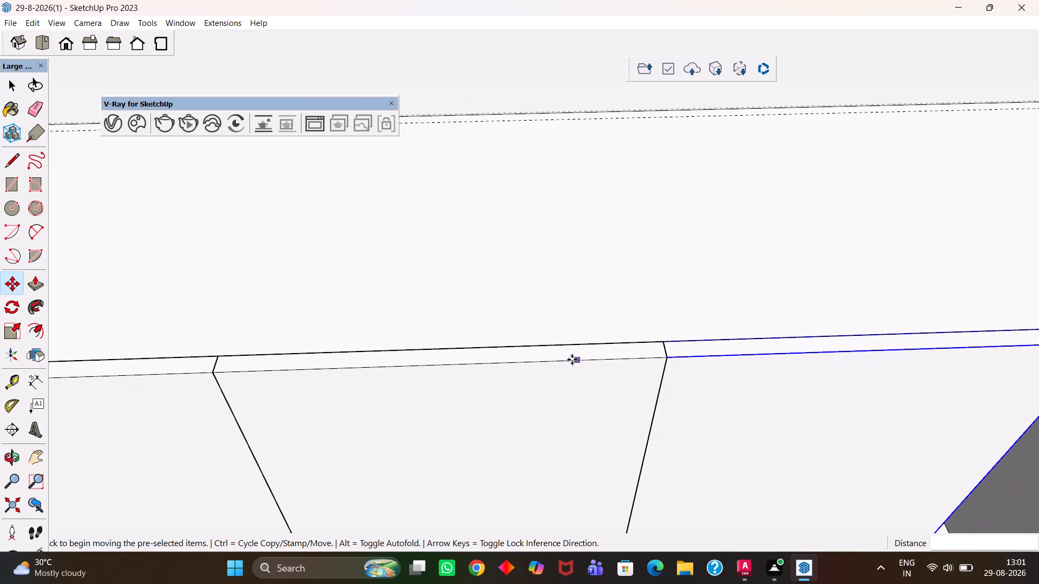
scroll(571, 360, "down", 11)
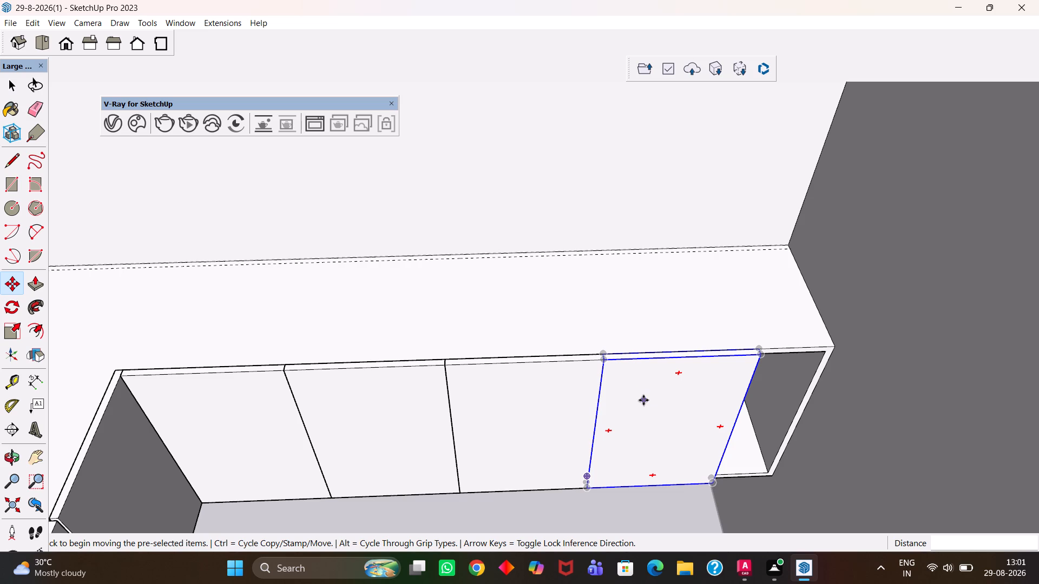
scroll(639, 405, "up", 3)
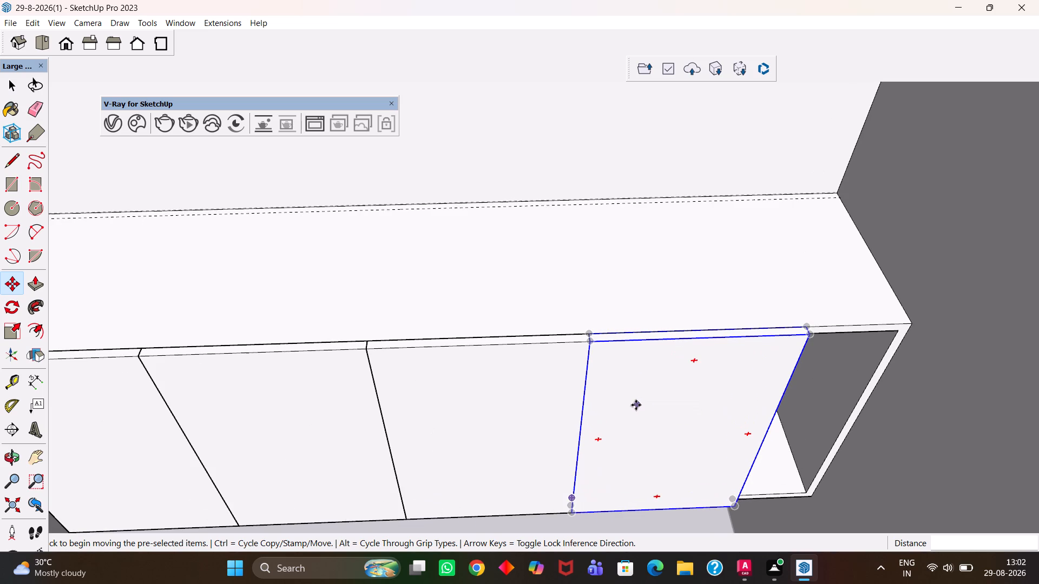
scroll(636, 405, "down", 5)
key("h")
scroll(632, 407, "down", 4)
middle_click_drag(686, 410, 661, 412)
scroll(686, 410, "up", 2)
key("space")
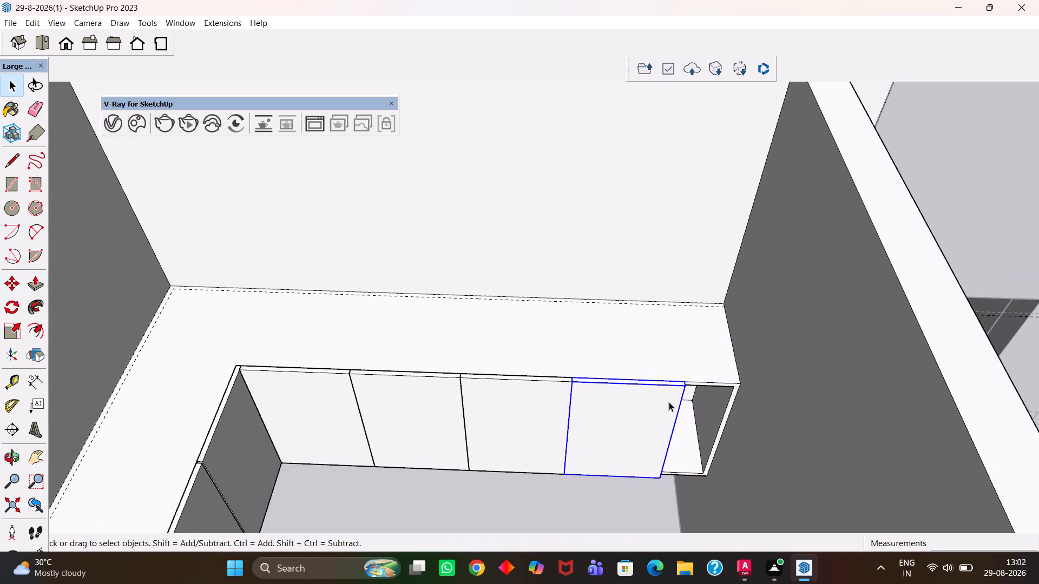
key("m")
scroll(660, 396, "up", 3)
left_click(695, 375)
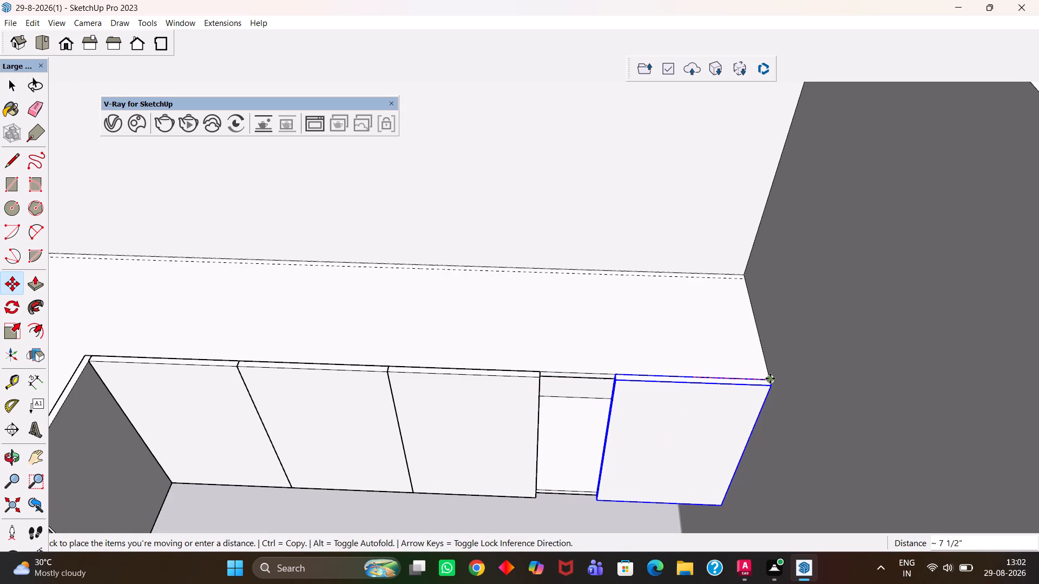
left_click(770, 377)
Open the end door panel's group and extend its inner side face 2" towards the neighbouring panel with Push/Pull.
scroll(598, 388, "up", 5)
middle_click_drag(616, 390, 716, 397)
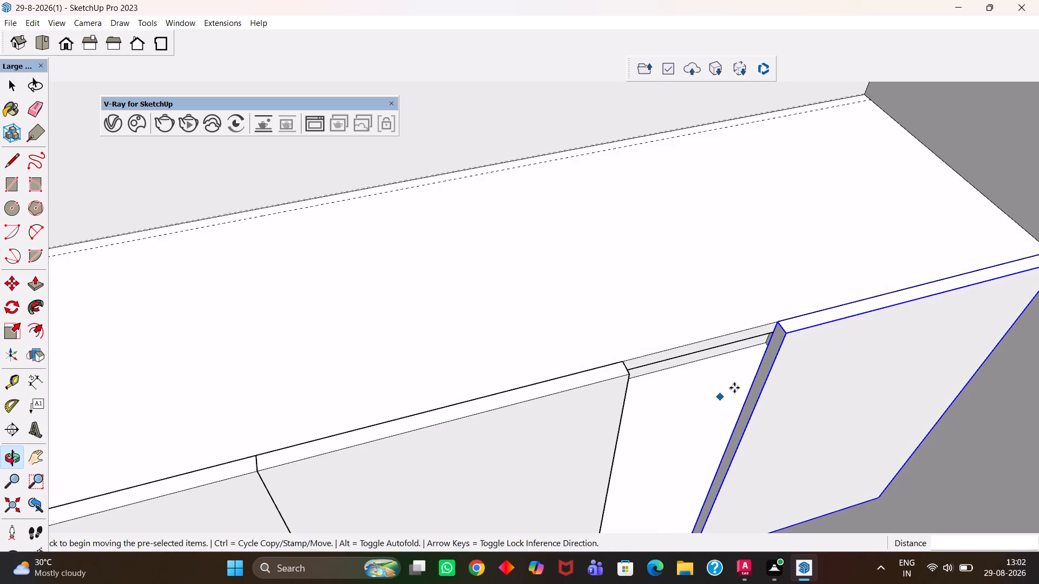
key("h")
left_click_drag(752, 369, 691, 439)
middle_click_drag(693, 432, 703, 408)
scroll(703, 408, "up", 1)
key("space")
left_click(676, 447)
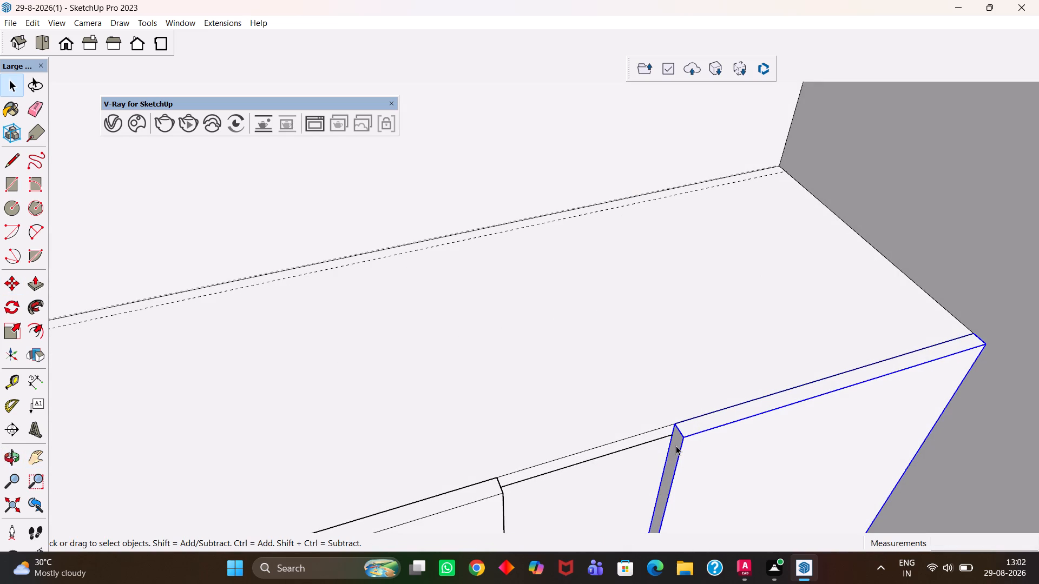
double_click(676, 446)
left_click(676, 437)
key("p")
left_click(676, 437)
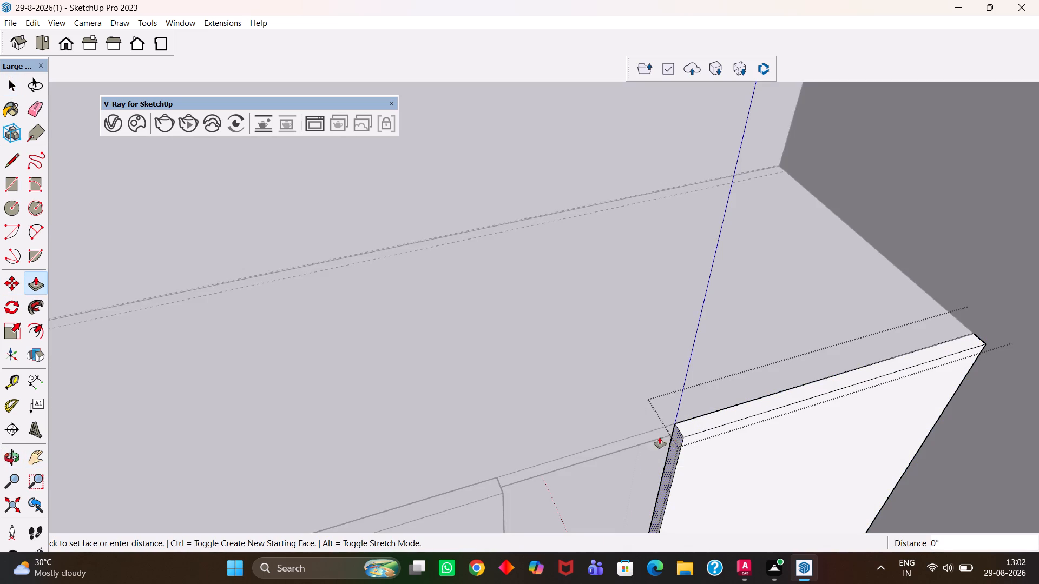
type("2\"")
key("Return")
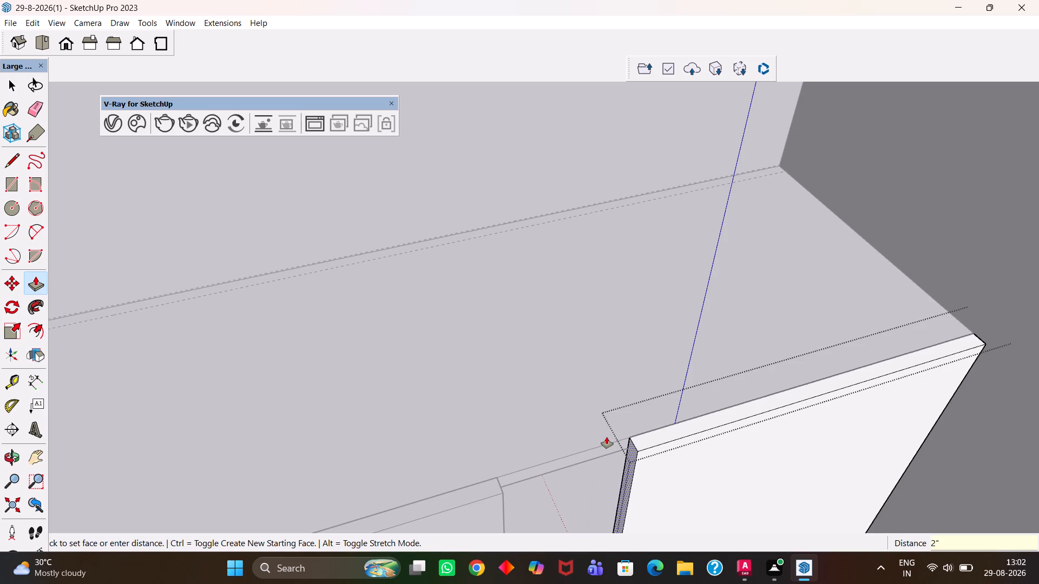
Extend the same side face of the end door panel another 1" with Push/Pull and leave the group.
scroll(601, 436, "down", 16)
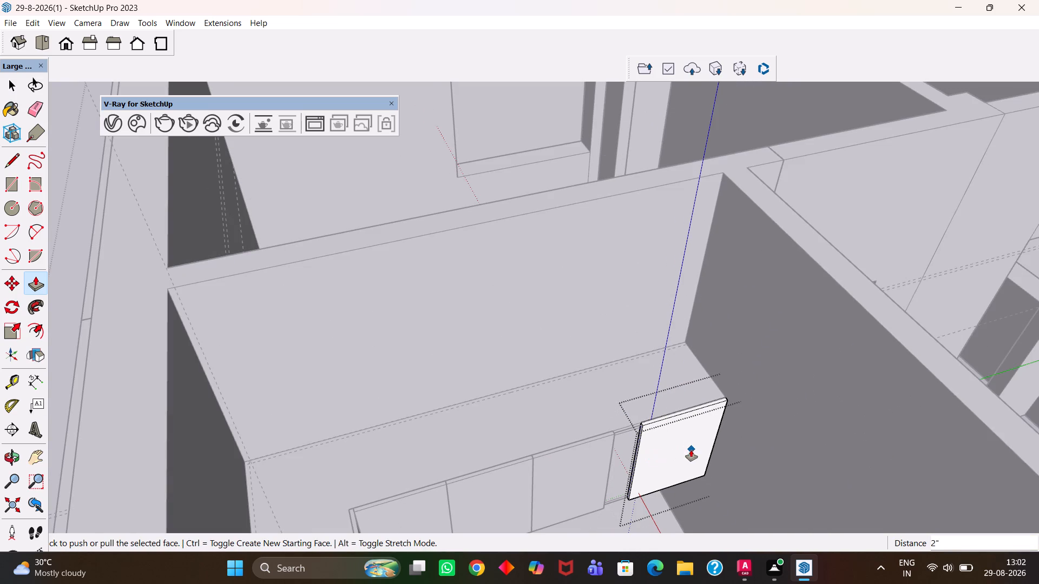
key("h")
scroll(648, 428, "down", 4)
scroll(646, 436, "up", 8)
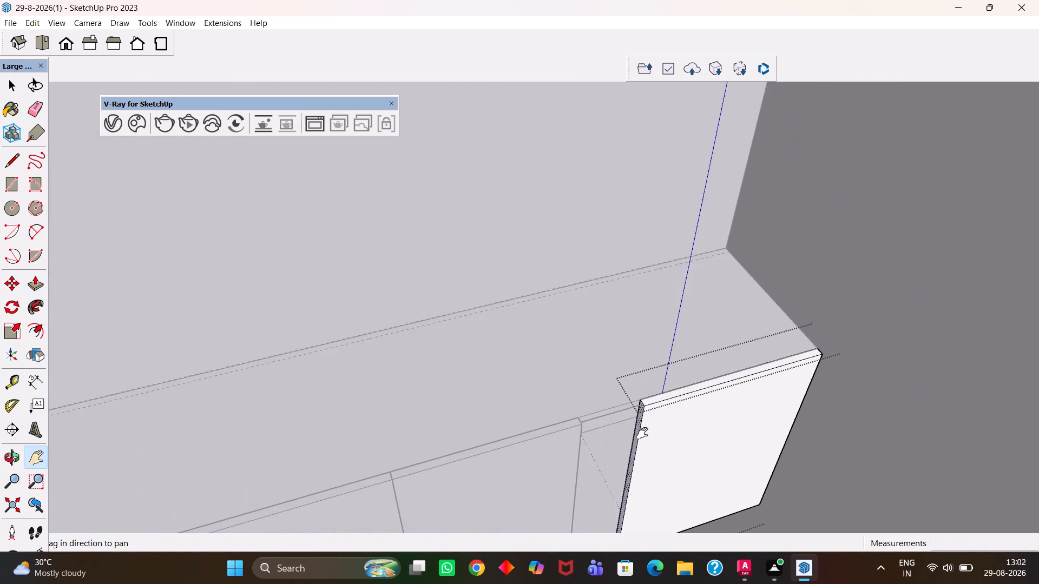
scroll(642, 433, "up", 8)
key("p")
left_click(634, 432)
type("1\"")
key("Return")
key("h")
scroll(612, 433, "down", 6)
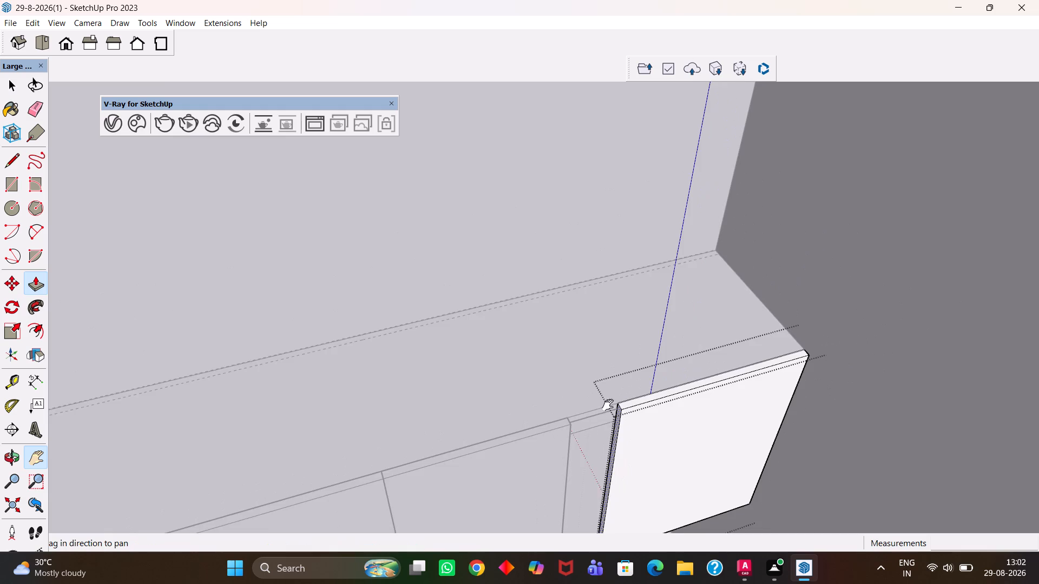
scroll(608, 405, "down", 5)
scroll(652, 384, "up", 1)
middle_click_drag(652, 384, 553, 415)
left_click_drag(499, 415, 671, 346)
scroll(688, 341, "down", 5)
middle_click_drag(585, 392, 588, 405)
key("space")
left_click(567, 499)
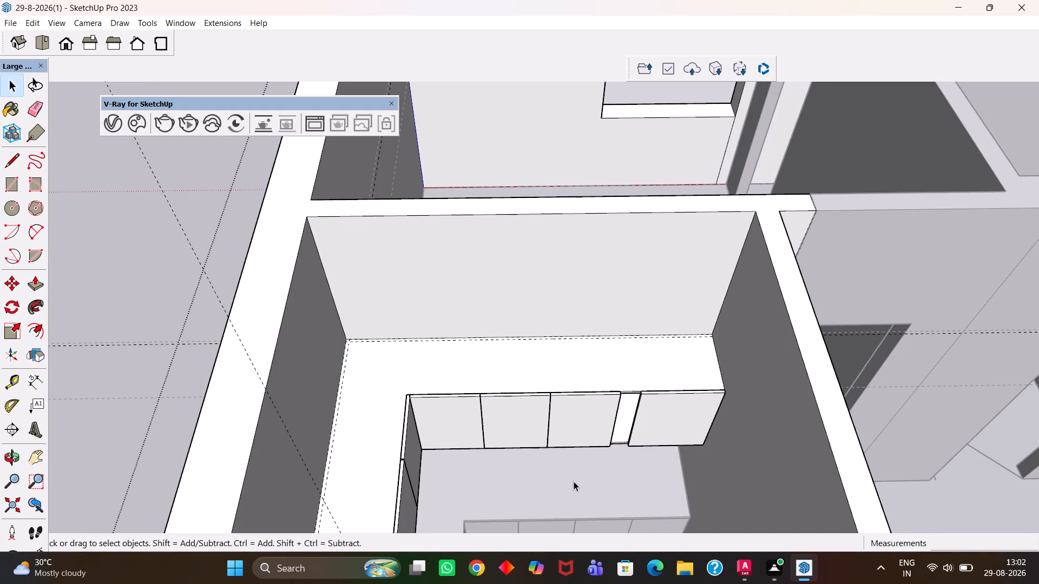
Delete the three other door panels on this cabinet leg, keeping only the one at the wall end.
left_click(574, 431)
scroll(569, 430, "up", 3)
key("Delete")
left_click(512, 422)
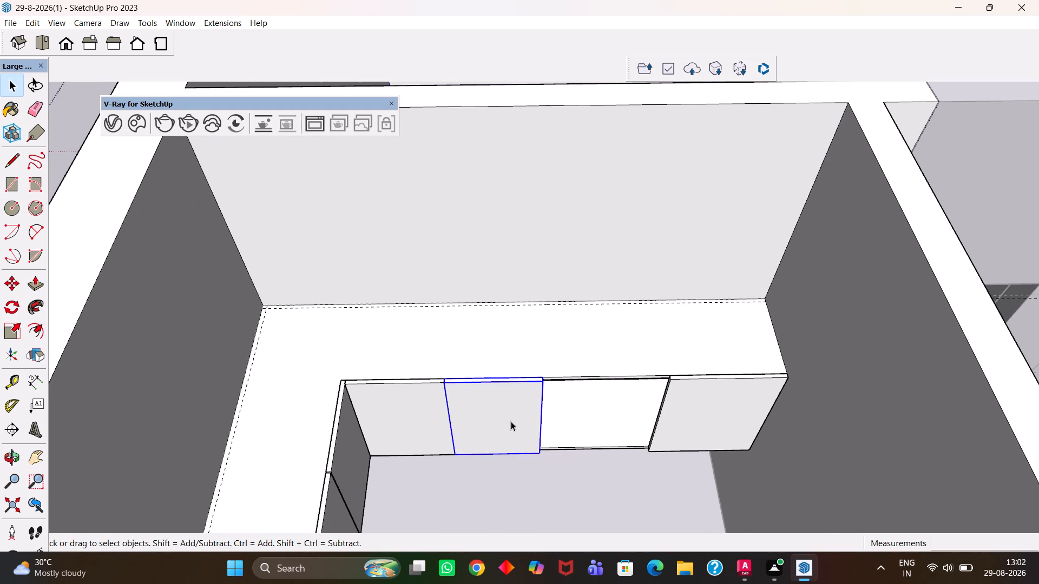
key("Delete")
left_click(435, 414)
key("Delete")
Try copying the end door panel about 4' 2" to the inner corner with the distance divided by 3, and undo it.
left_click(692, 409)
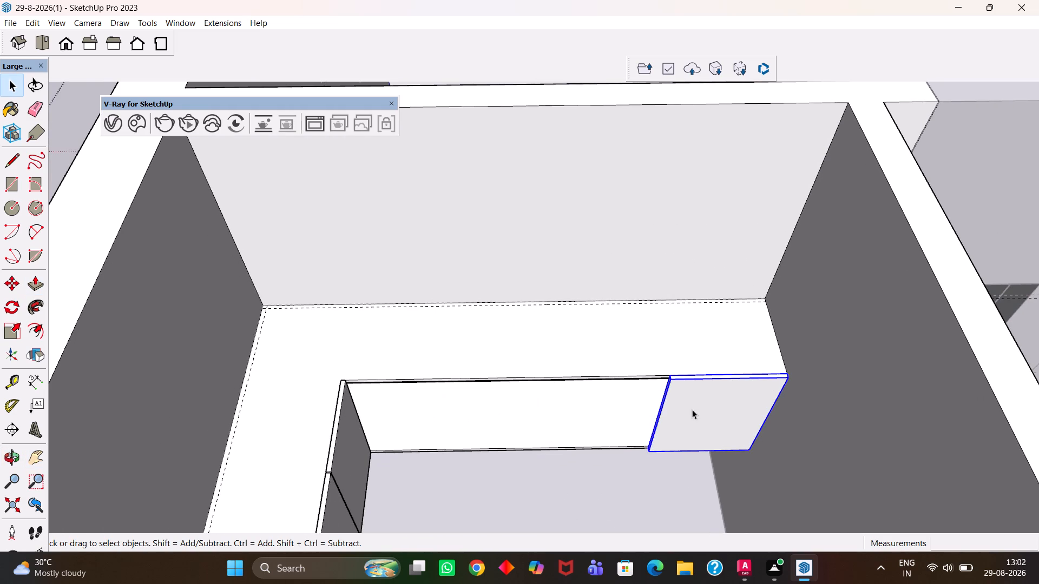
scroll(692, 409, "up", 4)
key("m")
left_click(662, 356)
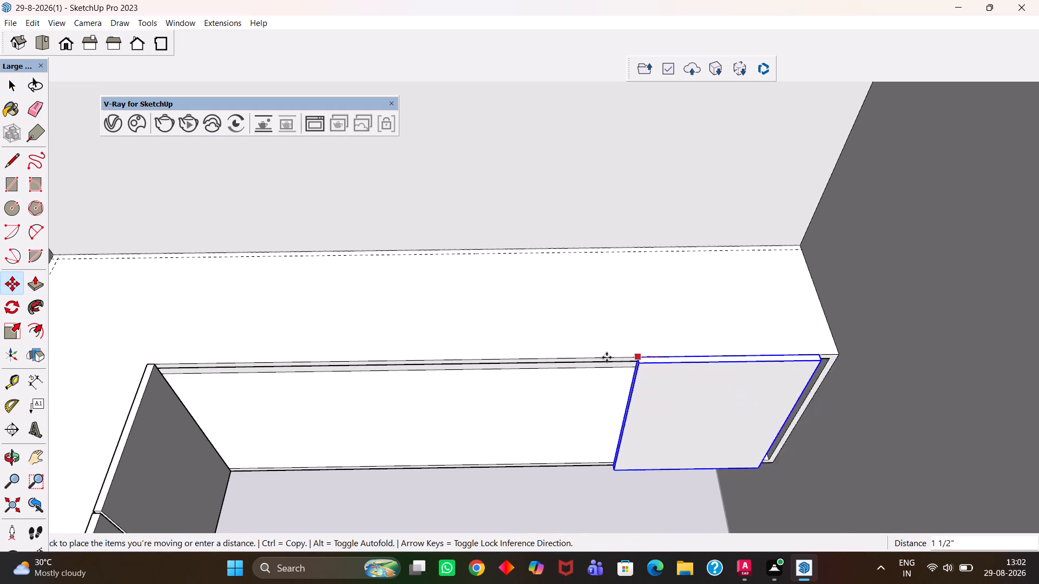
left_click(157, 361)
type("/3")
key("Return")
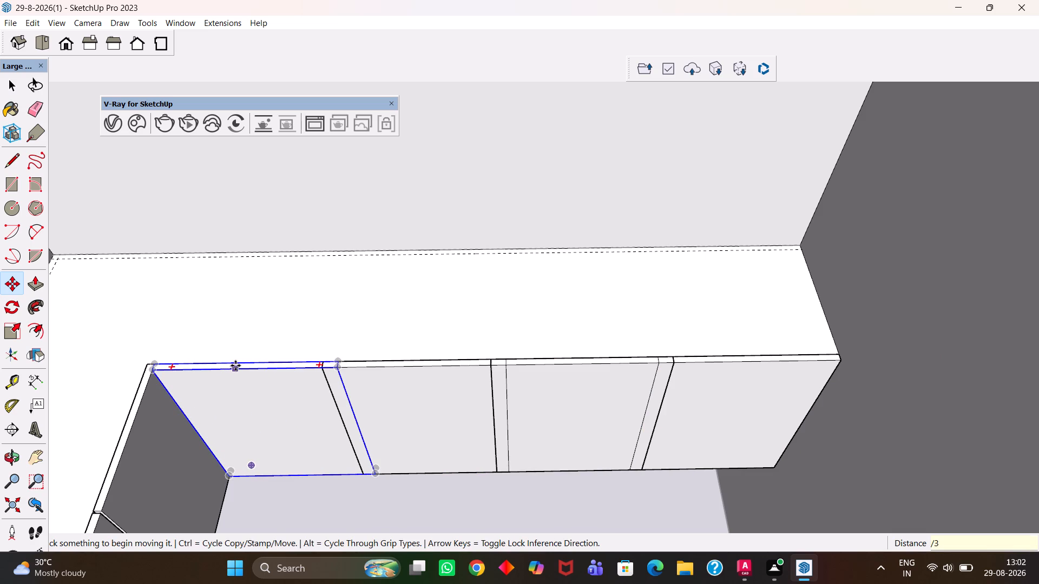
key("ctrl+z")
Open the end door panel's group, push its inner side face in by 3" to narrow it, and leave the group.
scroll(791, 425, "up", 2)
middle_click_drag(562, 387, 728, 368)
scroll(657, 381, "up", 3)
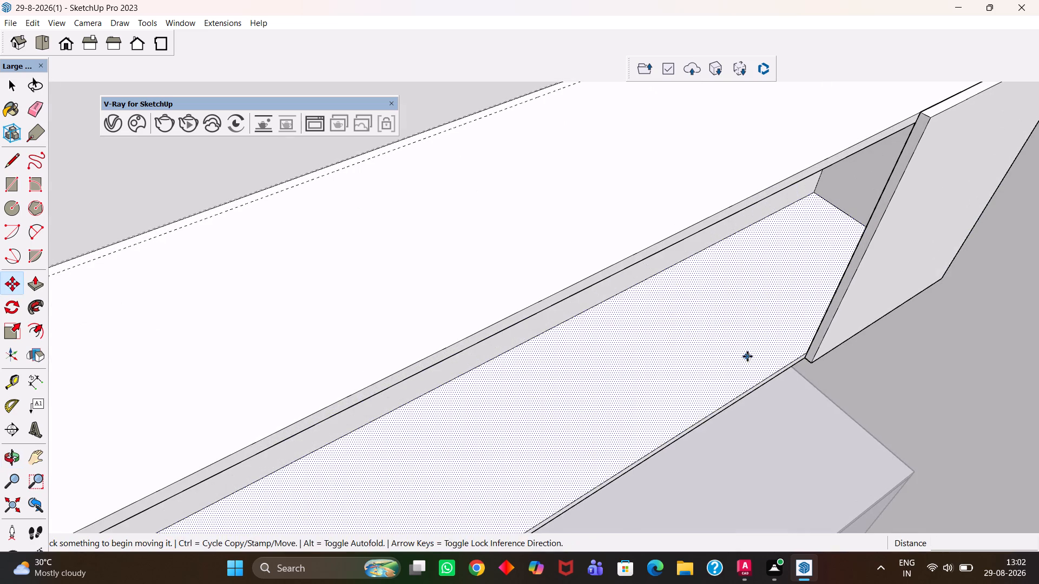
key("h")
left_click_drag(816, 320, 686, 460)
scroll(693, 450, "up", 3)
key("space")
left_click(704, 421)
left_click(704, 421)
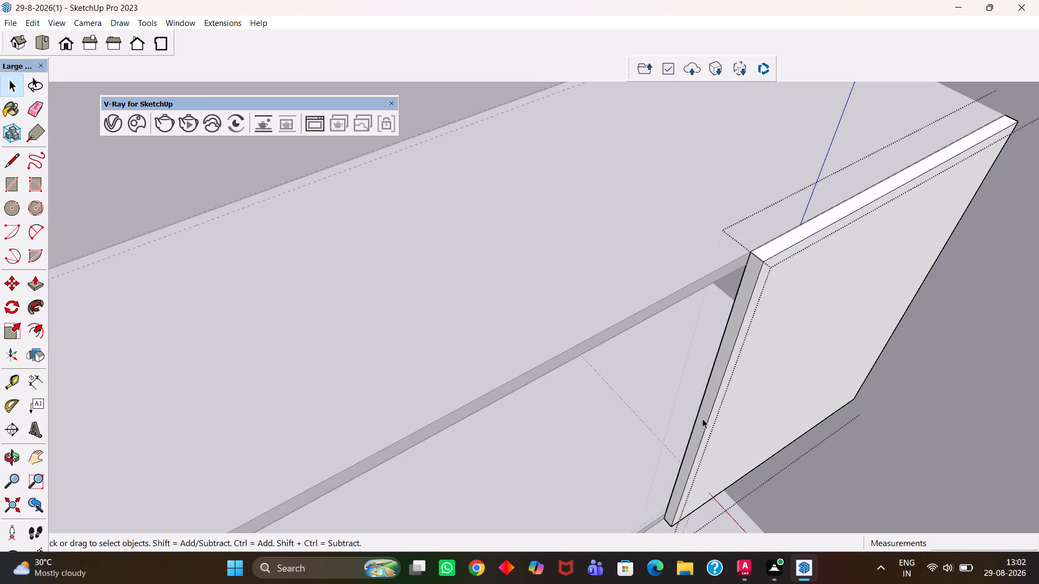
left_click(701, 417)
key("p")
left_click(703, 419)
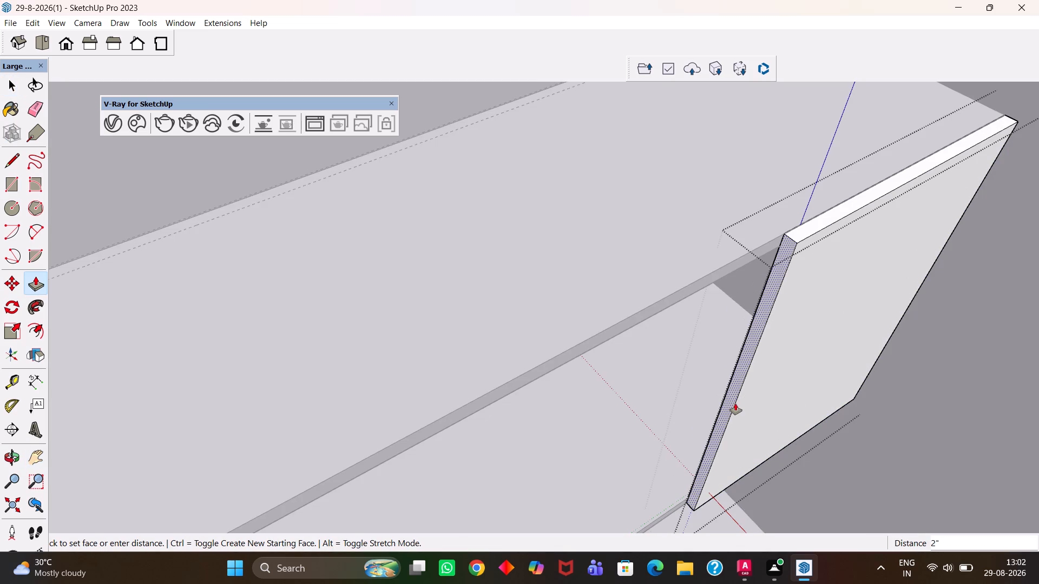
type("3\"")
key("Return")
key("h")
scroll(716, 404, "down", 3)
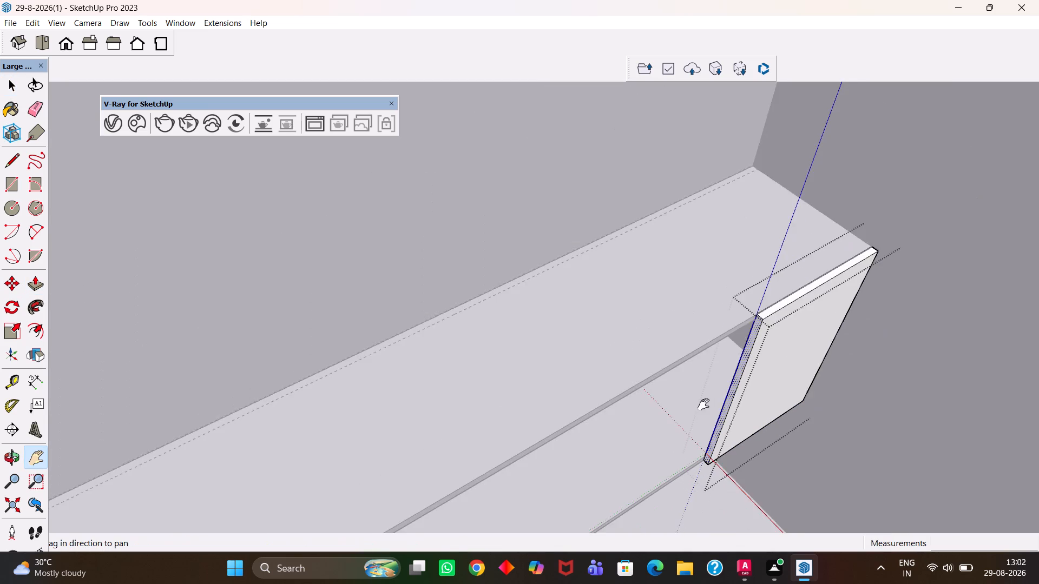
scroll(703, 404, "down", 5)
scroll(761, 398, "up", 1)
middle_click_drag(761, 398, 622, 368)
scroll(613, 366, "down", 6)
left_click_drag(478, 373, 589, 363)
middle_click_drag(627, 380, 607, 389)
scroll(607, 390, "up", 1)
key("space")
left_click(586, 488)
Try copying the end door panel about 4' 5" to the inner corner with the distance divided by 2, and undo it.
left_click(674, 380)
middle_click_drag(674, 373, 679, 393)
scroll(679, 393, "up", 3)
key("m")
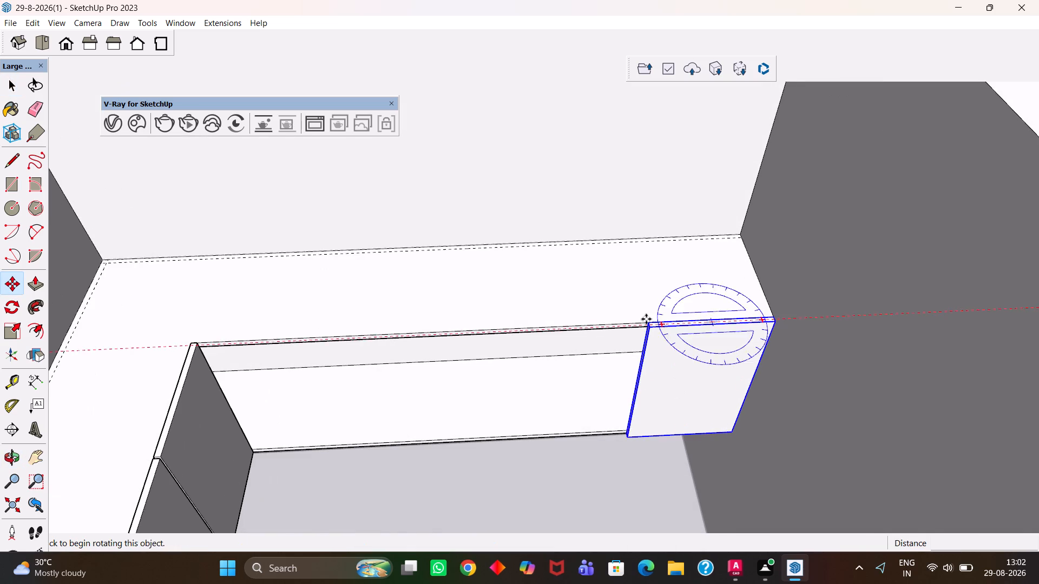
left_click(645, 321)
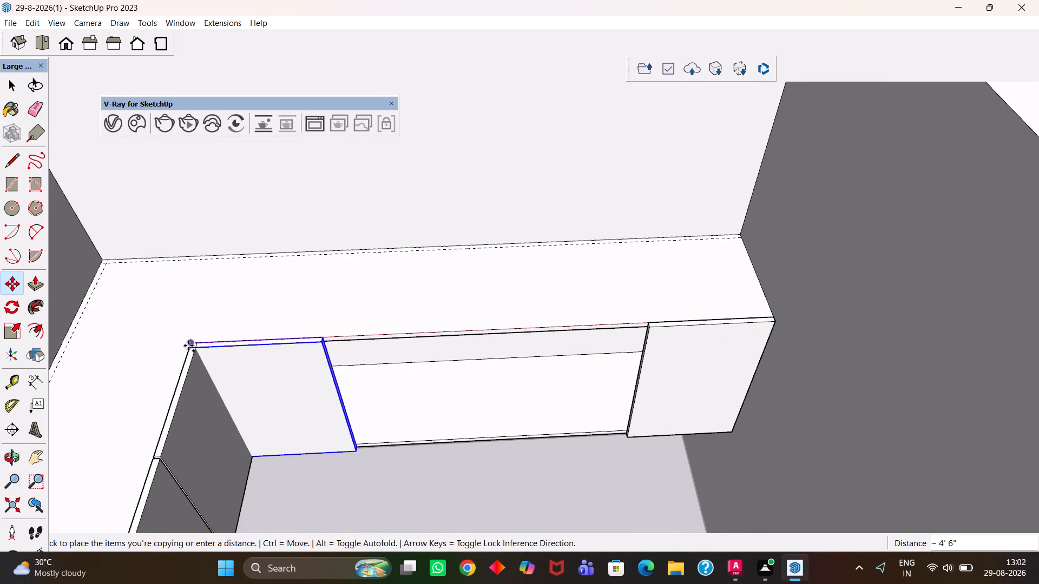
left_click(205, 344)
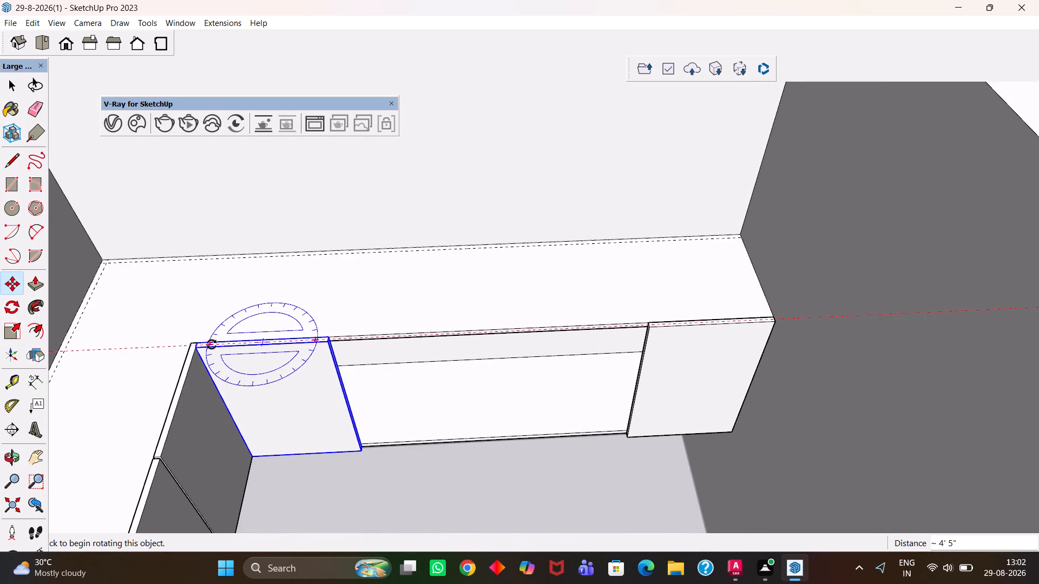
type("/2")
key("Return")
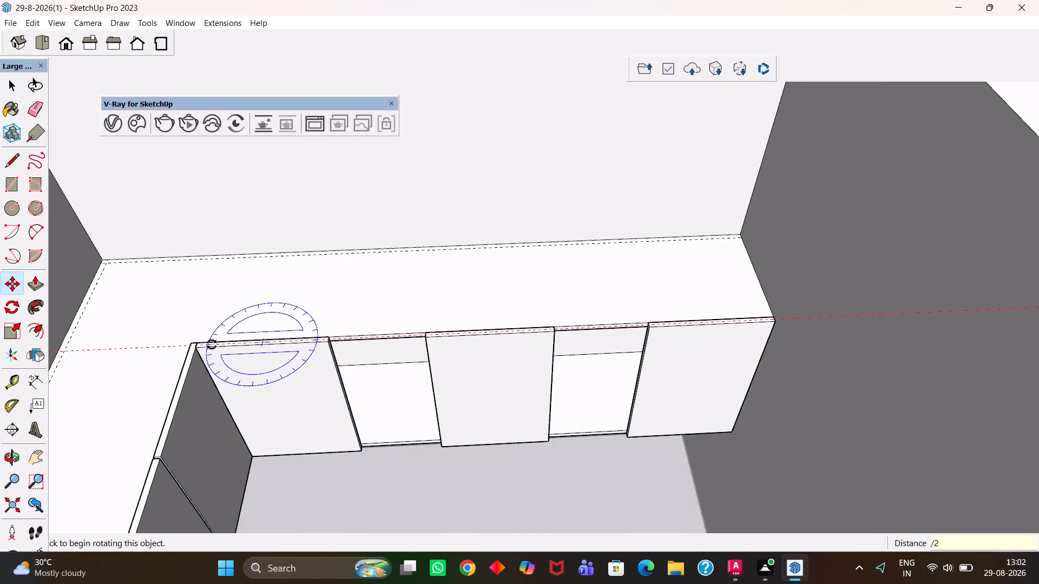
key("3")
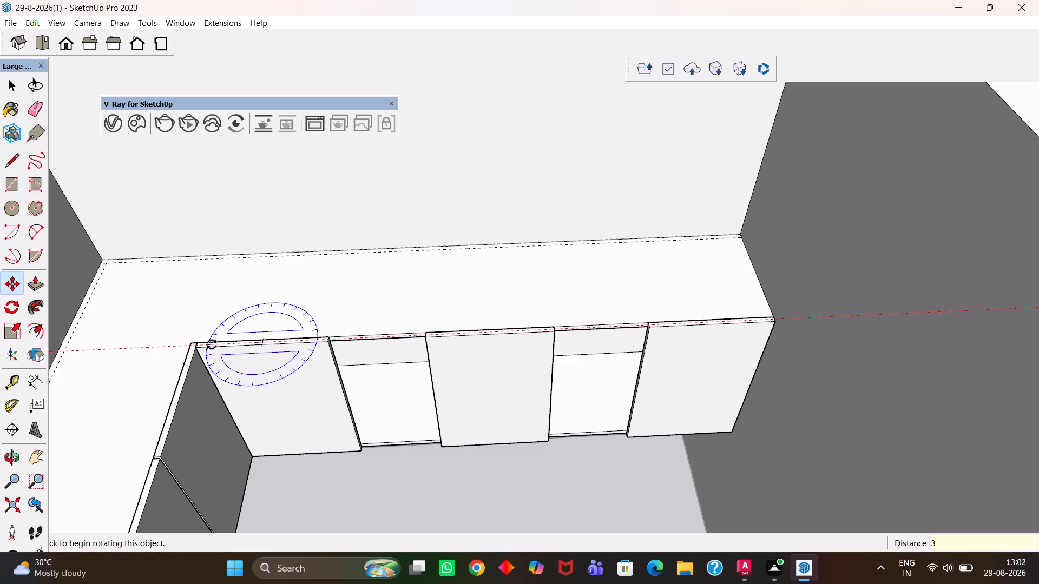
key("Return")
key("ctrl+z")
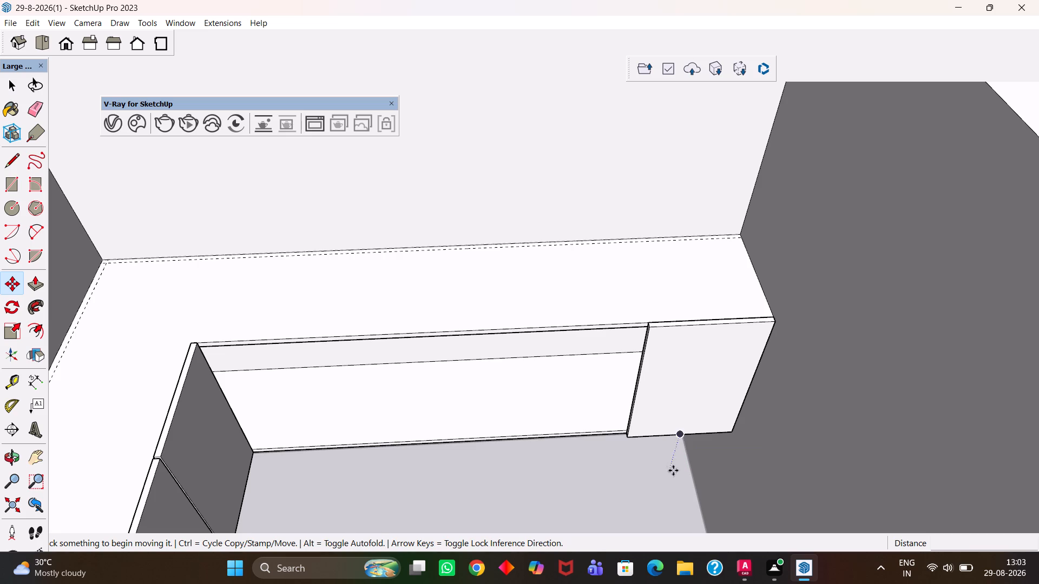
Open the end door panel's group and extend its inner side face outward 2" with Push/Pull.
scroll(672, 419, "up", 3)
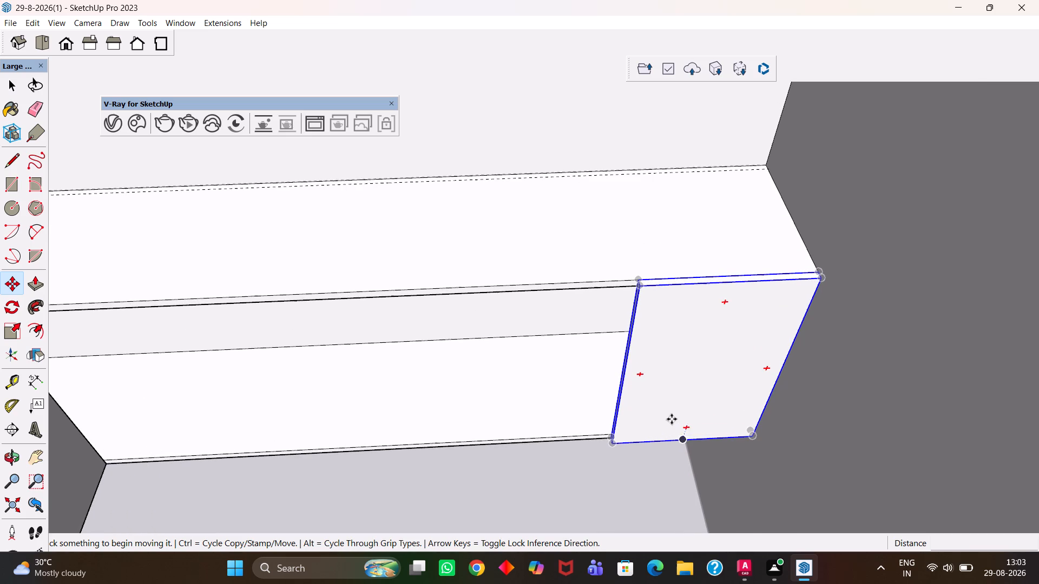
key("h")
left_click_drag(702, 354, 688, 441)
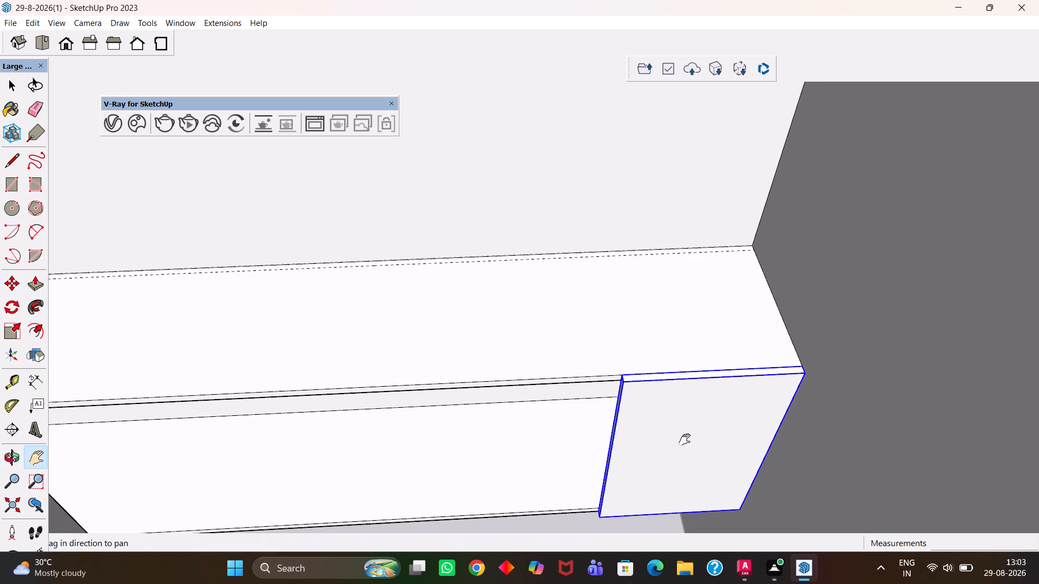
scroll(637, 381, "up", 7)
middle_click_drag(610, 381, 694, 353)
middle_click(635, 383)
scroll(636, 384, "up", 3)
key("space")
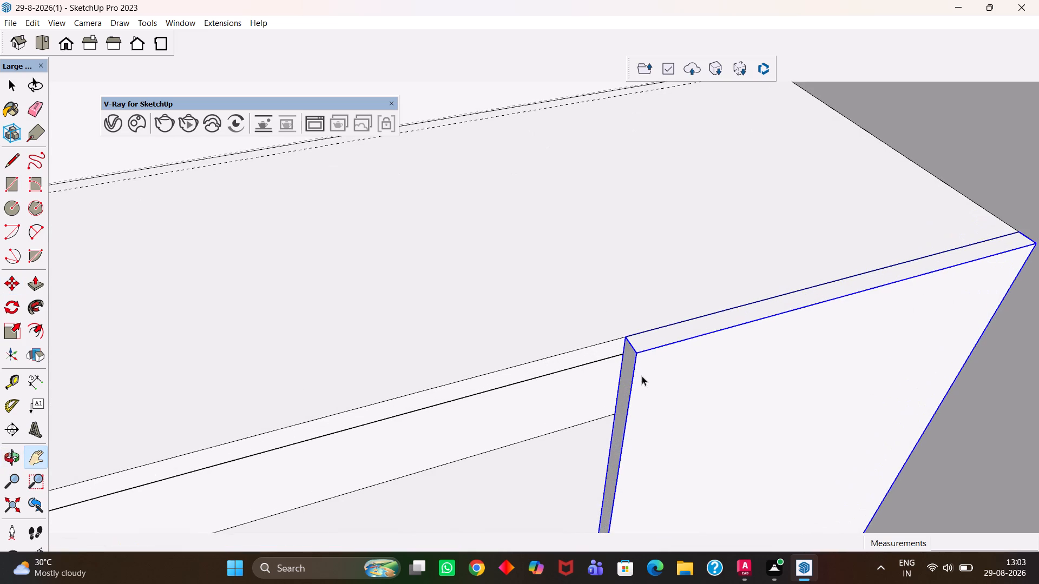
triple_click(630, 357)
left_click(629, 355)
key("p")
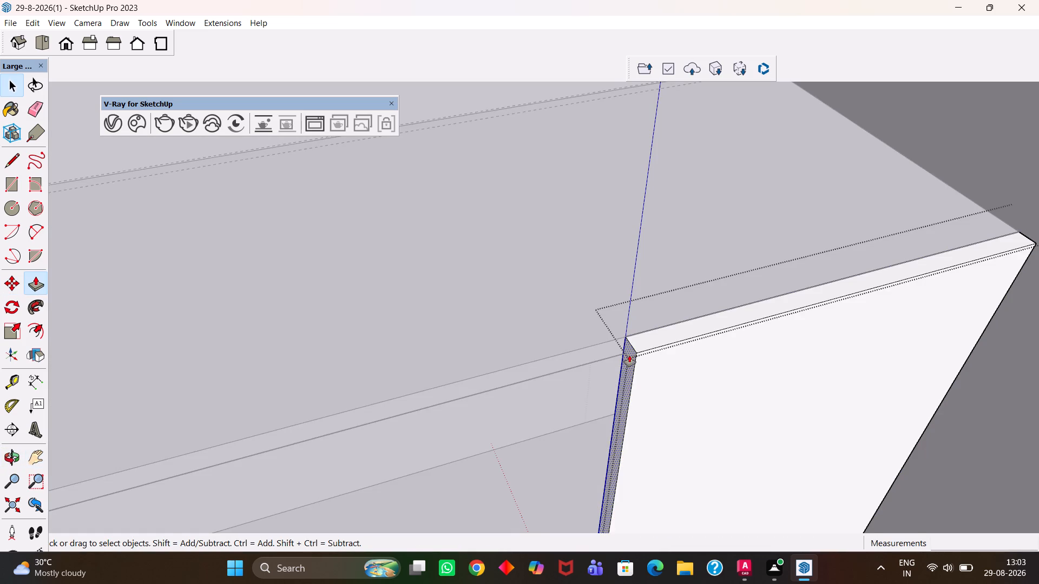
left_click(629, 355)
type("2\"")
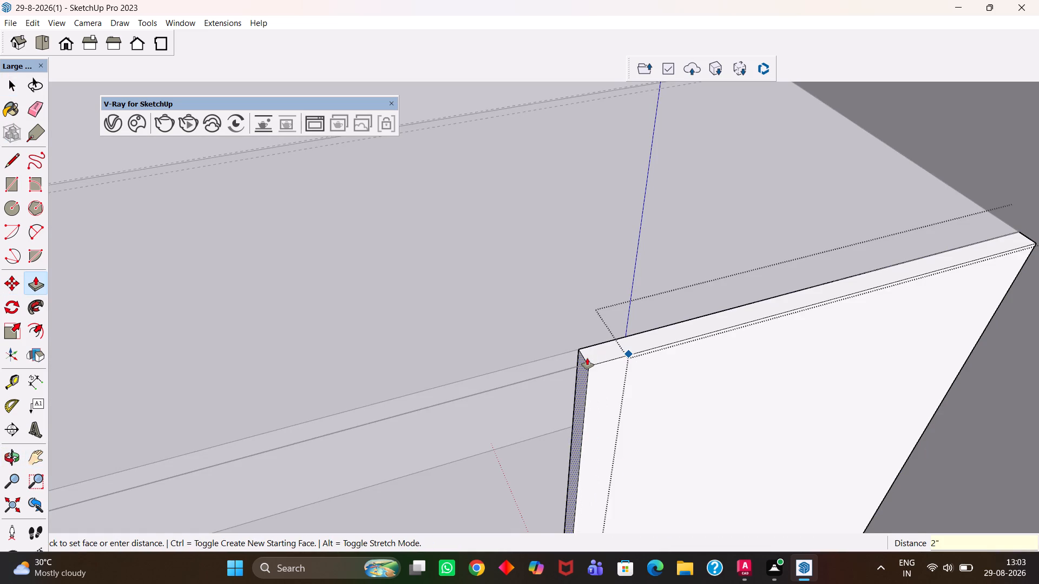
key("Return")
key("h")
scroll(587, 358, "down", 10)
middle_click_drag(701, 360, 603, 389)
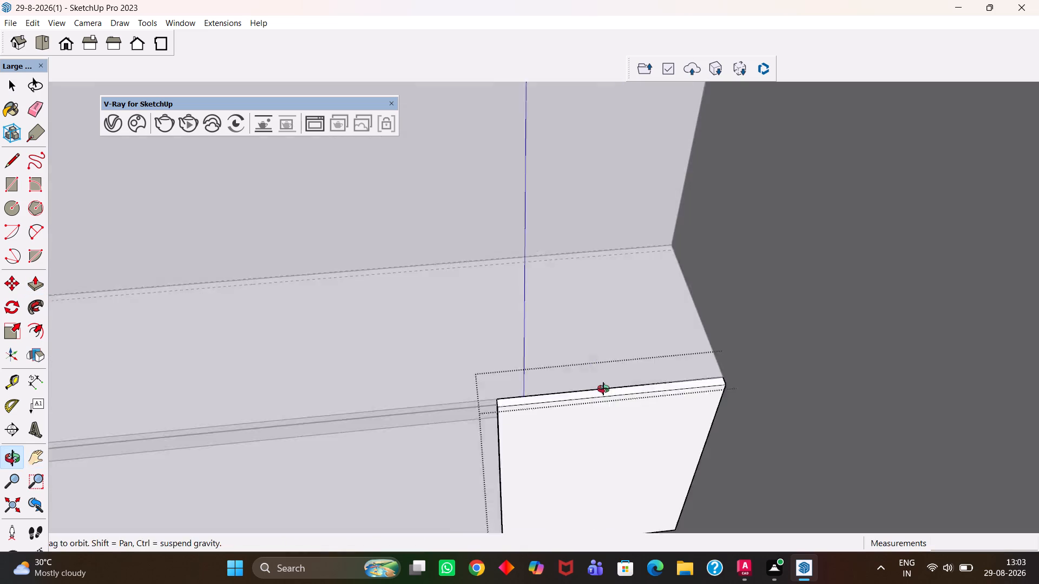
Leave the end door panel's group.
middle_click_drag(603, 389, 599, 389)
middle_click(597, 389)
left_click_drag(518, 389, 690, 314)
scroll(680, 327, "down", 5)
middle_click_drag(600, 355, 620, 355)
scroll(608, 357, "up", 1)
key("space")
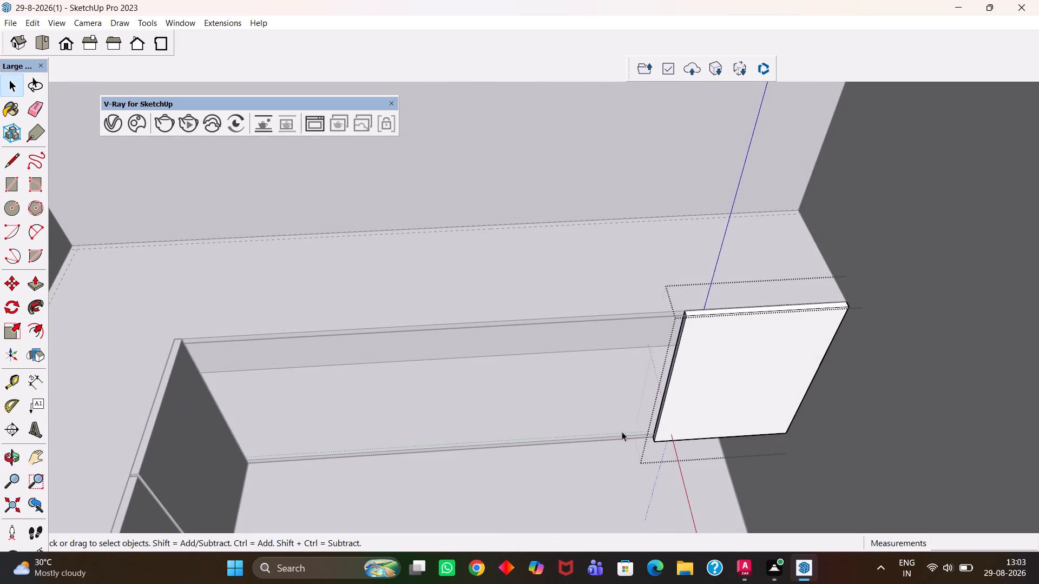
left_click(623, 455)
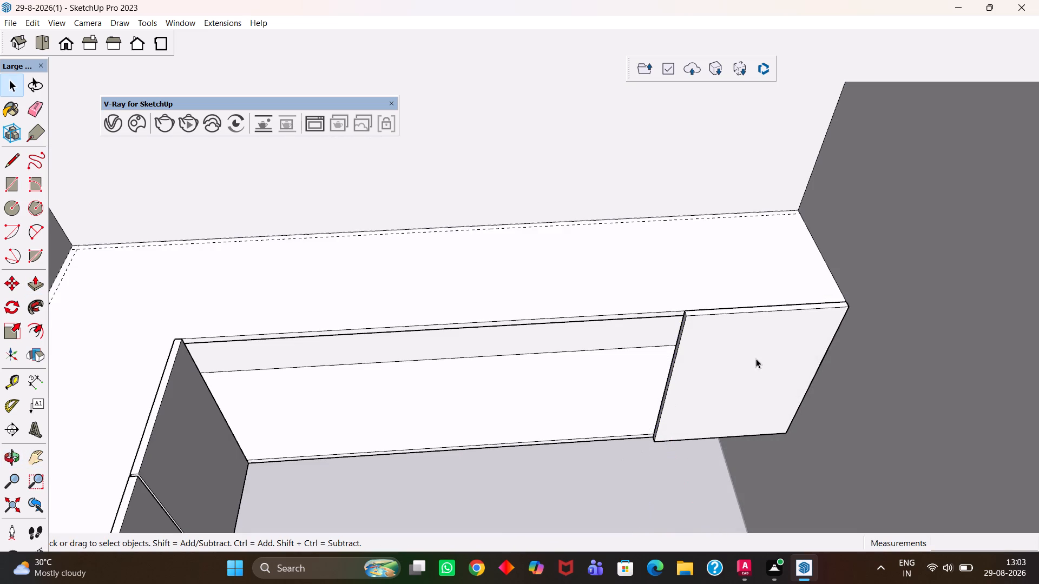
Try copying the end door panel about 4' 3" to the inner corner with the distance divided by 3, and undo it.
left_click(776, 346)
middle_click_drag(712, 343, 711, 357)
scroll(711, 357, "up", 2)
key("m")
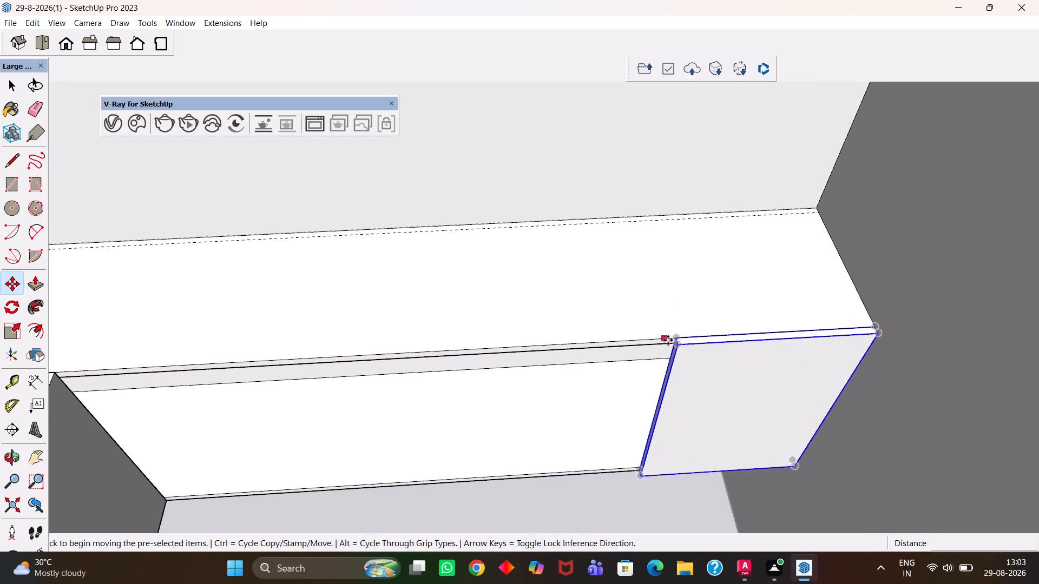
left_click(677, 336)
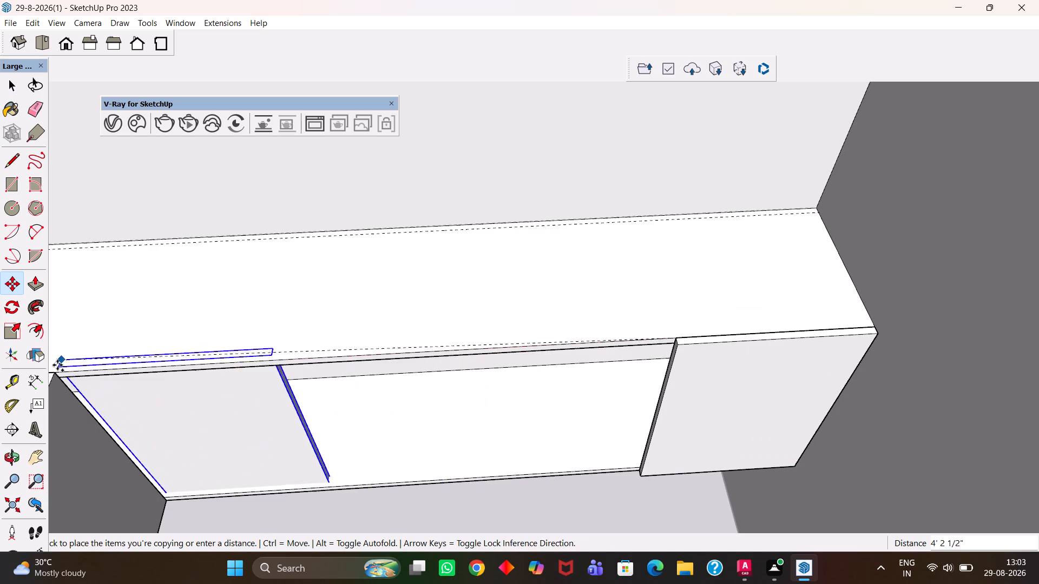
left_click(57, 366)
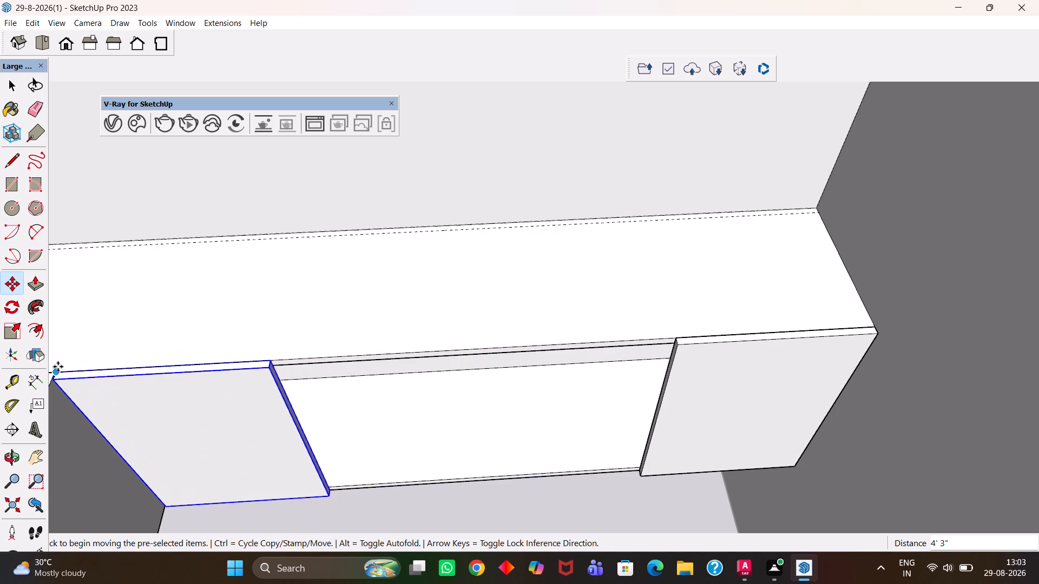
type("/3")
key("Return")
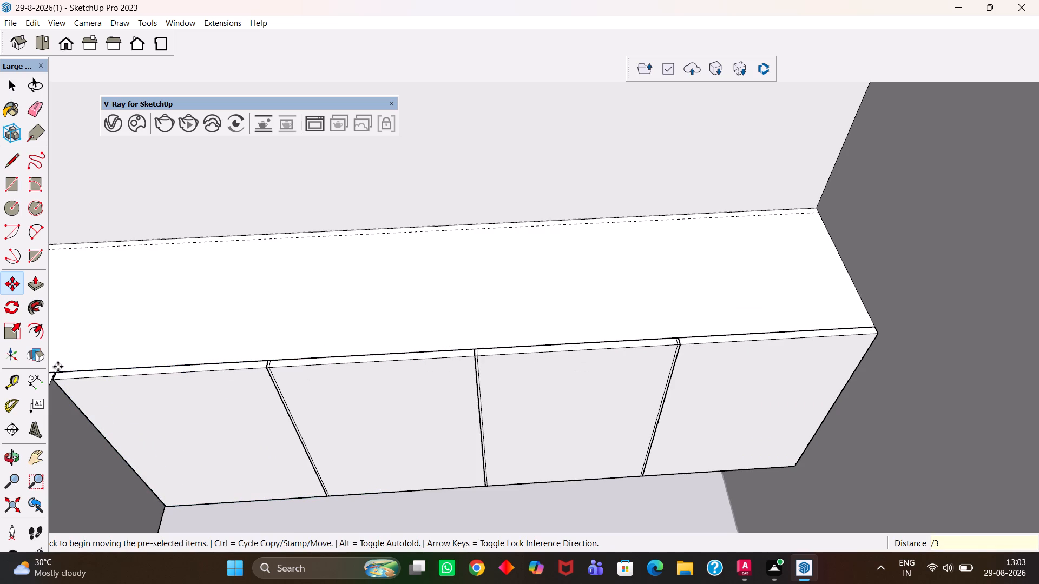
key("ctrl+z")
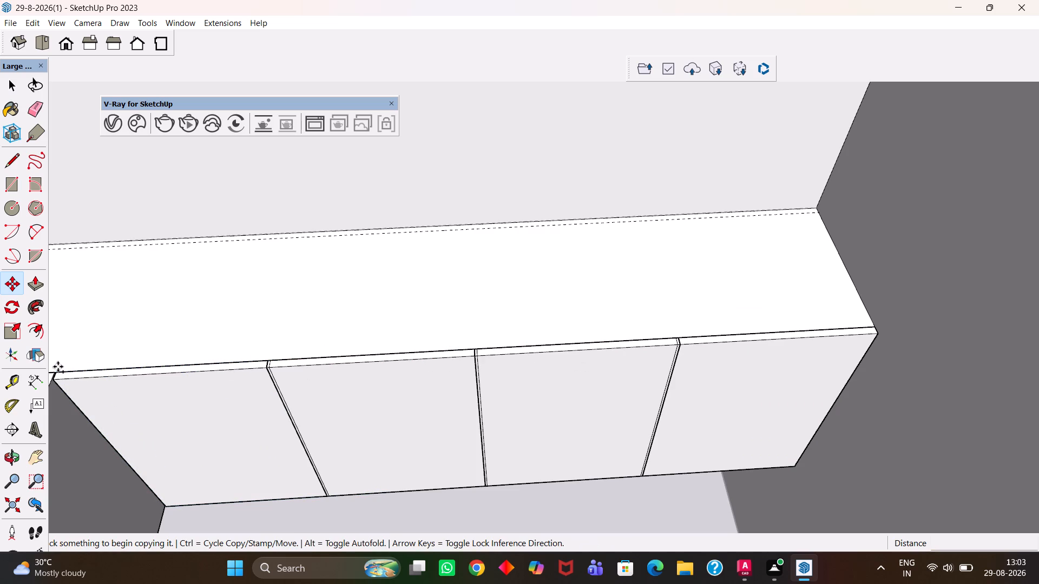
Open the end door panel's group, push its inner side face in by 1" to narrow it, and leave the group.
key("h")
scroll(576, 436, "up", 2)
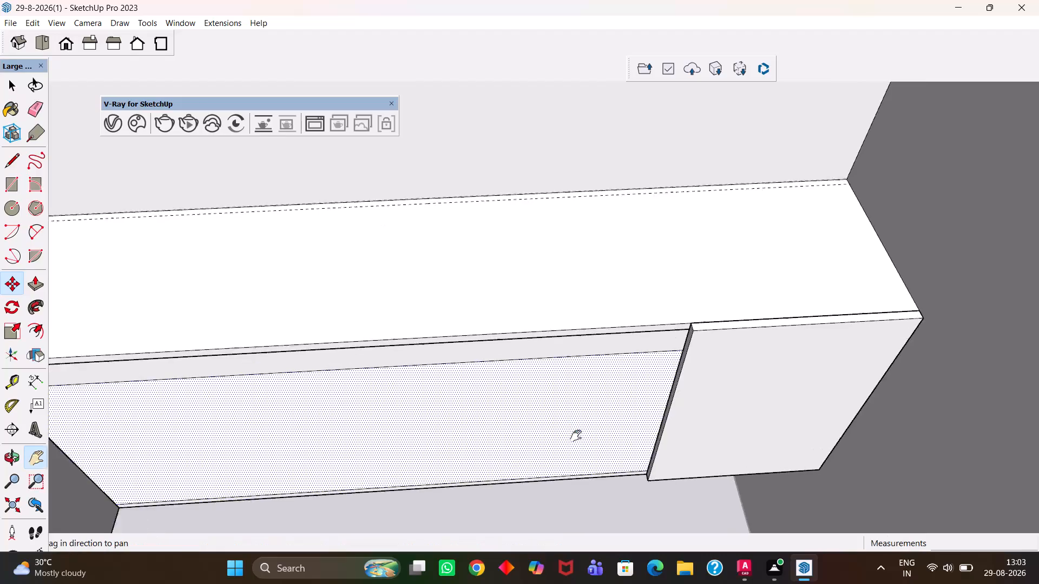
scroll(576, 436, "up", 2)
scroll(684, 417, "up", 1)
left_click_drag(780, 411, 673, 435)
middle_click_drag(614, 437, 699, 393)
scroll(699, 393, "up", 3)
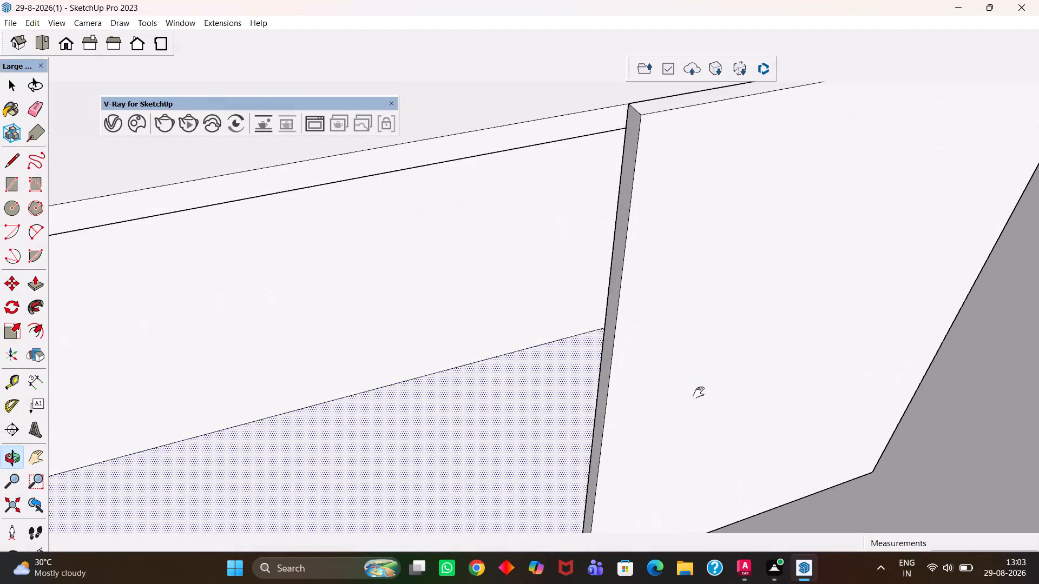
middle_click_drag(621, 398, 644, 417)
scroll(631, 422, "up", 1)
key("space")
double_click(599, 418)
left_click(602, 412)
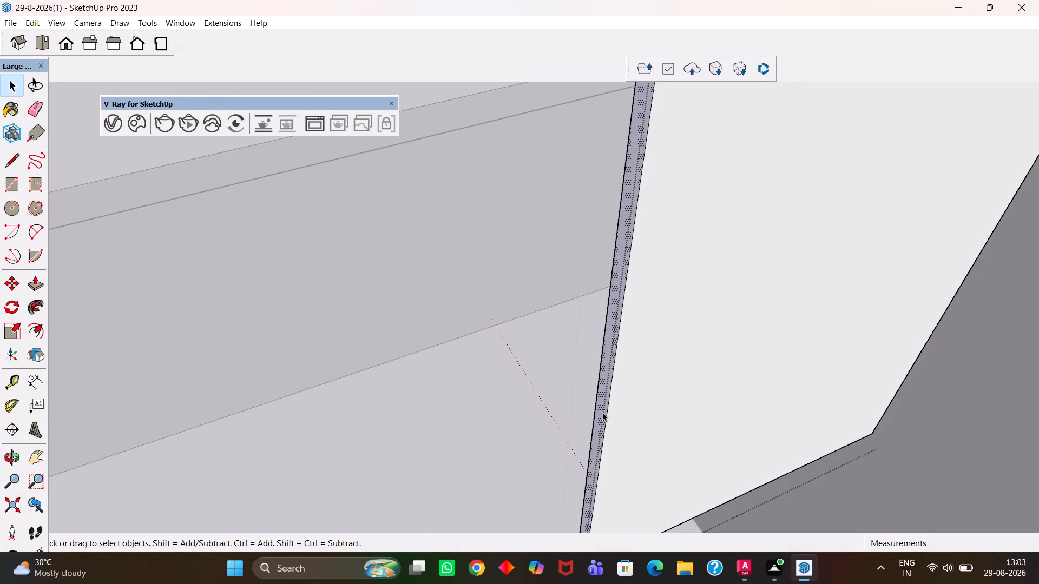
key("p")
left_click(602, 412)
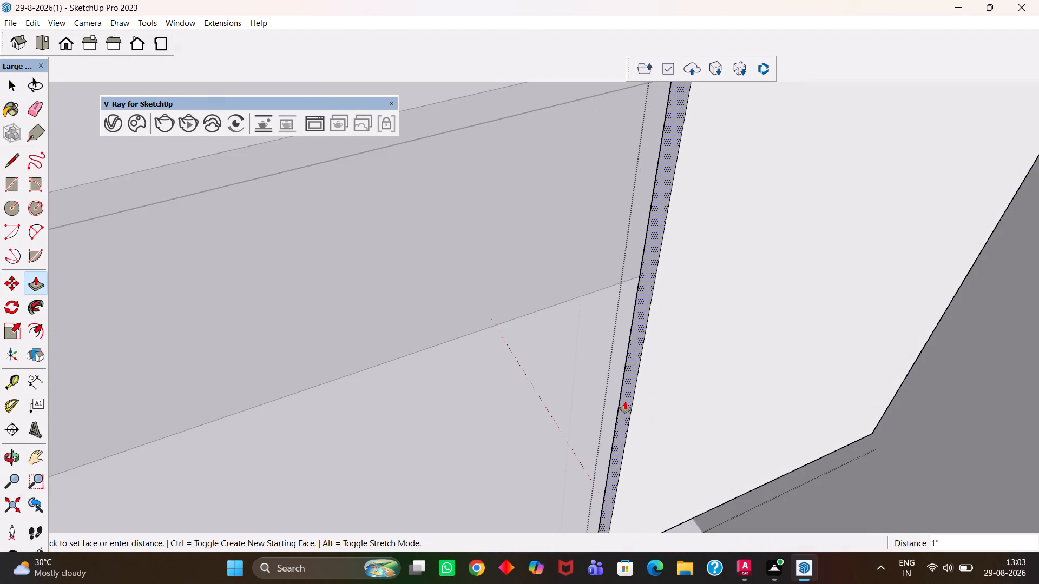
type("1\"")
key("Return")
key("h")
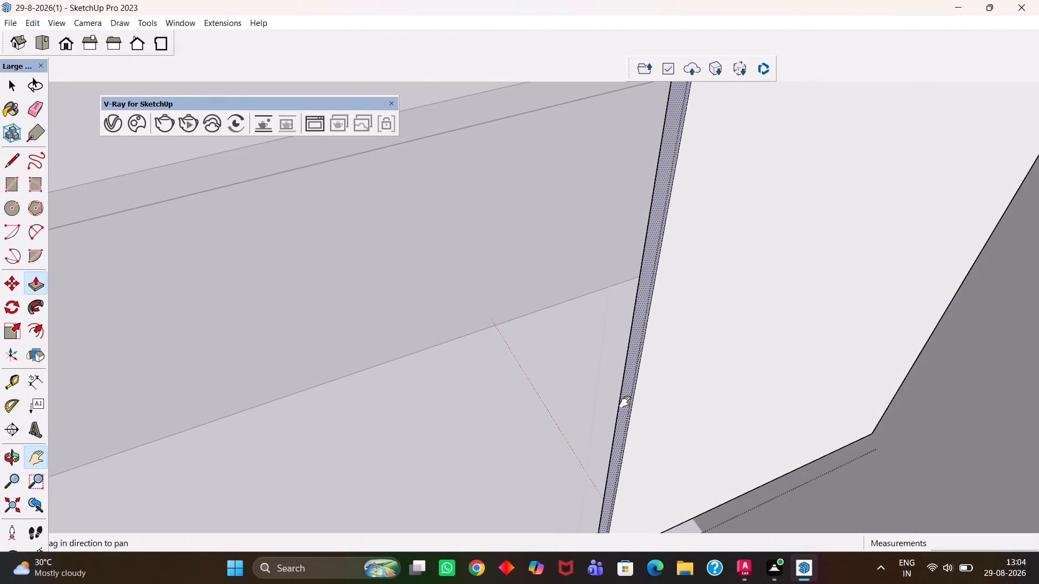
scroll(626, 398, "down", 10)
middle_click(676, 364)
key("space")
scroll(625, 435, "up", 1)
left_click(646, 499)
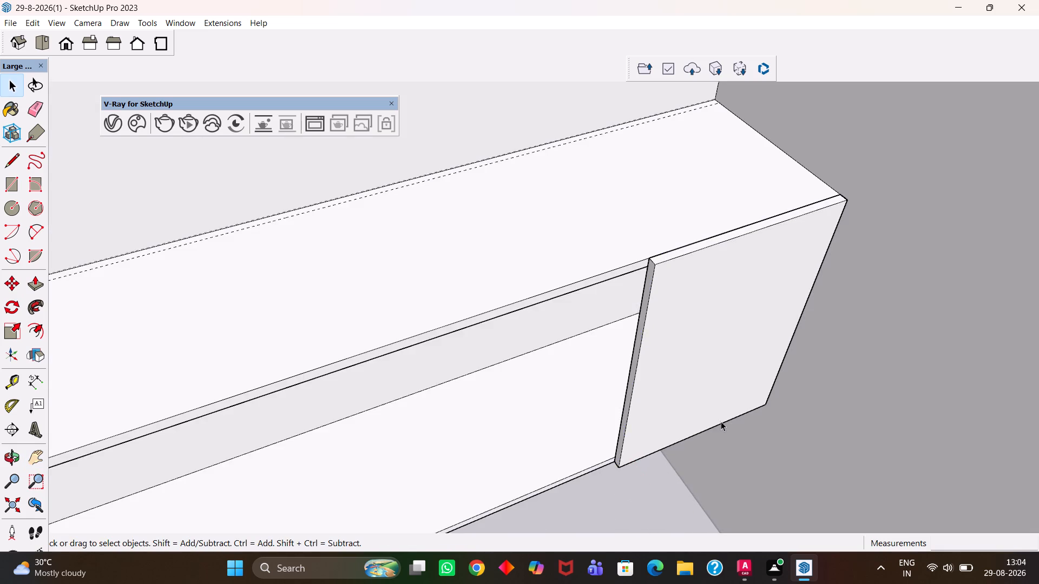
Copy the end door panel about 4' 4" to the cabinet's inner corner, dividing the distance by 3.
middle_click_drag(715, 423, 587, 436)
scroll(564, 430, "down", 4)
key("h")
left_click_drag(464, 393, 808, 384)
left_click_drag(588, 401, 643, 401)
middle_click_drag(624, 403, 640, 420)
scroll(646, 417, "up", 1)
key("space")
left_click(745, 412)
scroll(746, 411, "up", 3)
key("m")
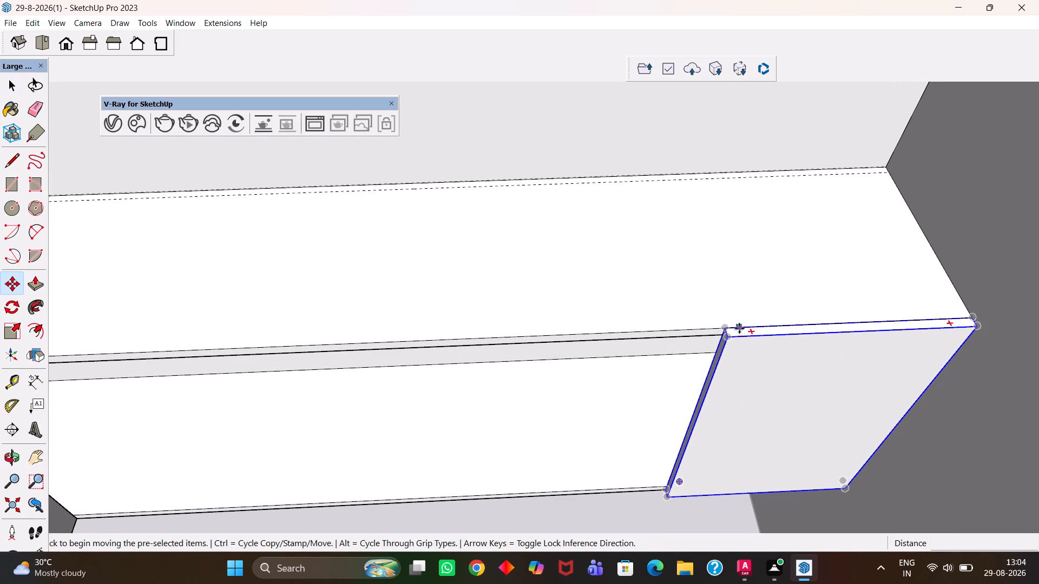
left_click(728, 326)
key("h")
scroll(511, 335, "down", 5)
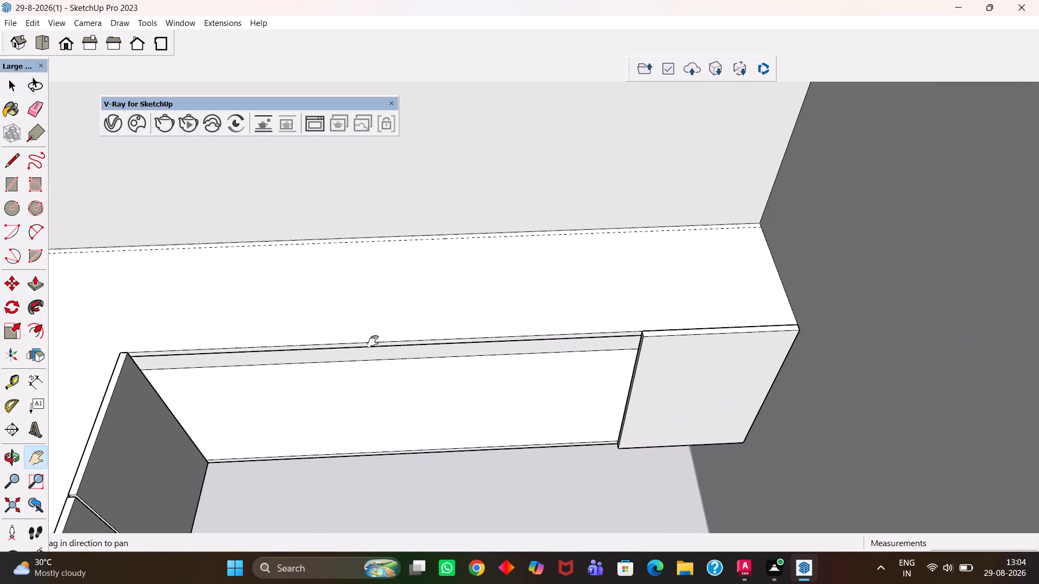
left_click_drag(376, 341, 584, 346)
scroll(376, 368, "up", 4)
scroll(326, 361, "up", 2)
key("Escape")
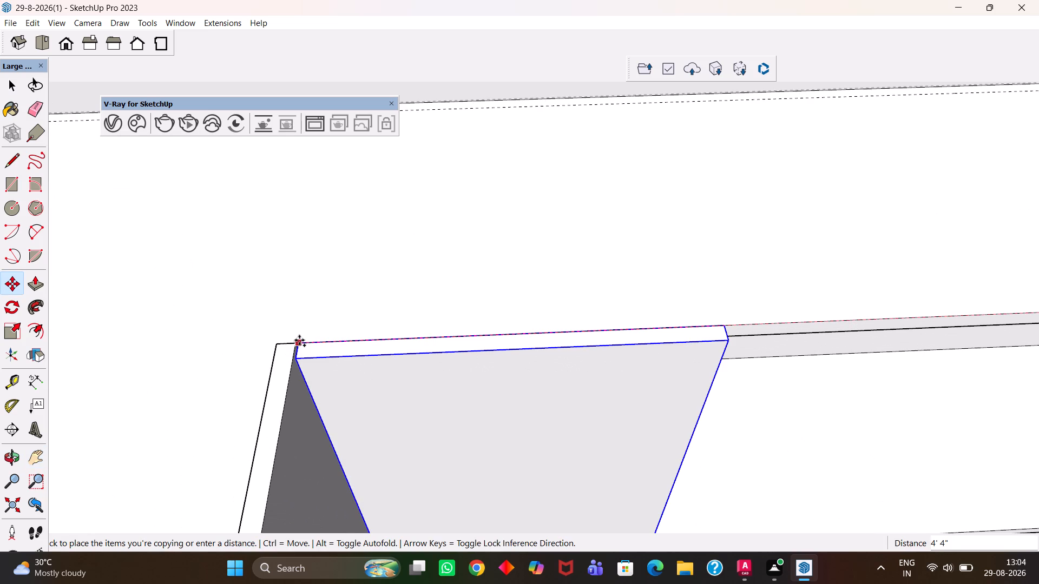
left_click(298, 341)
type("/3")
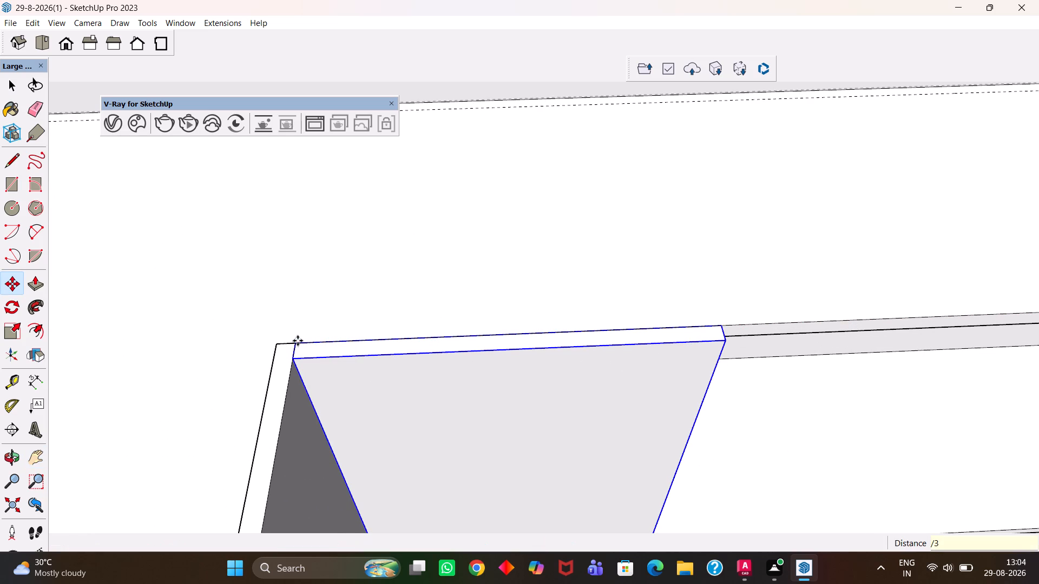
key("Return")
key("h")
scroll(332, 362, "down", 1)
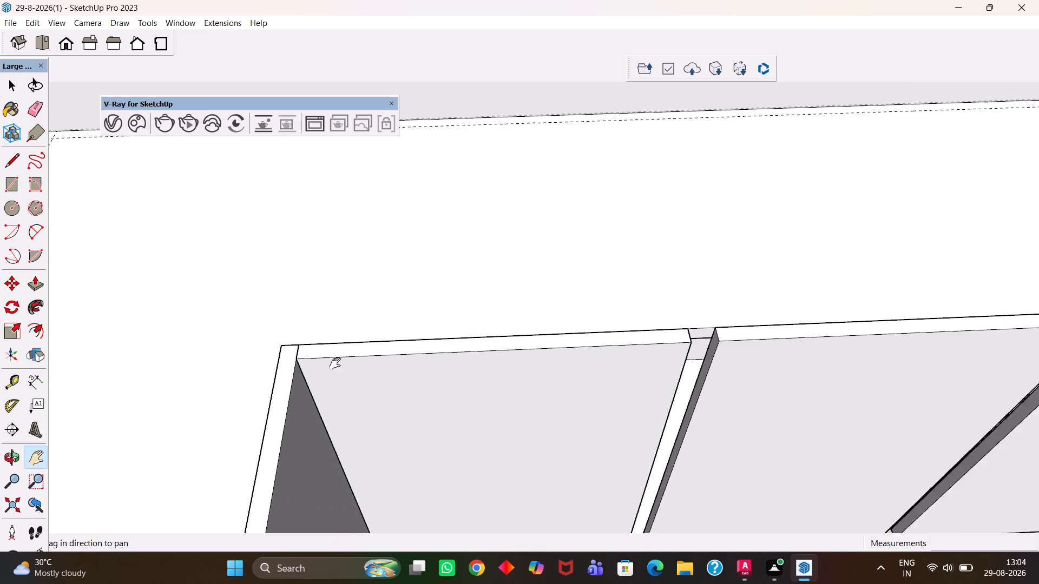
scroll(335, 363, "down", 8)
left_click_drag(702, 382, 561, 383)
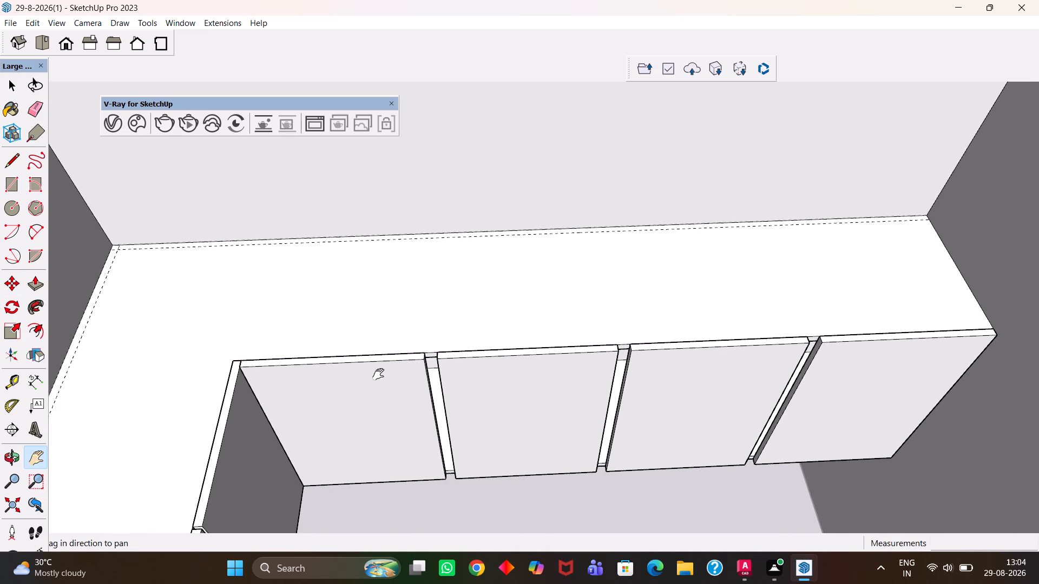
Open the group of the door panel at the inner corner and extend its side face 1" toward the neighbouring panel.
scroll(374, 375, "up", 4)
scroll(277, 379, "up", 3)
scroll(474, 371, "up", 2)
middle_click_drag(561, 370, 495, 371)
middle_click_drag(439, 365, 409, 359)
scroll(516, 354, "up", 1)
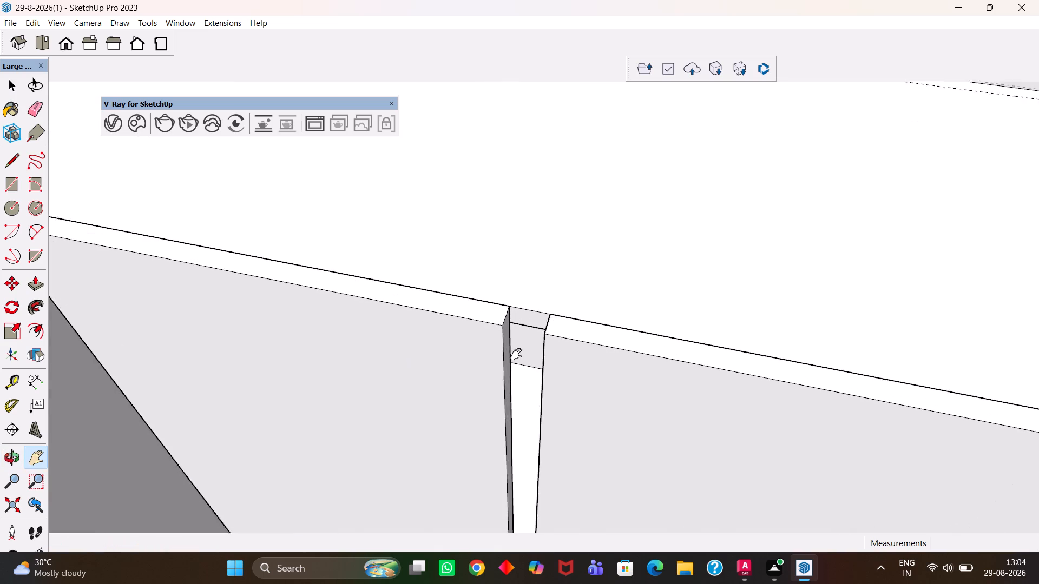
scroll(516, 354, "up", 1)
key("space")
left_click(502, 330)
double_click(502, 330)
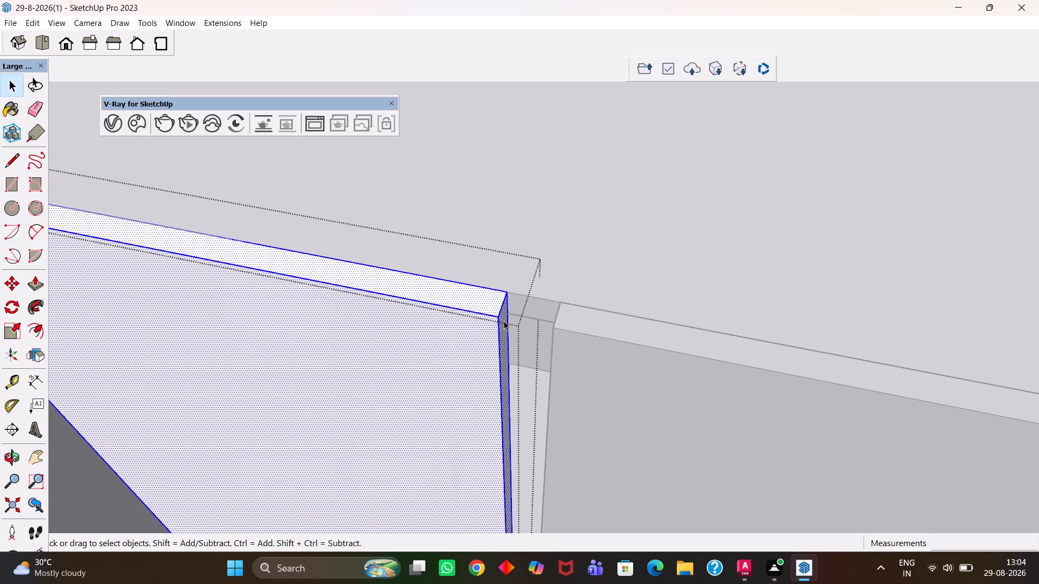
left_click(503, 319)
key("p")
left_click(503, 319)
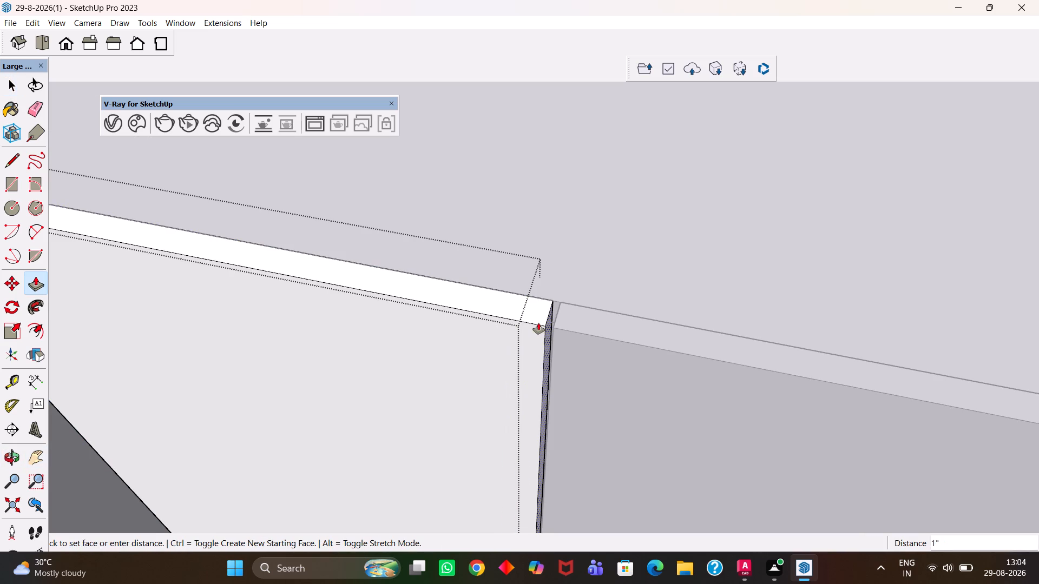
type("1\"")
key("Return")
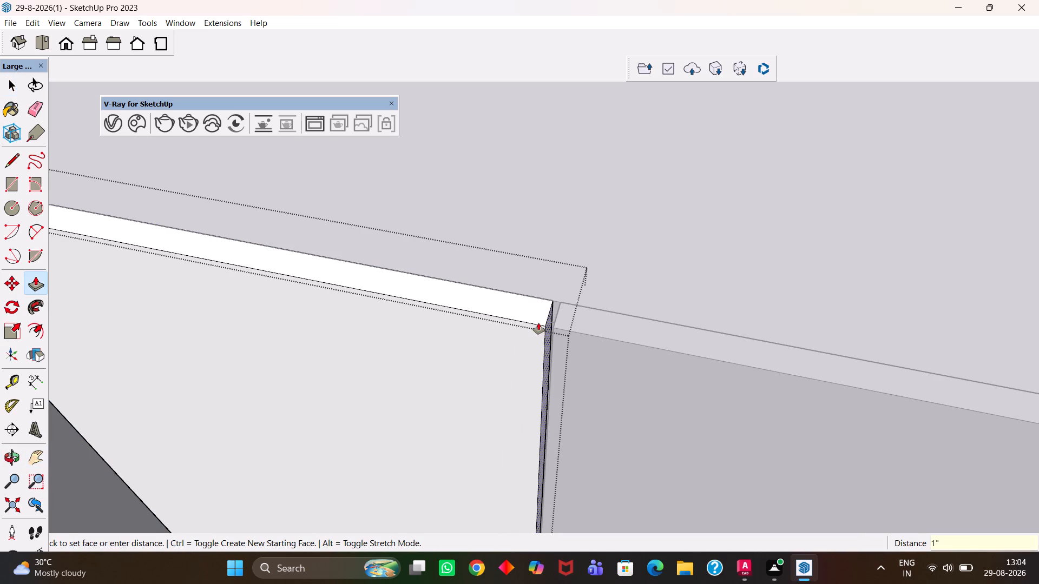
Open the second door panel from the inner corner and extend its side face 1" toward the third panel.
key("h")
scroll(538, 323, "down", 11)
scroll(544, 336, "up", 1)
middle_click_drag(544, 337, 609, 329)
left_click_drag(760, 329, 545, 336)
scroll(663, 336, "up", 3)
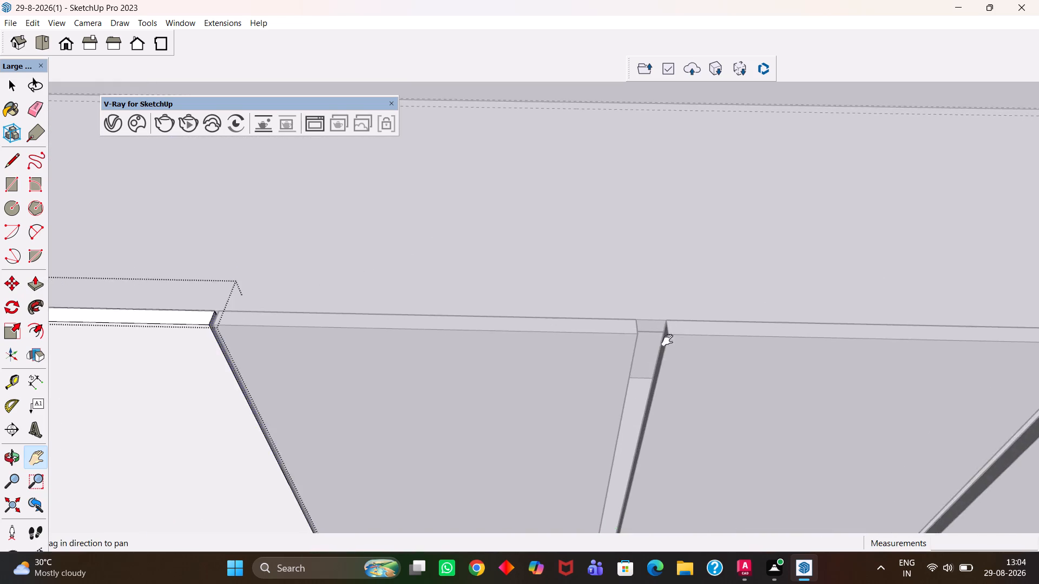
middle_click_drag(657, 342, 593, 348)
middle_click(593, 348)
scroll(593, 348, "up", 2)
middle_click(593, 348)
scroll(524, 363, "up", 2)
key("space")
double_click(305, 359)
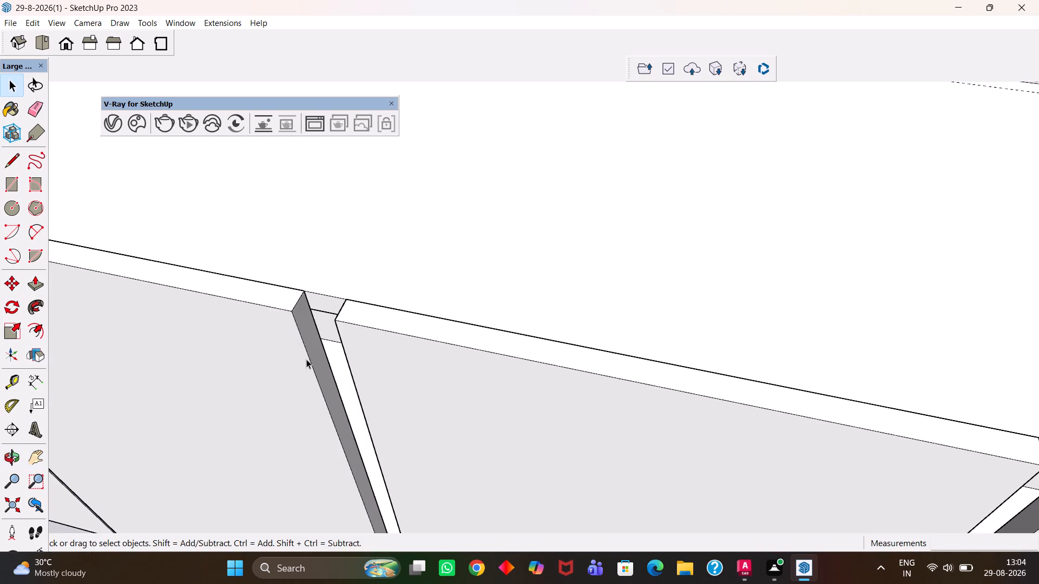
triple_click(310, 351)
left_click(314, 343)
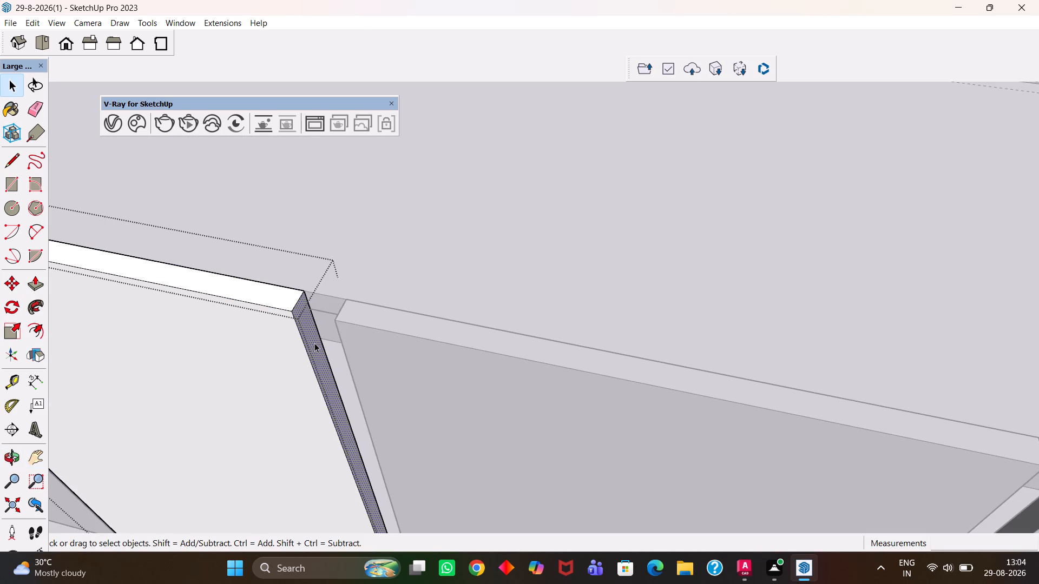
key("p")
left_click(314, 343)
type("1\"")
key("Return")
Open the third door panel from the inner corner, extend its side face 1" toward the end panel, and leave the group.
key("h")
scroll(335, 344, "down", 7)
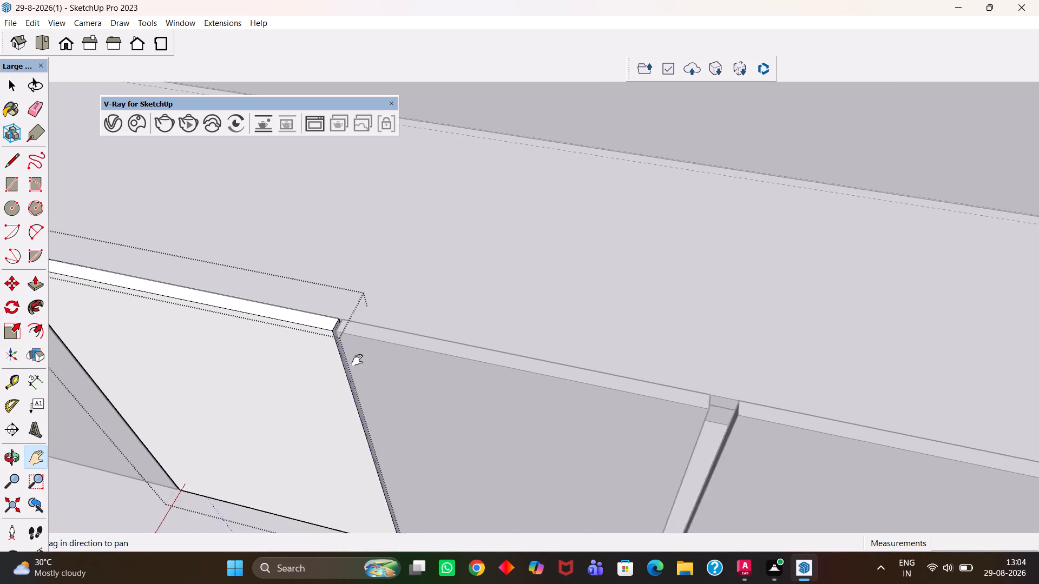
scroll(357, 360, "down", 2)
left_click_drag(610, 393, 445, 359)
scroll(436, 382, "up", 6)
key("space")
double_click(471, 377)
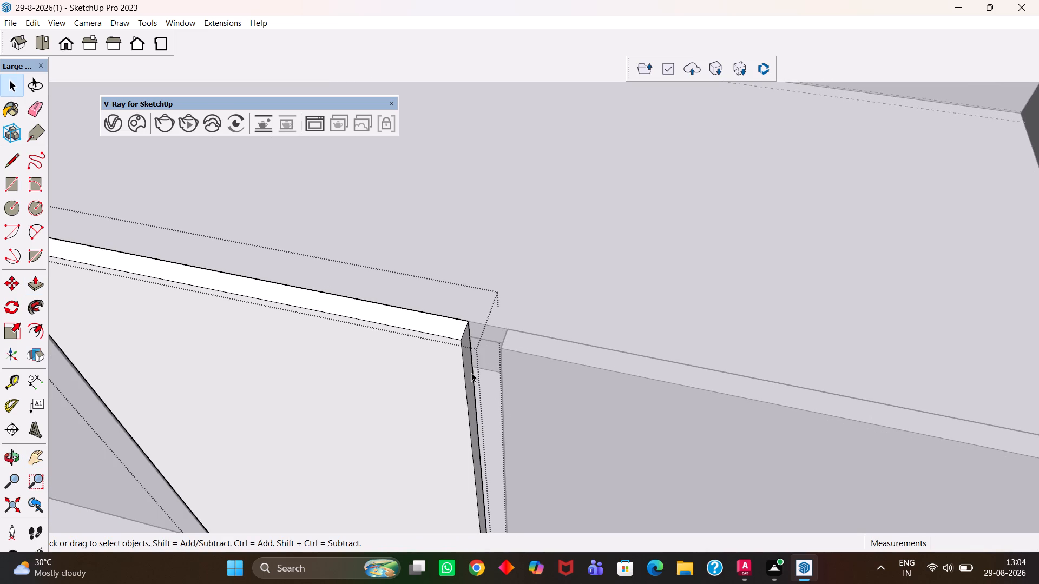
left_click(468, 368)
scroll(468, 368, "up", 10)
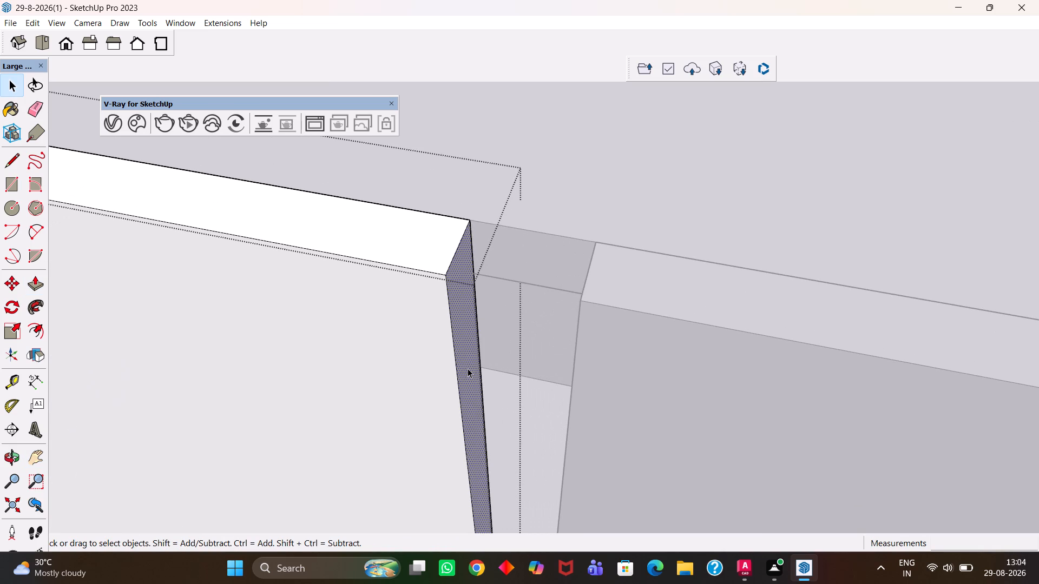
key("p")
left_click(468, 368)
type("1\"")
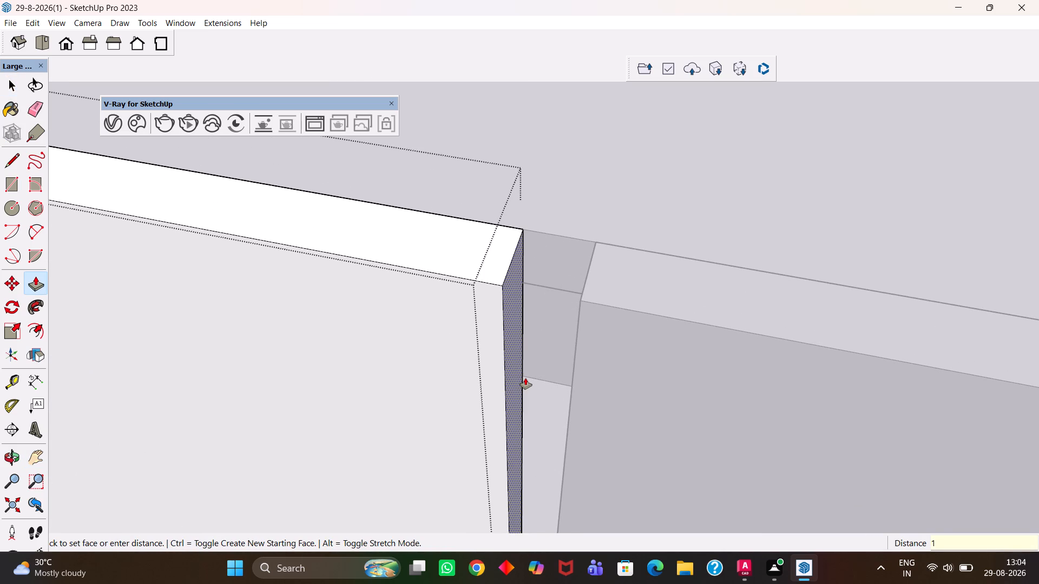
key("Return")
key("h")
scroll(530, 379, "down", 19)
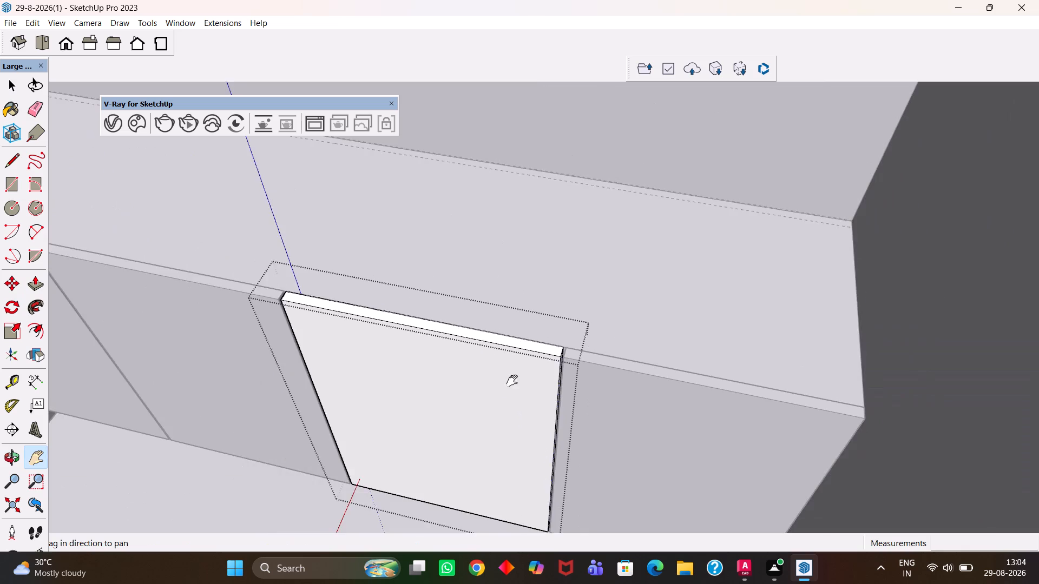
middle_click_drag(494, 389, 648, 364)
scroll(648, 364, "down", 2)
left_click_drag(626, 416, 637, 331)
key("space")
left_click(721, 455)
Examine the row of four wall cabinet doors and the surrounding kitchen from several angles.
scroll(616, 400, "down", 3)
middle_click_drag(660, 396, 633, 399)
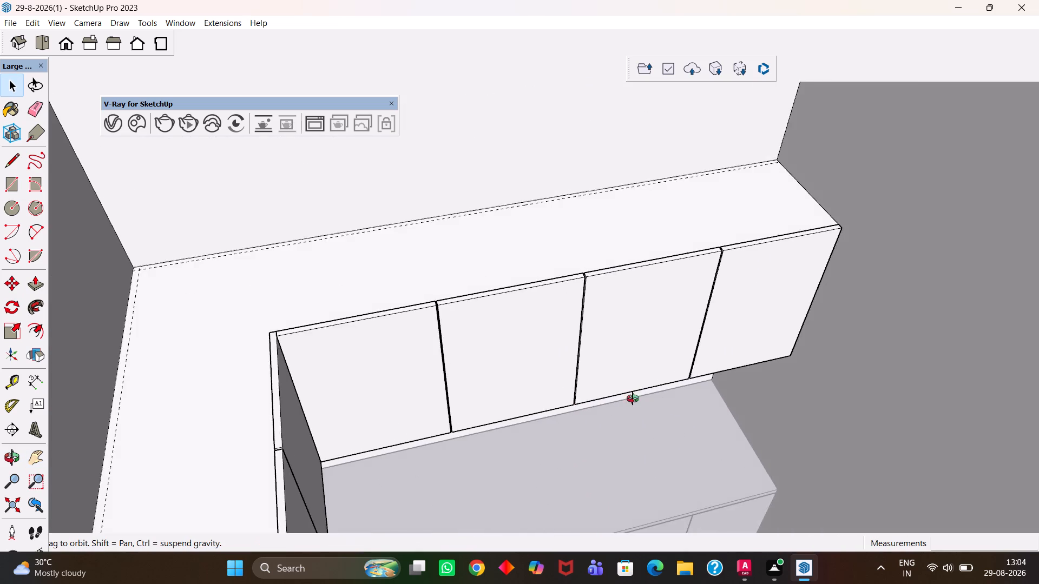
middle_click_drag(633, 399, 576, 402)
scroll(575, 402, "up", 1)
key("h")
left_click_drag(503, 402, 616, 386)
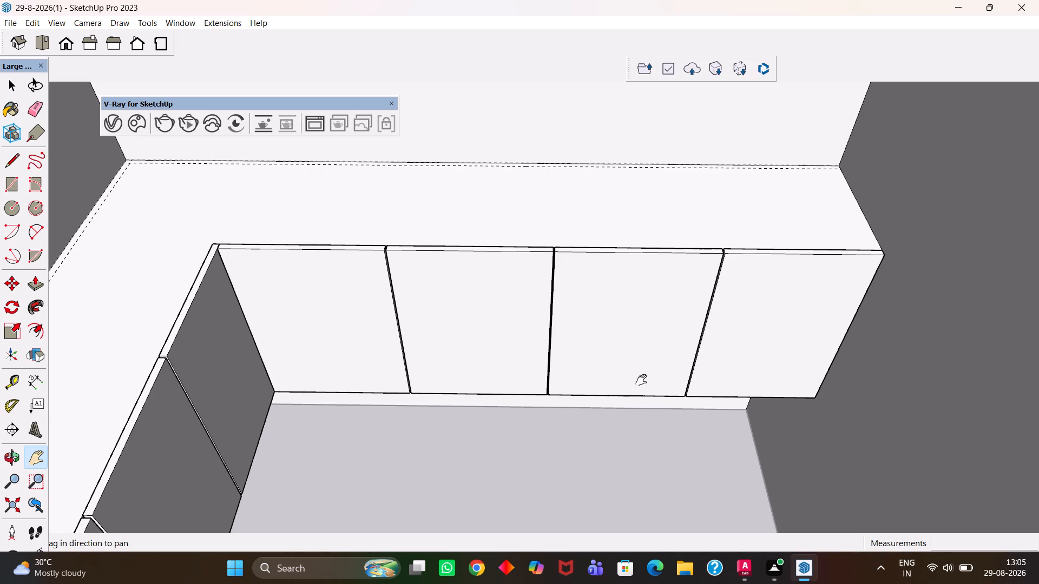
scroll(641, 383, "down", 1)
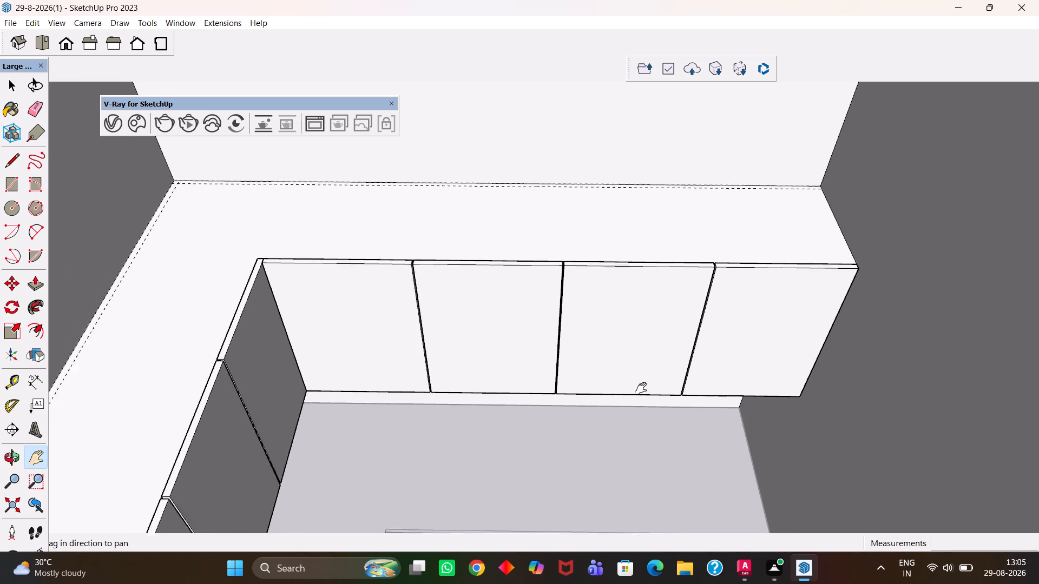
scroll(641, 388, "down", 2)
middle_click_drag(681, 432, 622, 413)
scroll(627, 411, "up", 1)
left_click_drag(576, 379, 731, 429)
scroll(735, 433, "down", 3)
left_click_drag(627, 354, 648, 447)
scroll(646, 445, "down", 4)
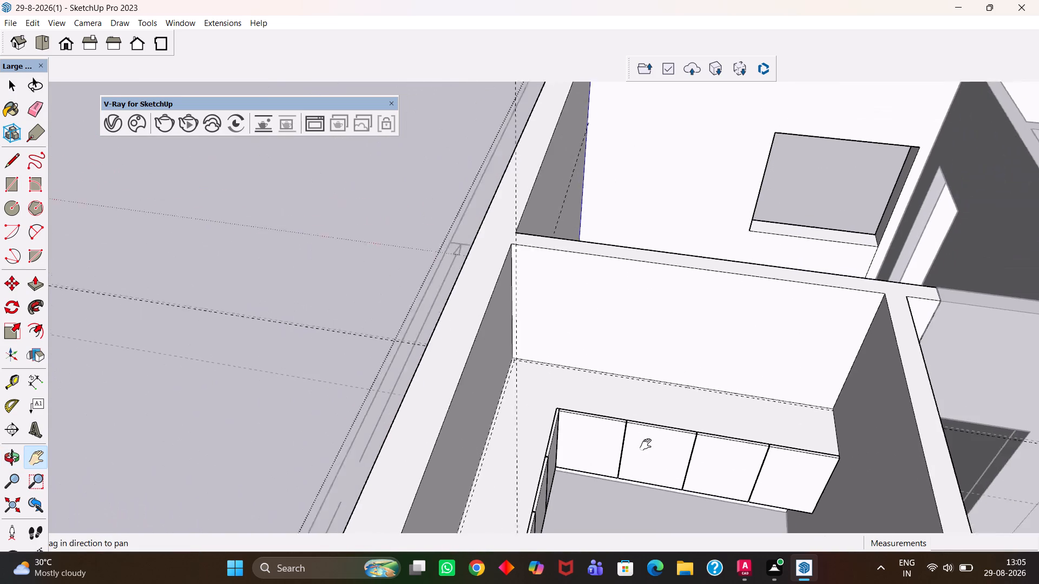
Reopen the wall group and pull the wall face above the row of four cabinet doors 2' into the kitchen as a new volume.
scroll(646, 444, "down", 1)
middle_click_drag(635, 434, 649, 448)
key("space")
double_click(383, 272)
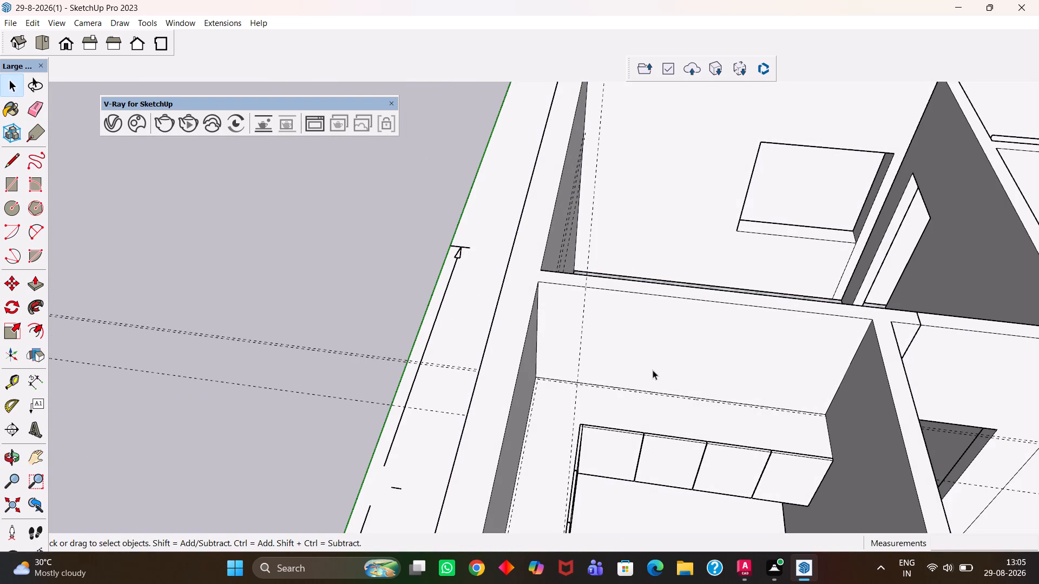
scroll(729, 361, "up", 1)
key("h")
scroll(709, 379, "up", 1)
left_click_drag(782, 366, 679, 369)
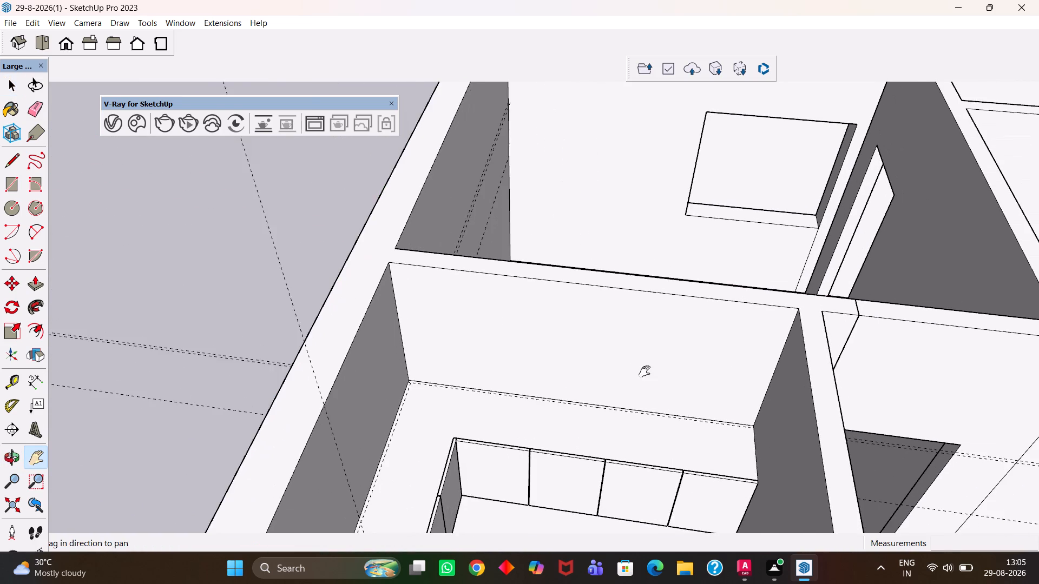
middle_click_drag(673, 387, 679, 390)
key("space")
scroll(676, 373, "up", 1)
left_click(672, 355)
double_click(672, 355)
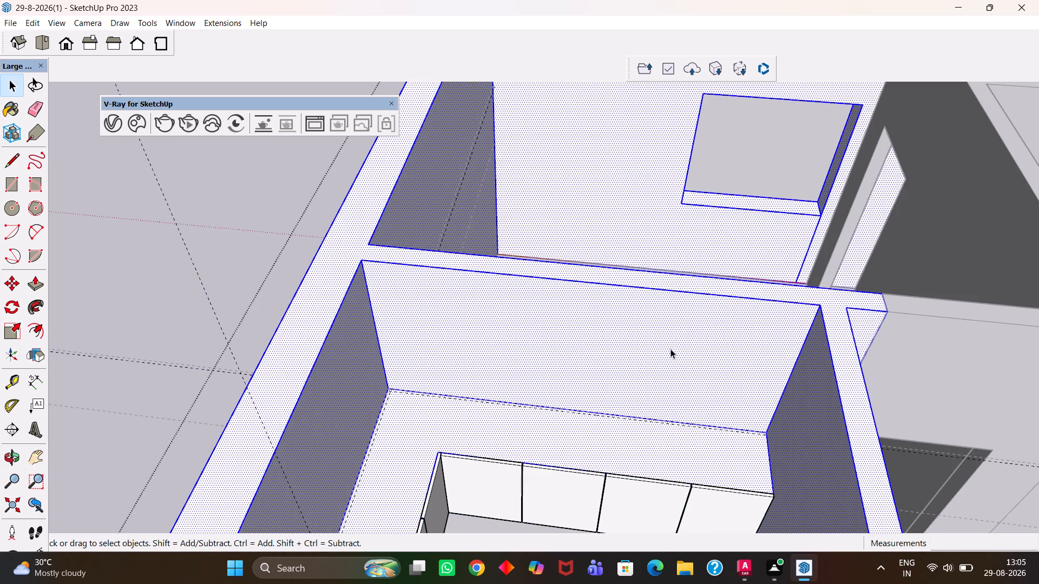
left_click(670, 349)
left_click(670, 349)
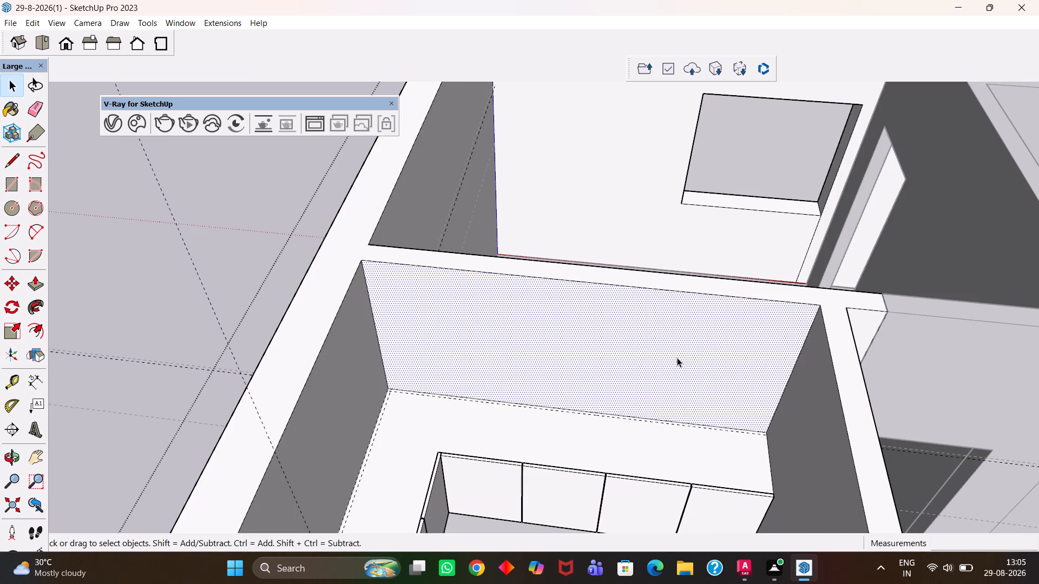
key("p")
left_click(678, 357)
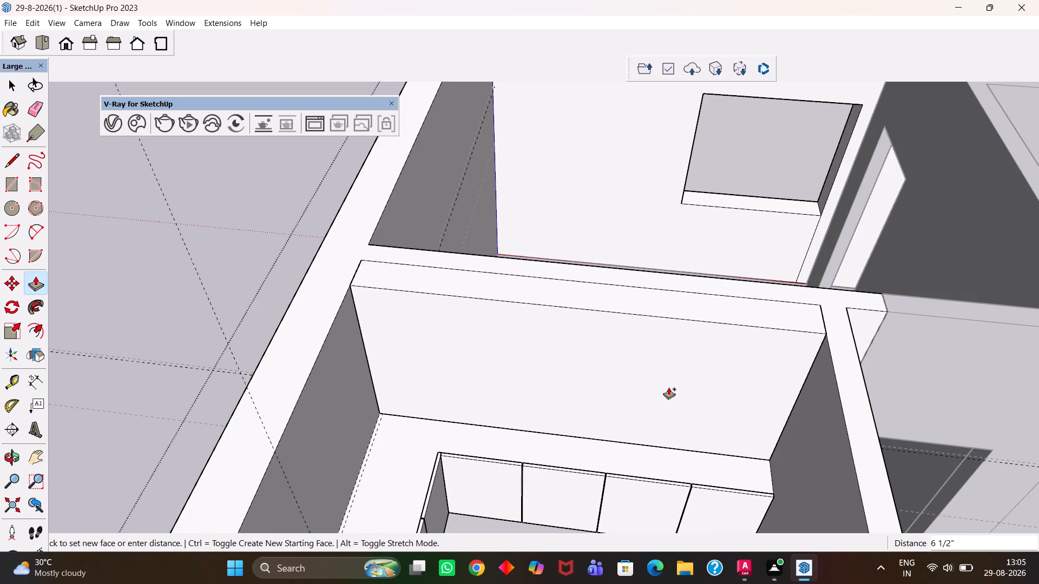
type("2'")
key("Return")
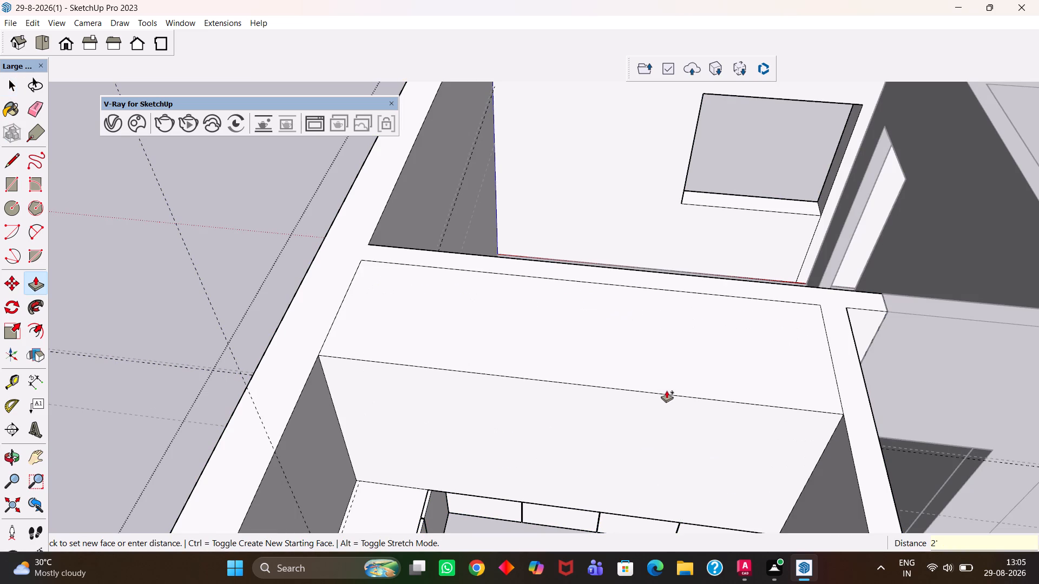
Place a guide line 2' from the adjoining long wall's inner edge, across the top of the new overhead block.
scroll(670, 394, "down", 5)
key("h")
left_click_drag(525, 406, 654, 311)
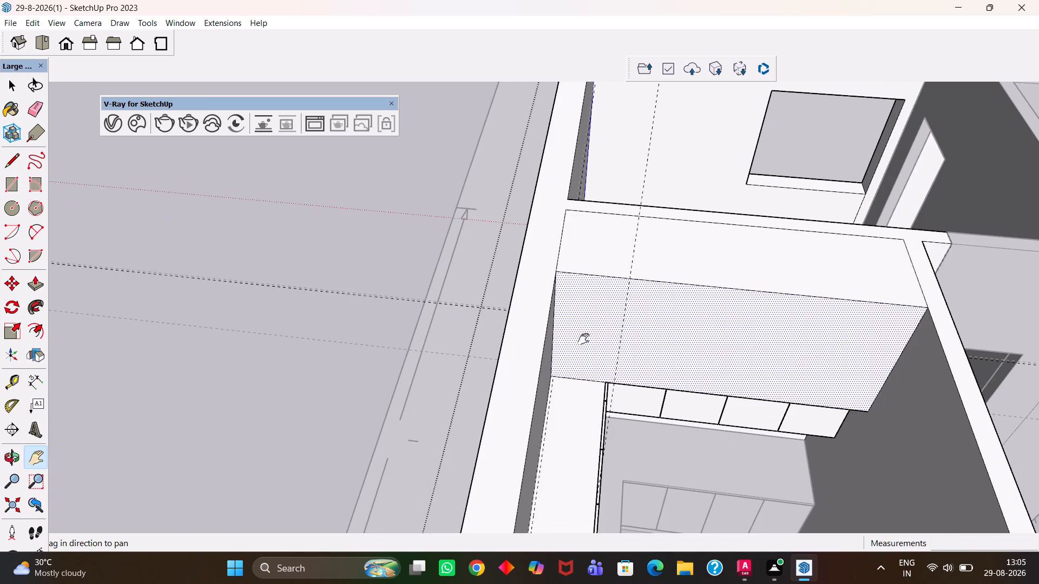
scroll(573, 340, "down", 1)
middle_click_drag(659, 322, 562, 364)
scroll(654, 324, "up", 3)
key("t")
left_click(452, 291)
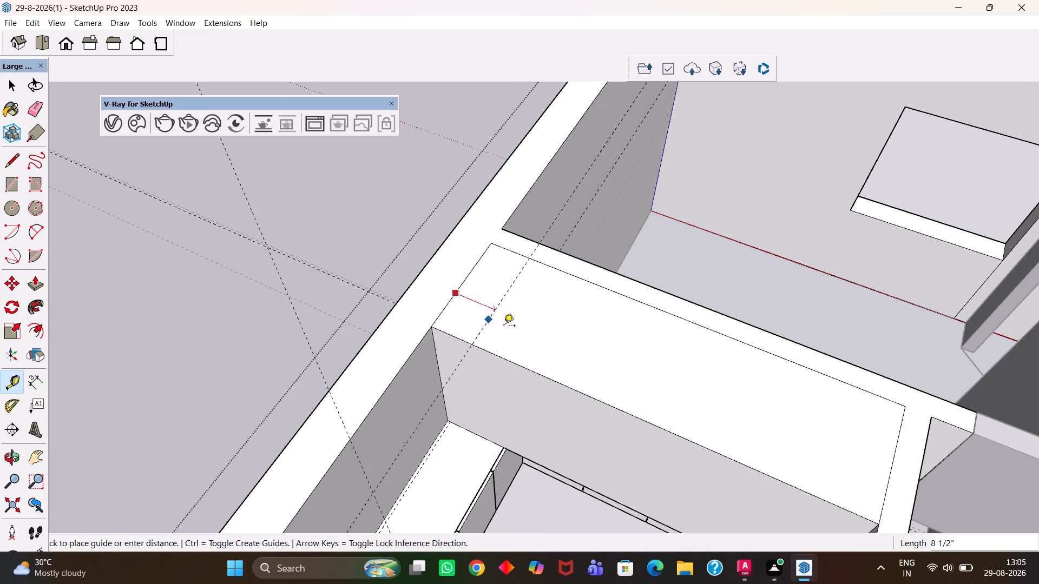
key("1")
key("BackSpace")
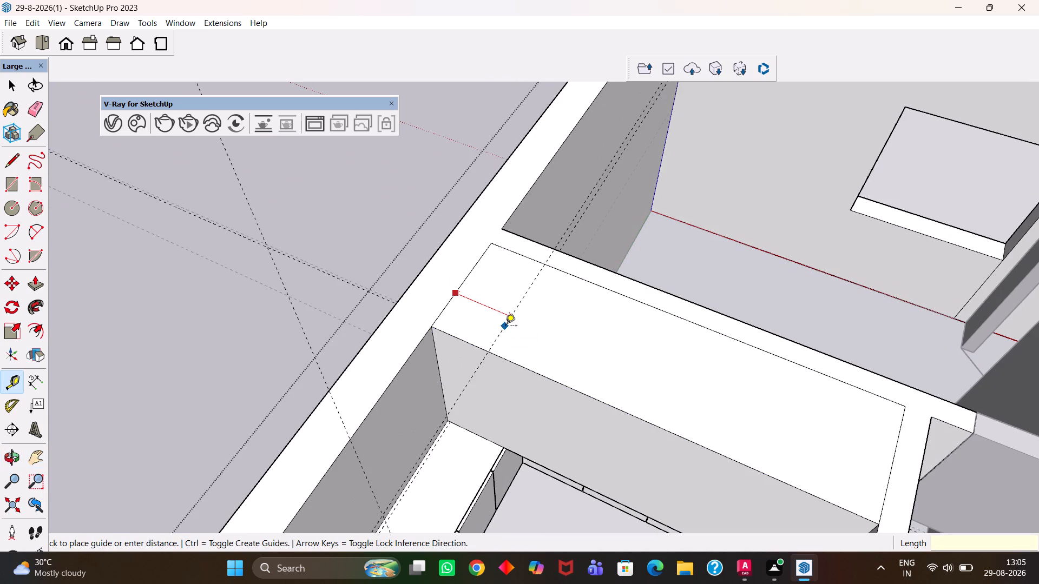
type("2'")
key("Return")
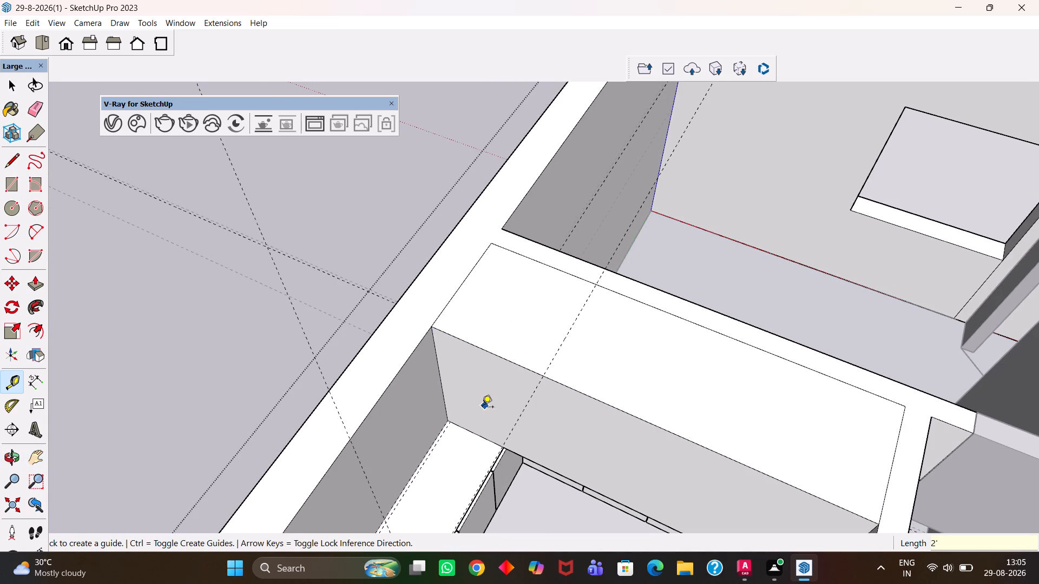
Copy the overhead block's vertical corner edge 2' along its front face to the guide line.
key("space")
left_click(448, 419)
scroll(447, 420, "up", 2)
key("m")
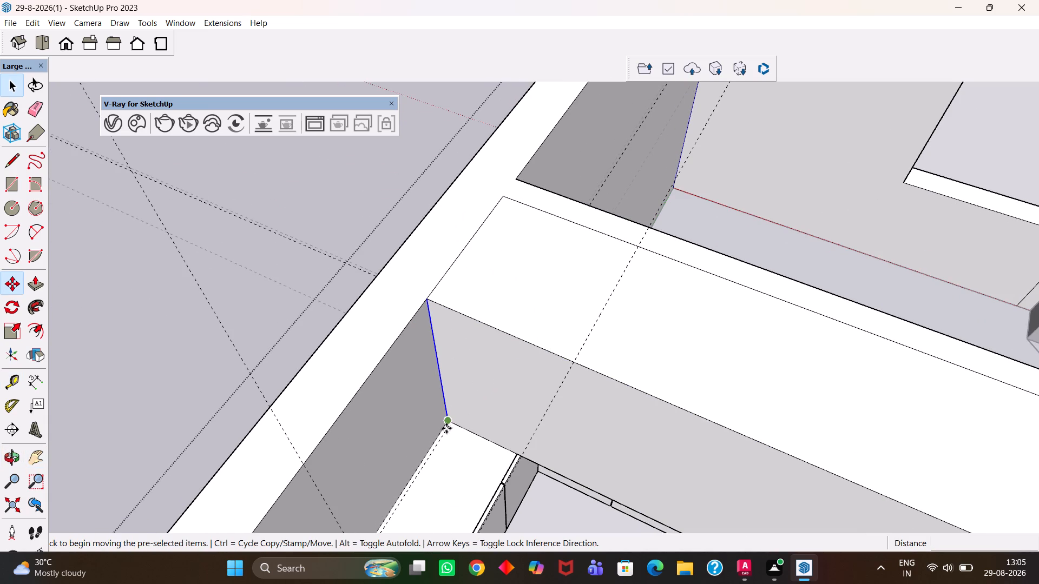
left_click(445, 427)
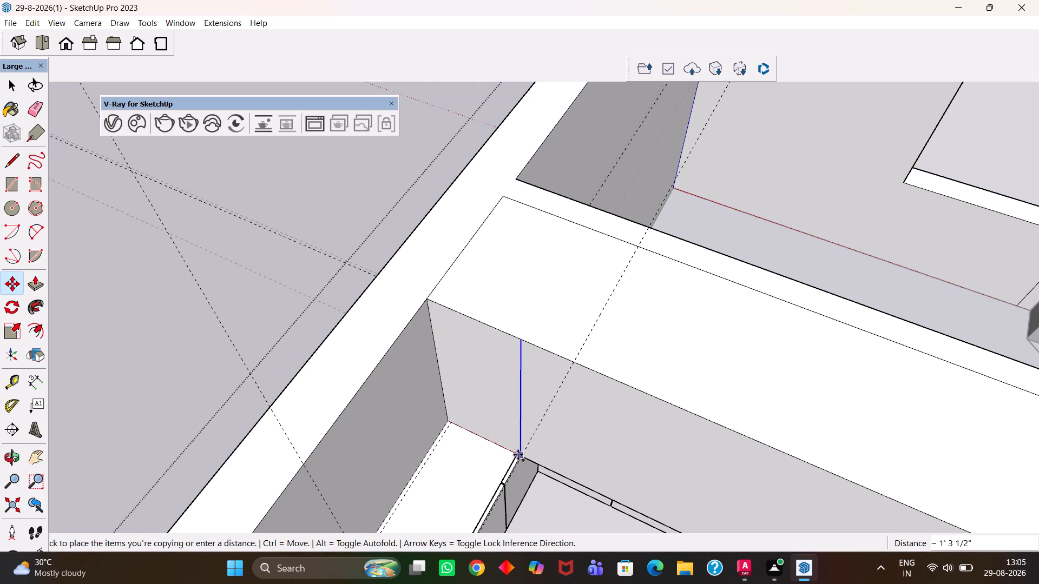
left_click(562, 472)
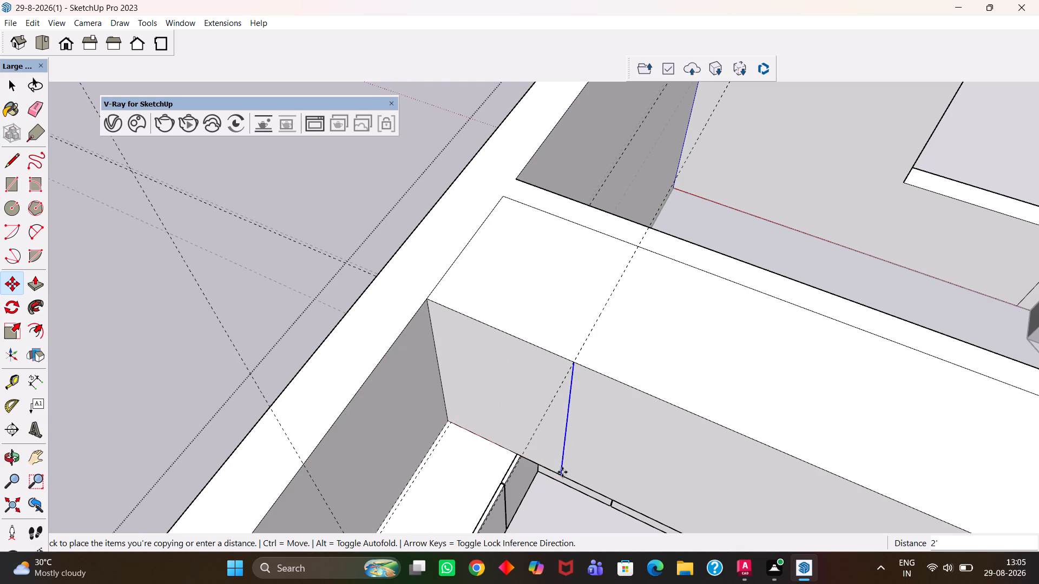
Extrude the 2' wide strip of the block's front face along the long wall to that wall's end corner.
scroll(581, 383, "up", 9)
middle_click_drag(537, 350, 680, 240)
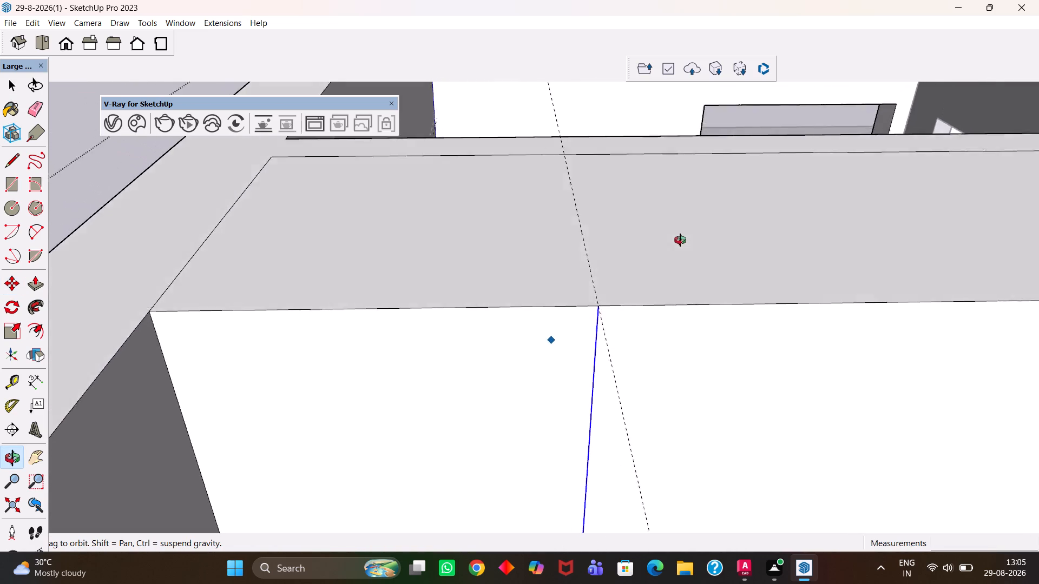
middle_click_drag(680, 240, 506, 367)
scroll(503, 370, "down", 8)
key("space")
left_click(490, 368)
scroll(490, 368, "down", 5)
key("p")
left_click(490, 370)
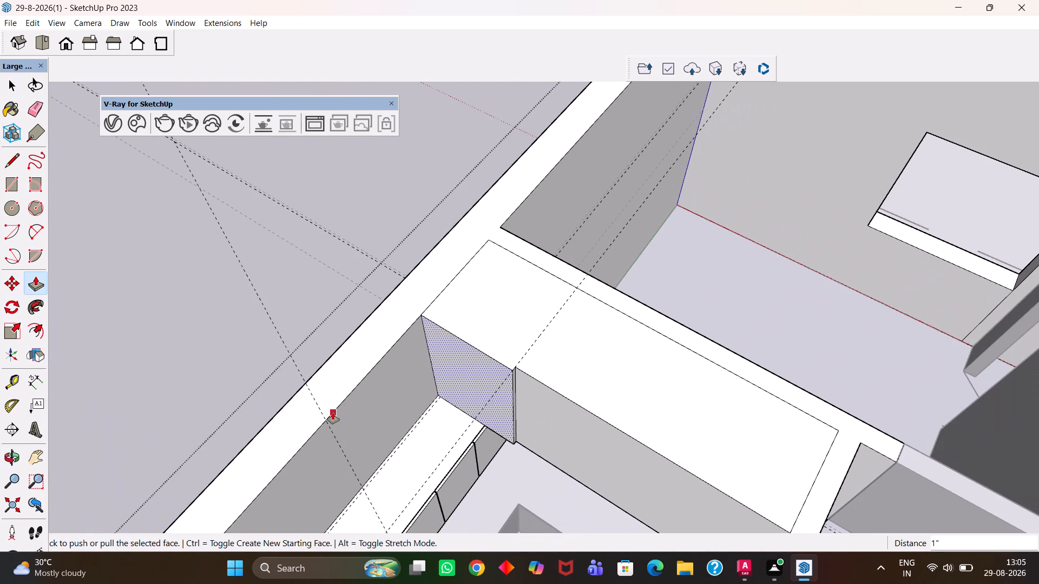
left_click(485, 375)
scroll(376, 434, "down", 5)
middle_click_drag(377, 435, 334, 448)
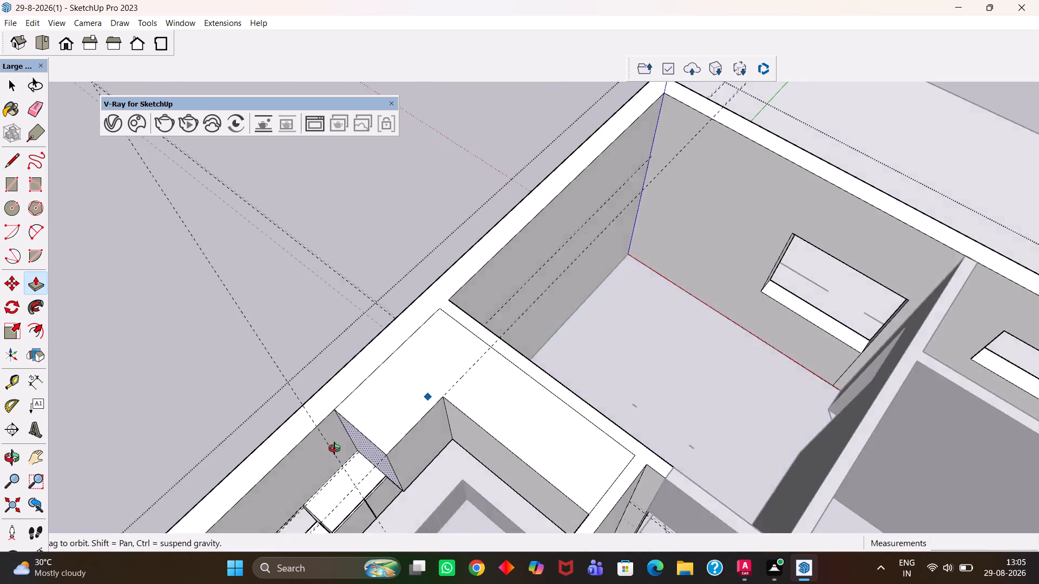
middle_click_drag(334, 448, 308, 451)
scroll(295, 453, "down", 2)
key("h")
left_click_drag(251, 444, 456, 369)
middle_click_drag(469, 396, 345, 416)
scroll(274, 396, "up", 4)
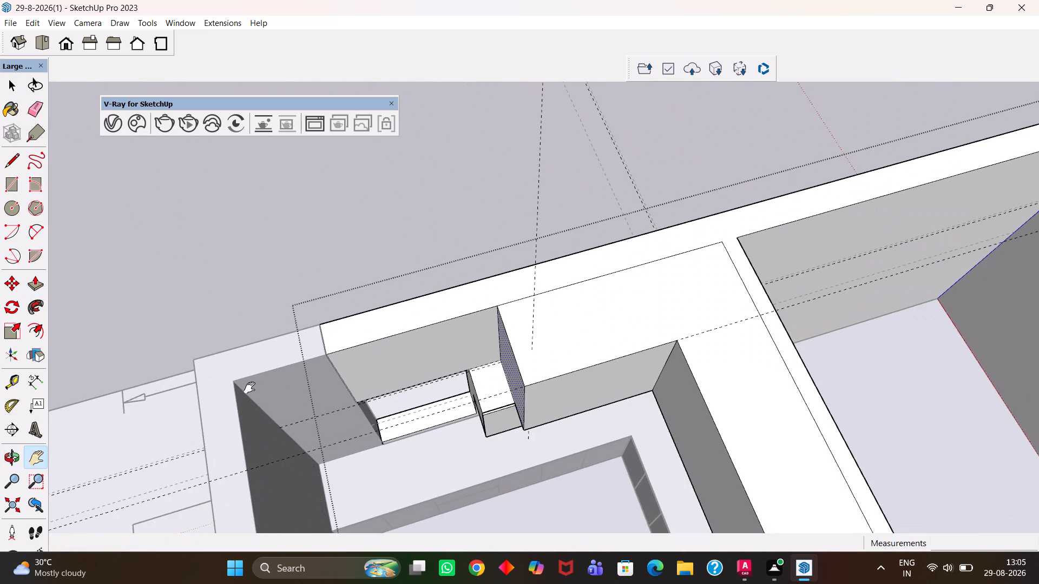
scroll(249, 388, "up", 2)
key("Escape")
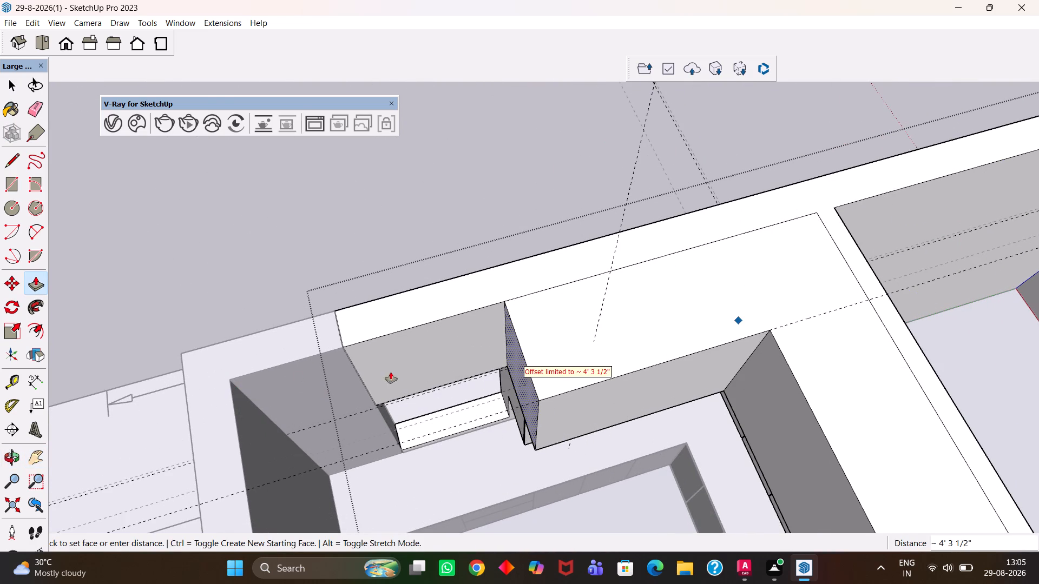
left_click(389, 365)
left_click(522, 365)
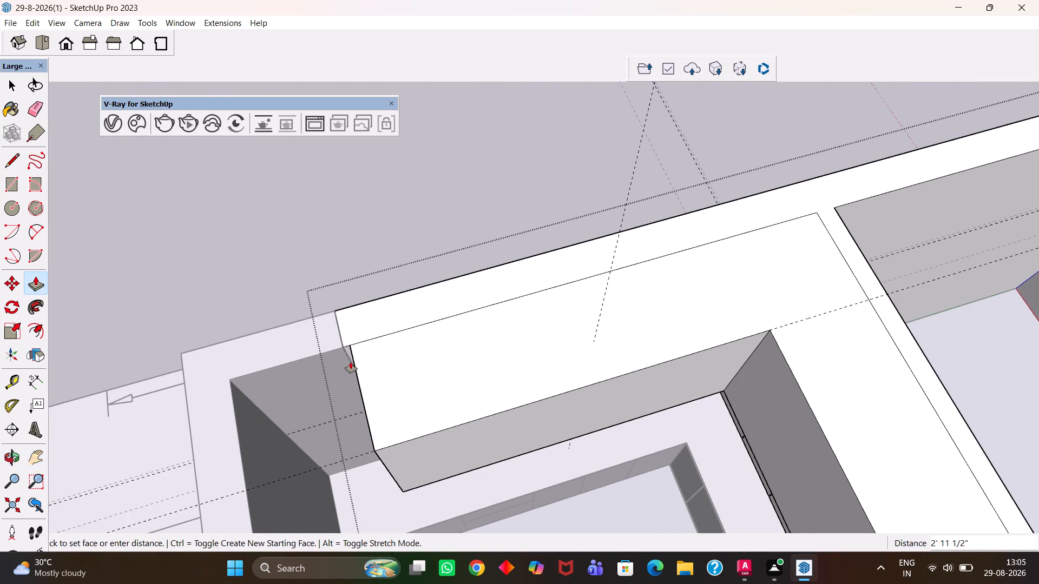
left_click(344, 348)
Extend the overhead block's end face farther until it meets the inner corner of the opposite wall.
middle_click_drag(325, 370, 402, 315)
left_click(417, 353)
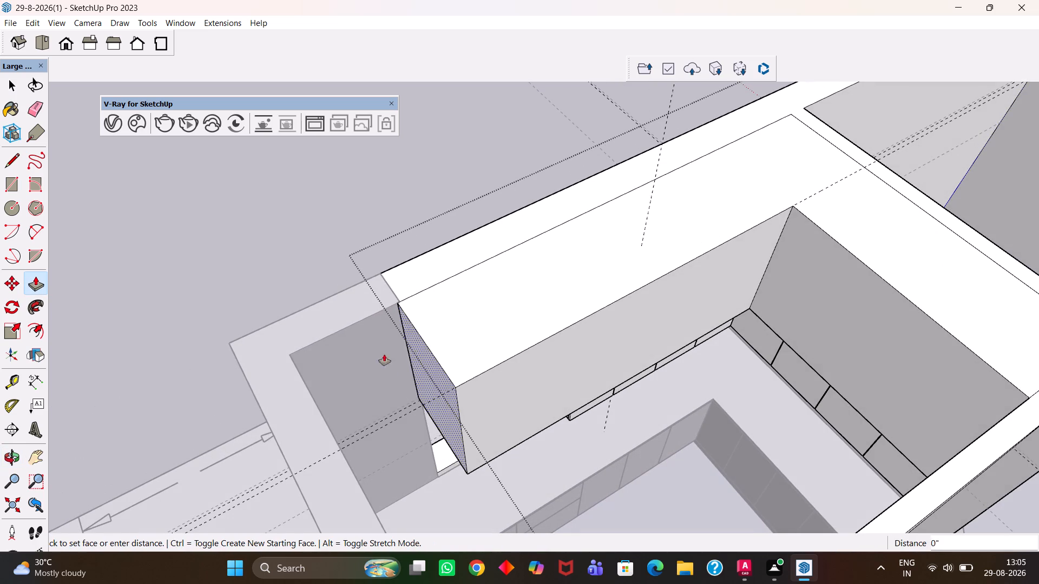
left_click(287, 354)
scroll(359, 363, "down", 8)
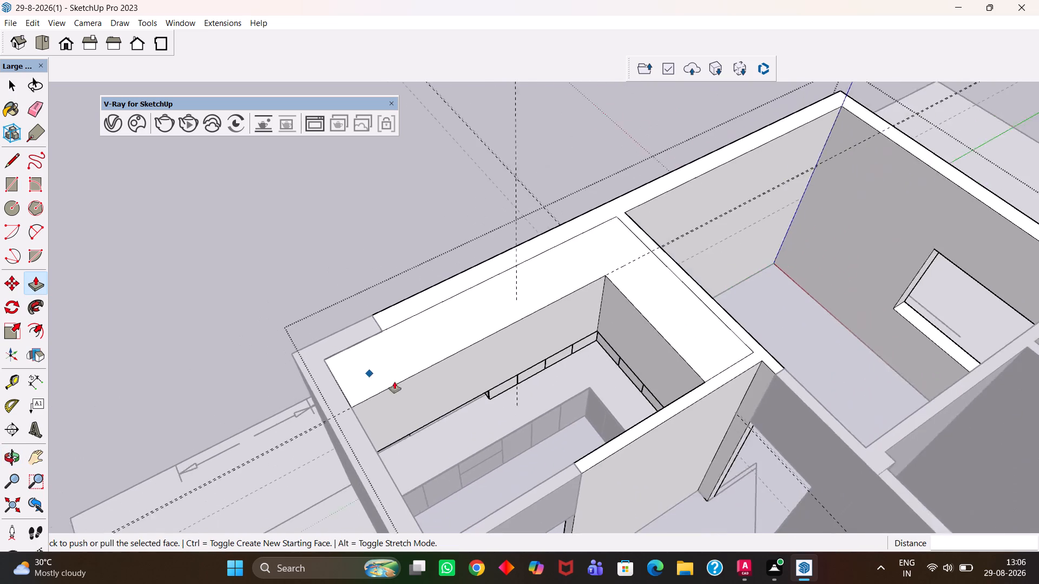
Pull the long front face of the L-shaped overhead block out by 18 mm.
middle_click_drag(426, 389, 391, 394)
key("space")
left_click(463, 364)
scroll(463, 364, "up", 3)
key("p")
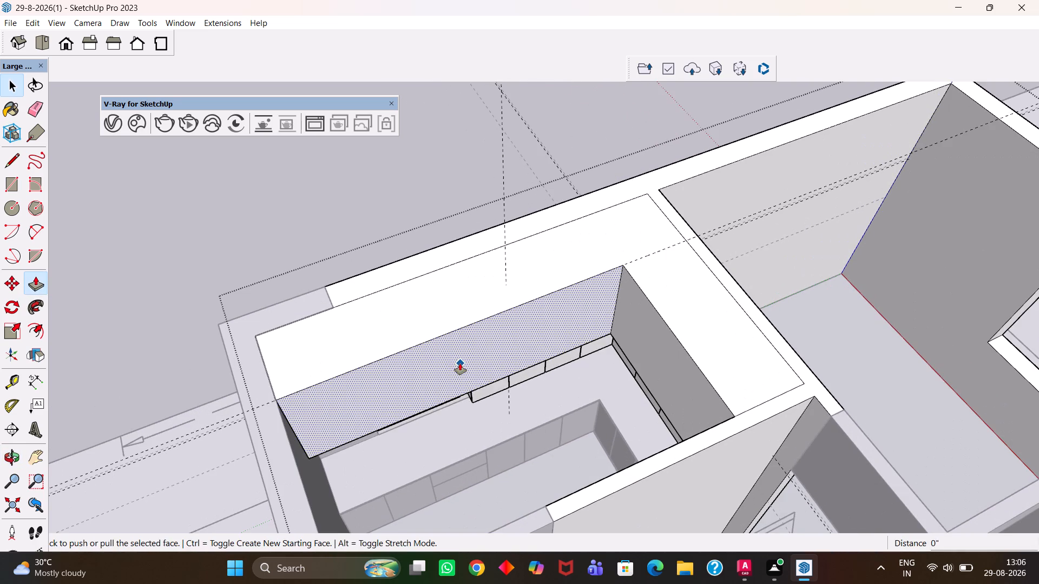
left_click(460, 363)
type("18")
type("MM")
key("Return")
Pull the short front face of the overhead block out by 18 mm and leave the group.
middle_click_drag(540, 347, 561, 368)
key("space")
left_click(670, 348)
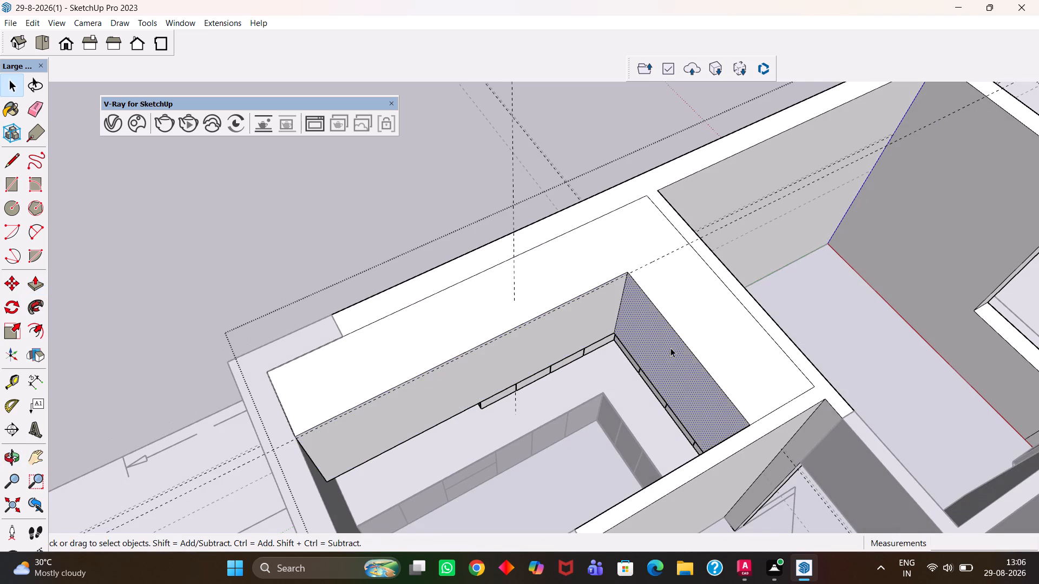
scroll(670, 348, "up", 2)
key("p")
left_click(670, 348)
type("18MM")
key("Return")
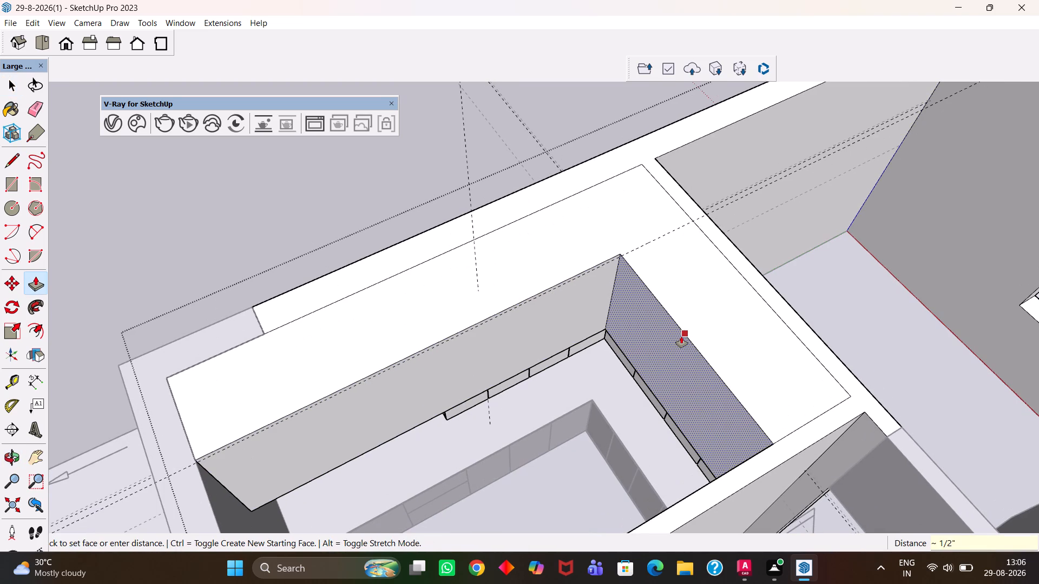
scroll(681, 336, "down", 9)
scroll(635, 354, "up", 1)
middle_click_drag(632, 356, 602, 364)
key("space")
left_click(460, 220)
Reopen the group and copy the long front face's far vertical edge to the inner corner, dividing the face into five equal panels.
scroll(510, 398, "up", 8)
middle_click_drag(458, 427, 404, 407)
scroll(404, 407, "up", 2)
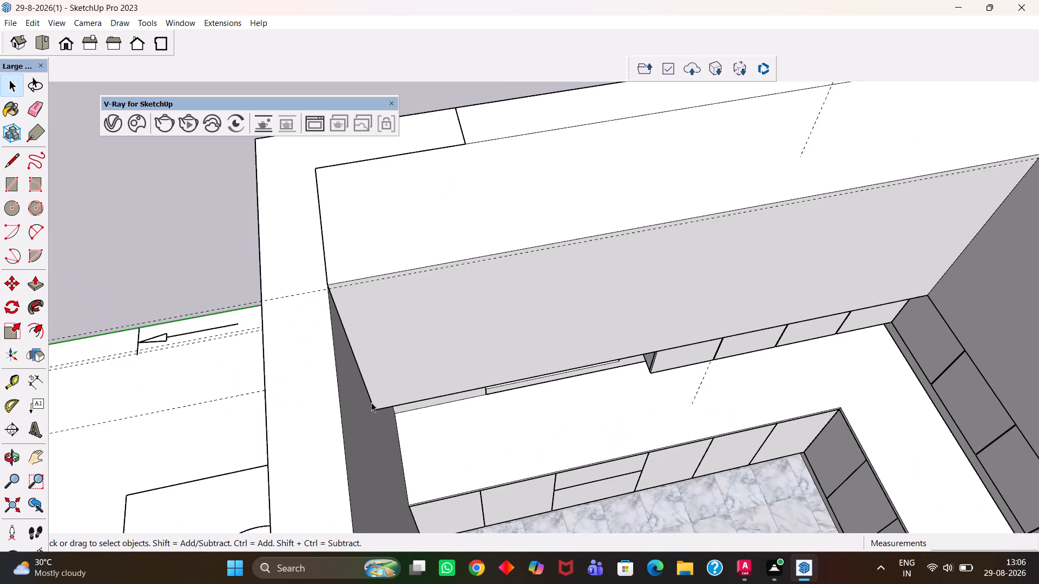
left_click(371, 402)
double_click(371, 402)
left_click(371, 402)
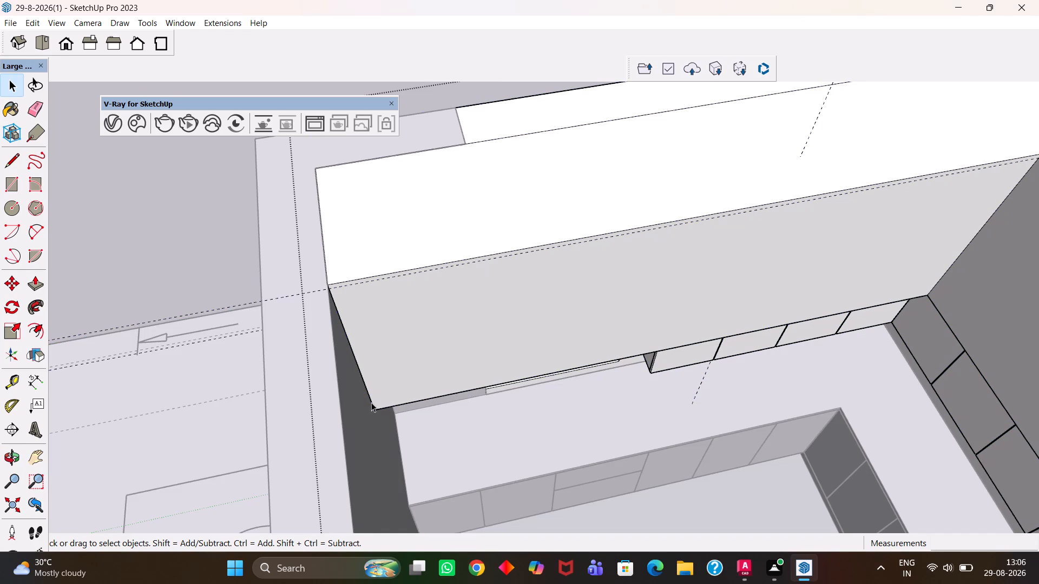
scroll(372, 402, "up", 2)
key("m")
left_click(371, 409)
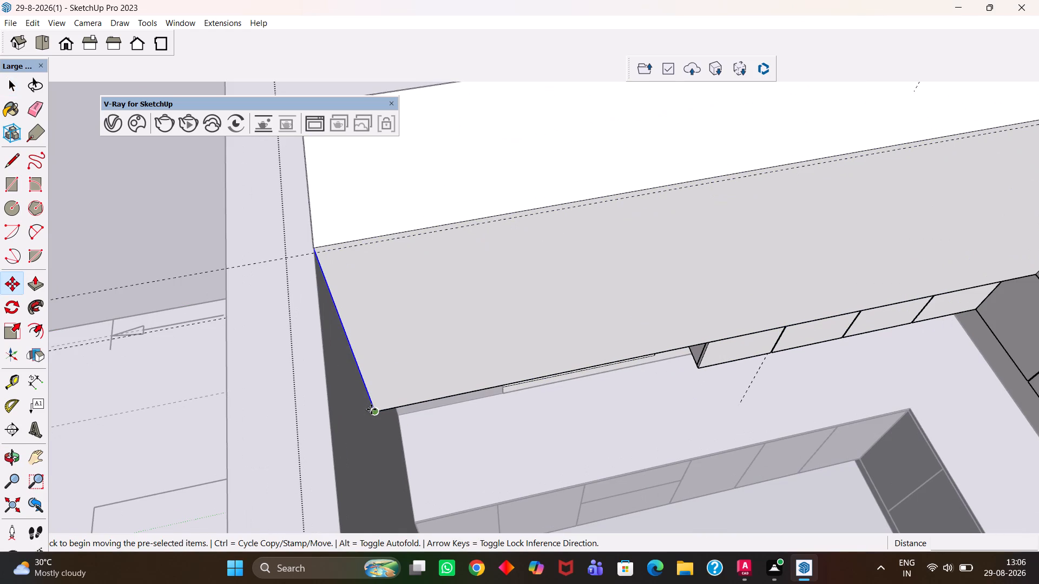
key("h")
scroll(464, 399, "down", 5)
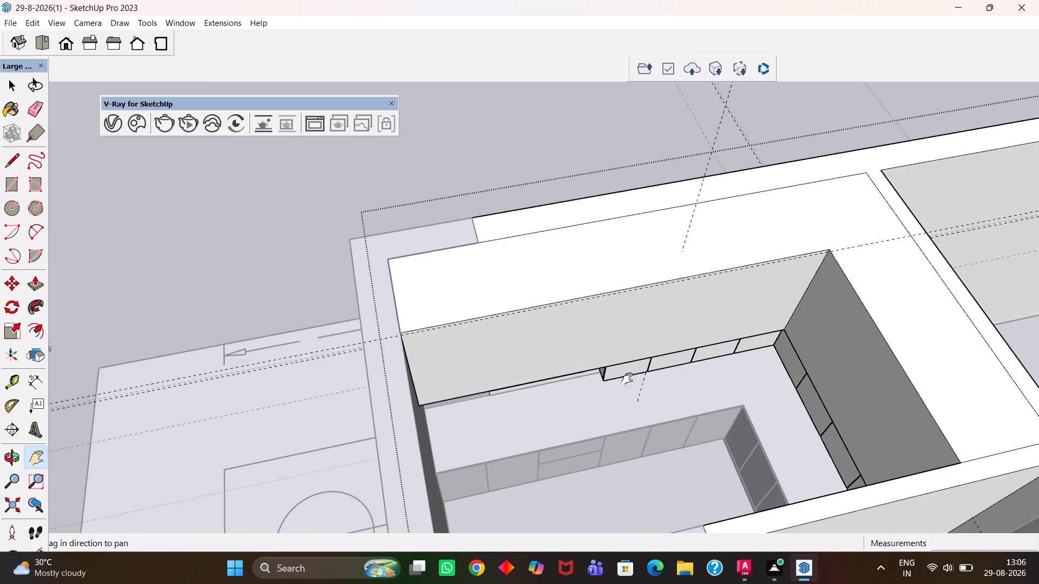
left_click_drag(663, 366, 571, 386)
scroll(669, 355, "up", 5)
key("Escape")
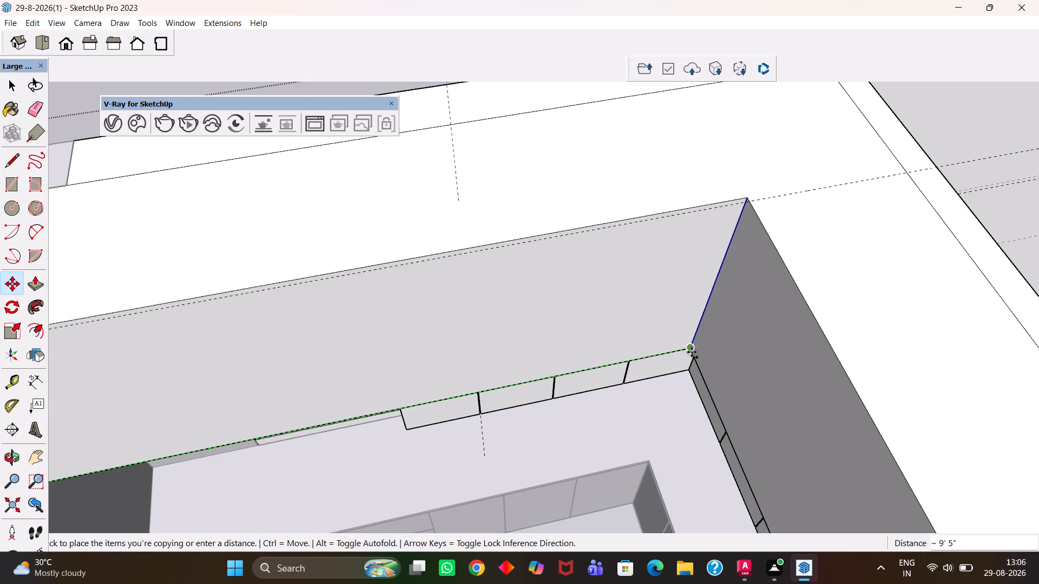
left_click(692, 352)
type("/5")
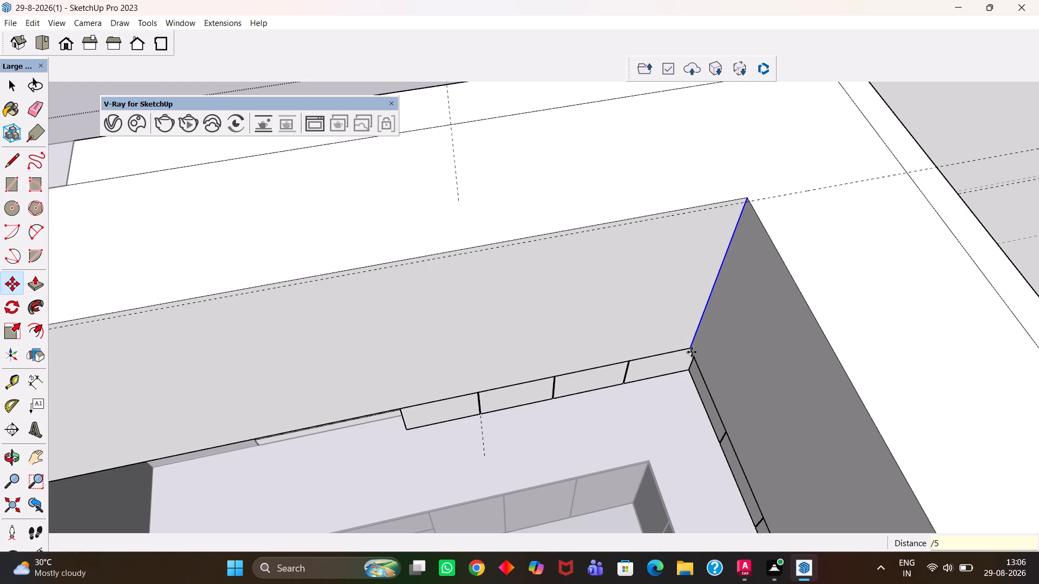
key("Return")
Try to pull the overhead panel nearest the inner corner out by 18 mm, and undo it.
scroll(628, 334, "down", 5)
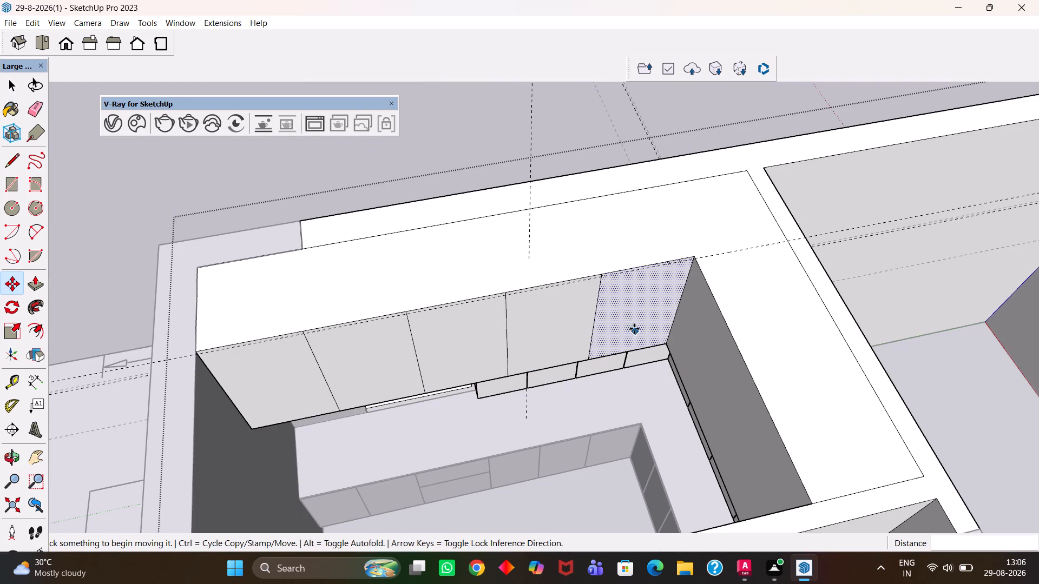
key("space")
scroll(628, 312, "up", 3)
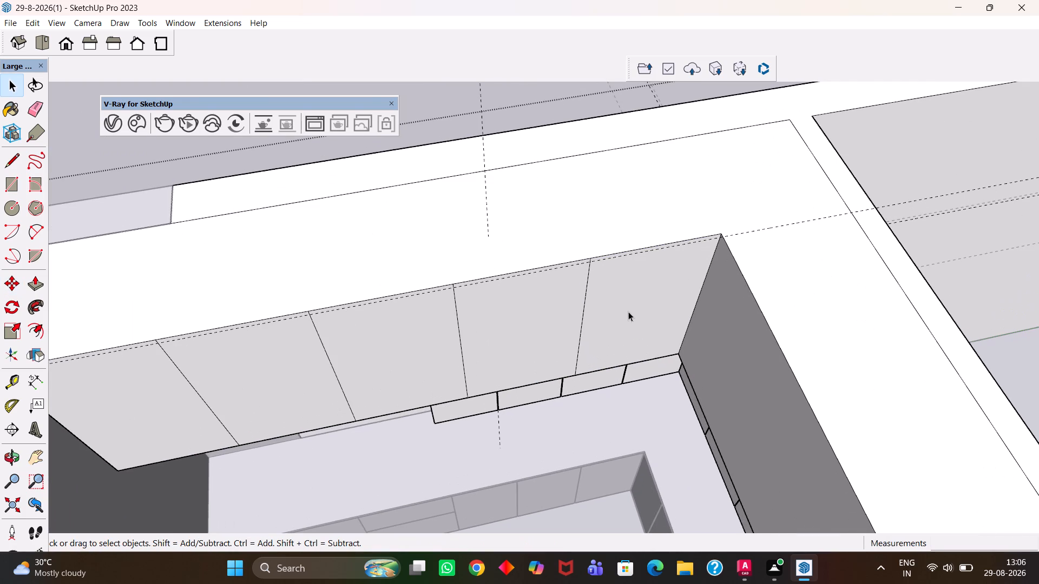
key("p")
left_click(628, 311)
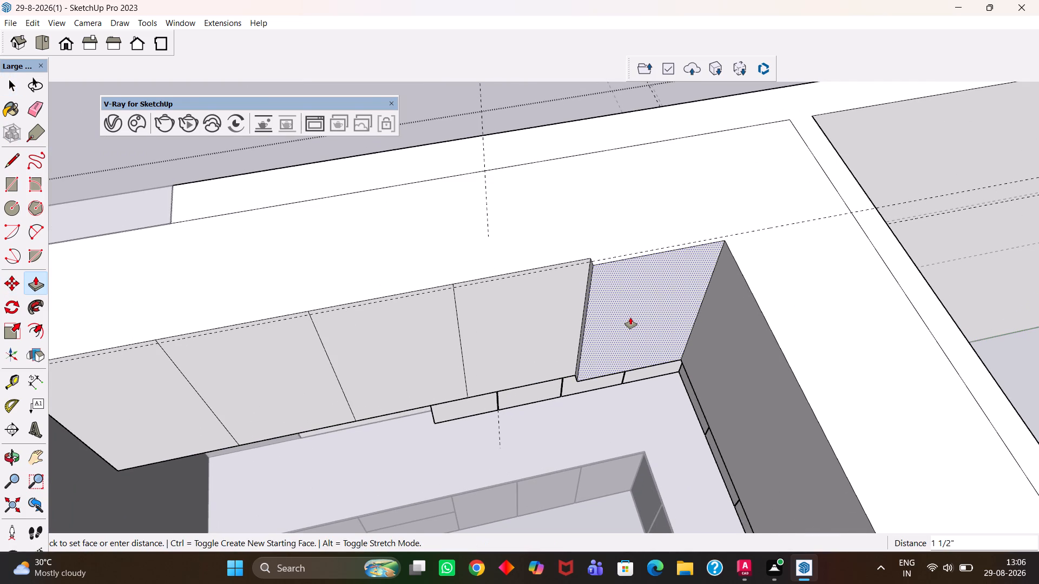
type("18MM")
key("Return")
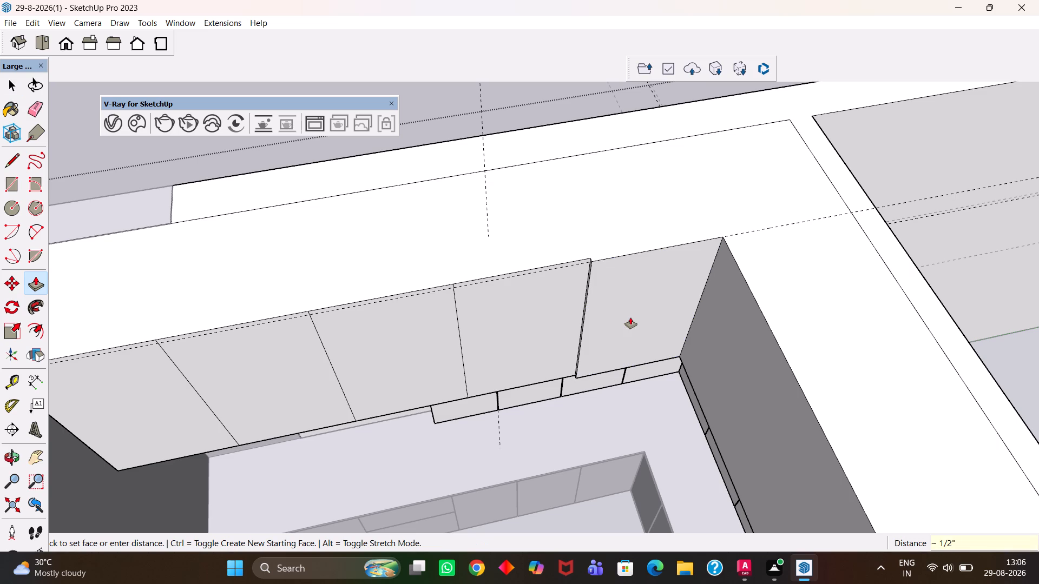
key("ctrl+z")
Pull the long-side overhead panel nearest the inner corner out by 18 mm.
left_click(623, 295)
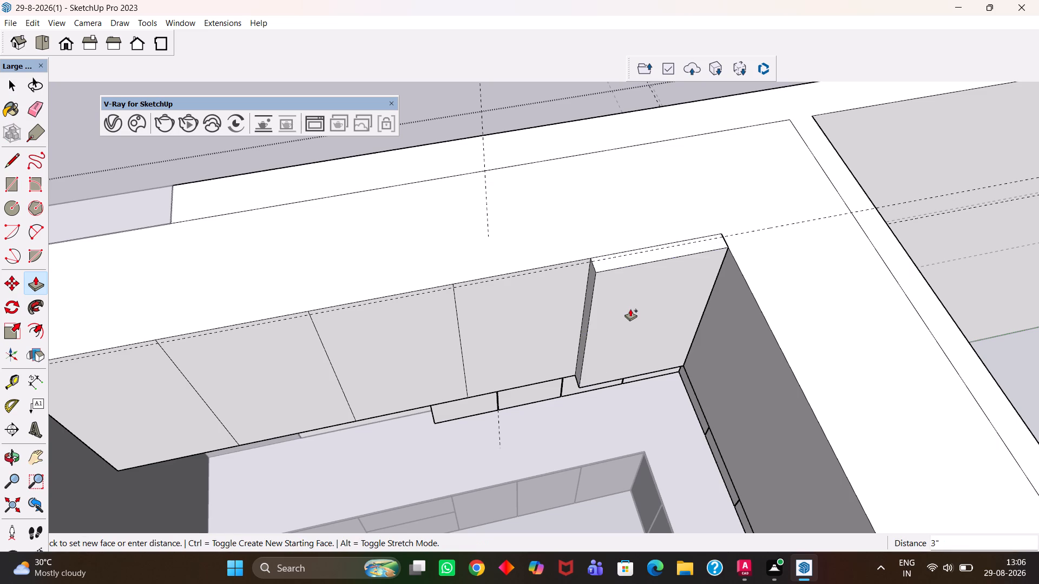
type("18MM")
key("Return")
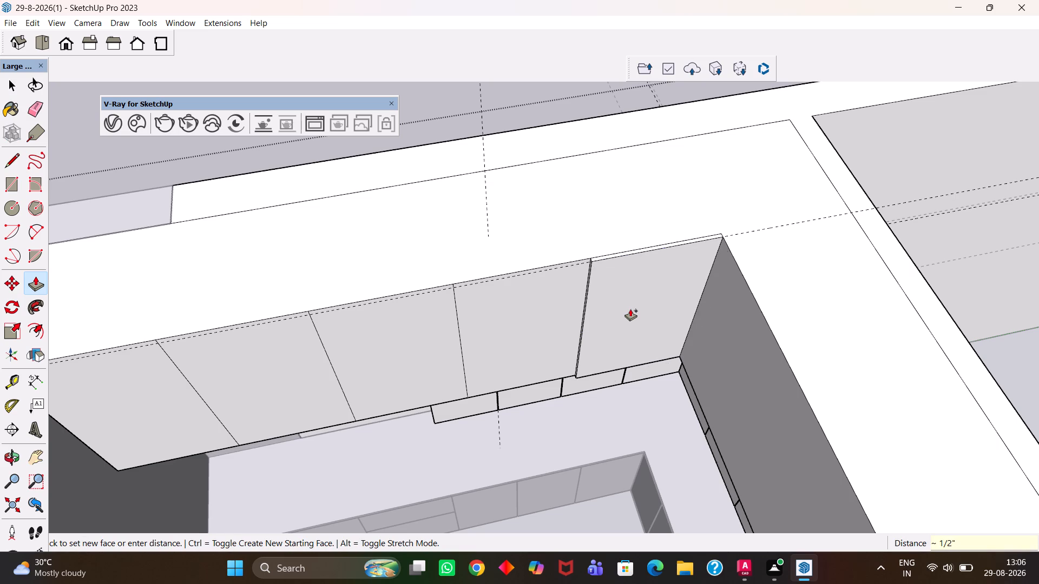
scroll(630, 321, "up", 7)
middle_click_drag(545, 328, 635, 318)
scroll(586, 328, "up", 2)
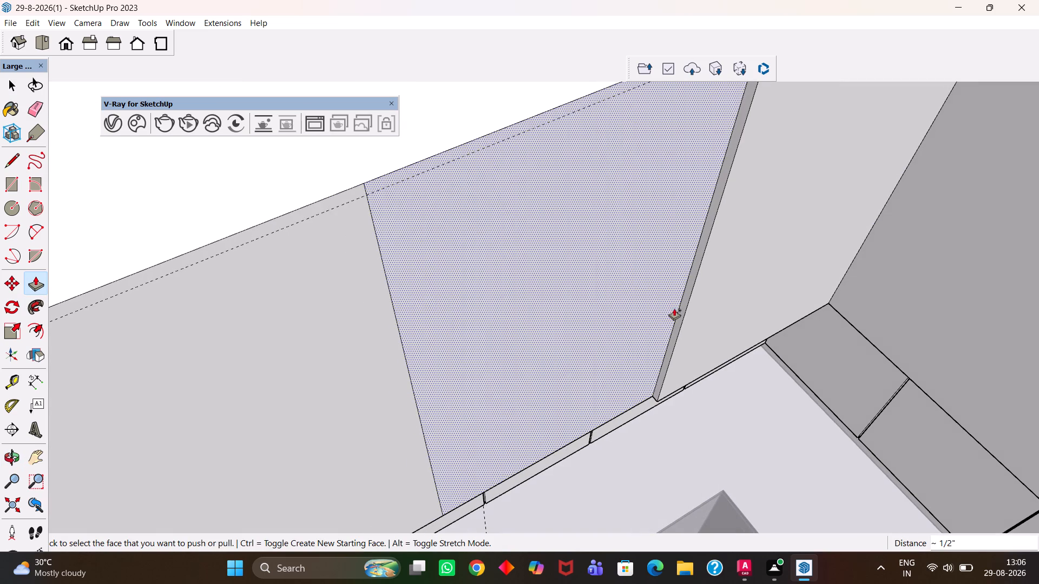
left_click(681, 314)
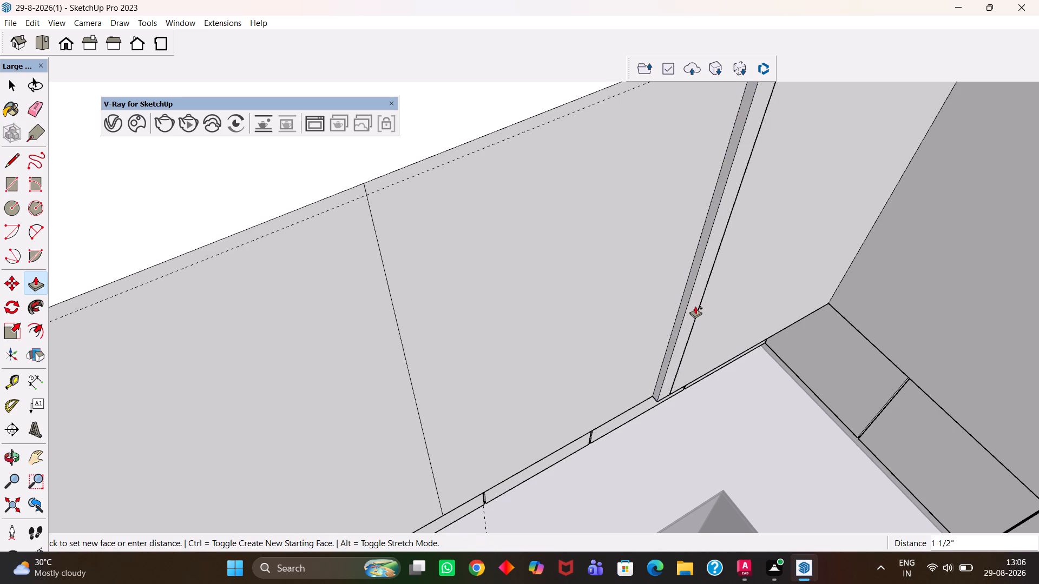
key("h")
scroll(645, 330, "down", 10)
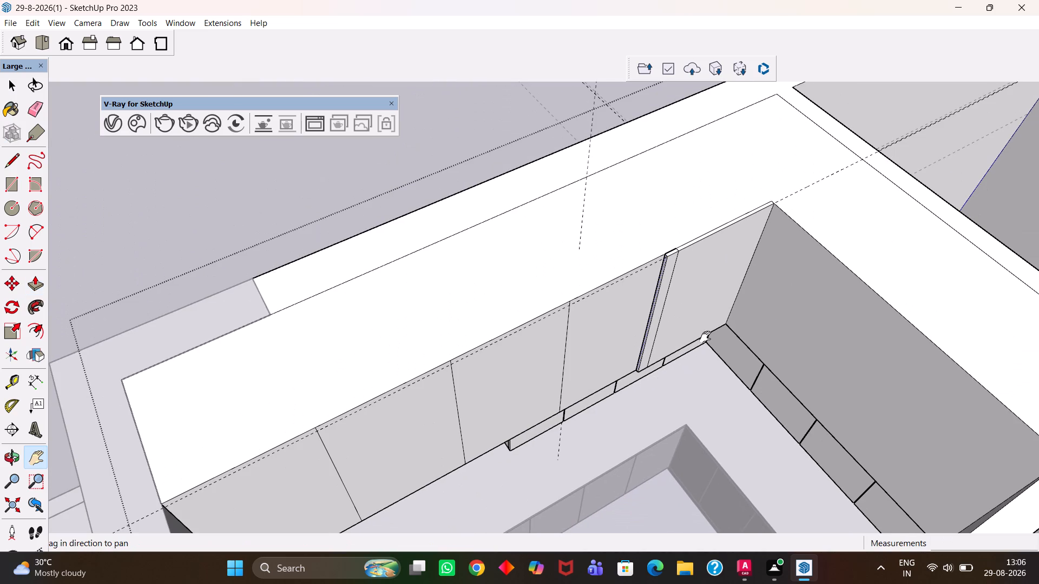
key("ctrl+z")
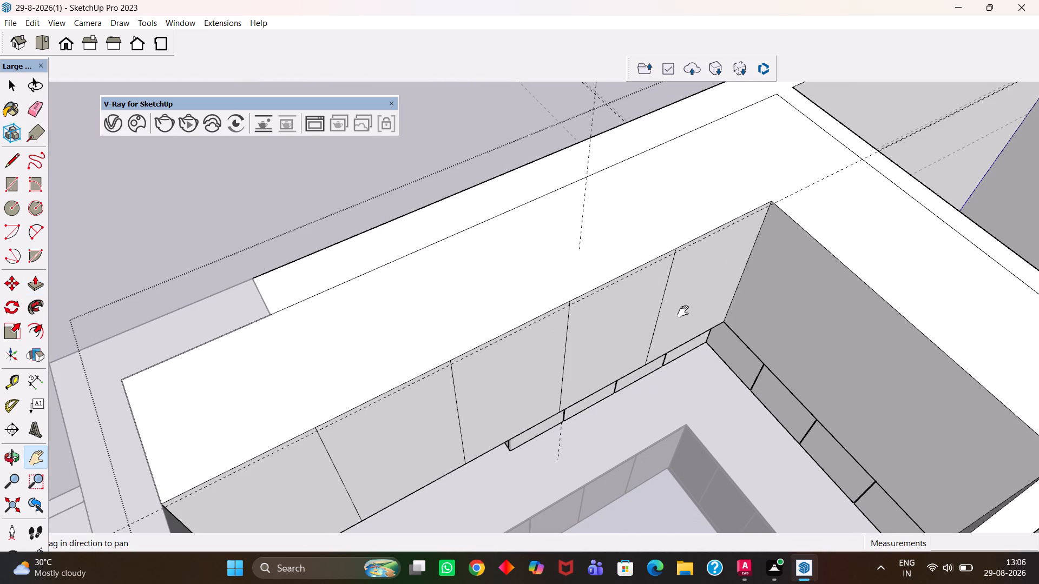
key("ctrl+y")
Pull the second long-side overhead panel from the inner corner out flush with the raised corner panel.
scroll(683, 311, "up", 1)
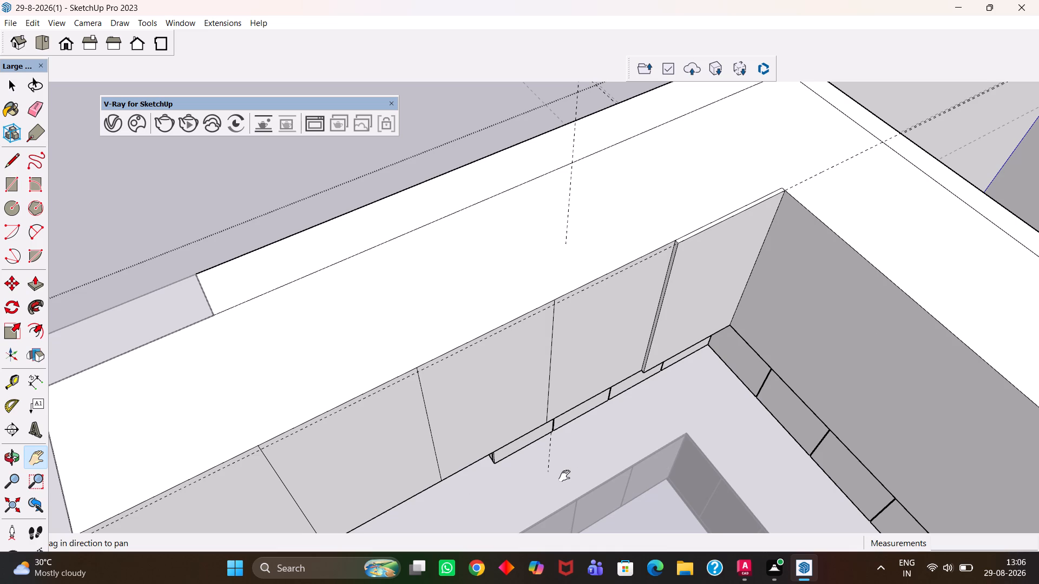
scroll(567, 496, "down", 3)
middle_click_drag(656, 436, 555, 411)
key("h")
left_click_drag(497, 396, 628, 394)
middle_click_drag(632, 406, 615, 402)
scroll(607, 407, "up", 1)
key("space")
left_click(647, 375)
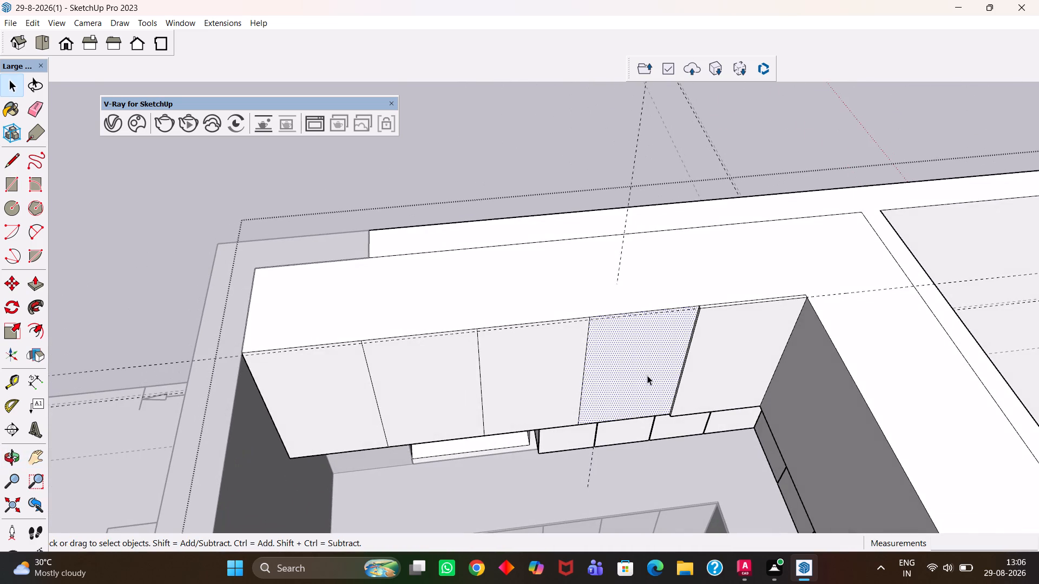
scroll(647, 375, "up", 2)
key("p")
left_click(647, 375)
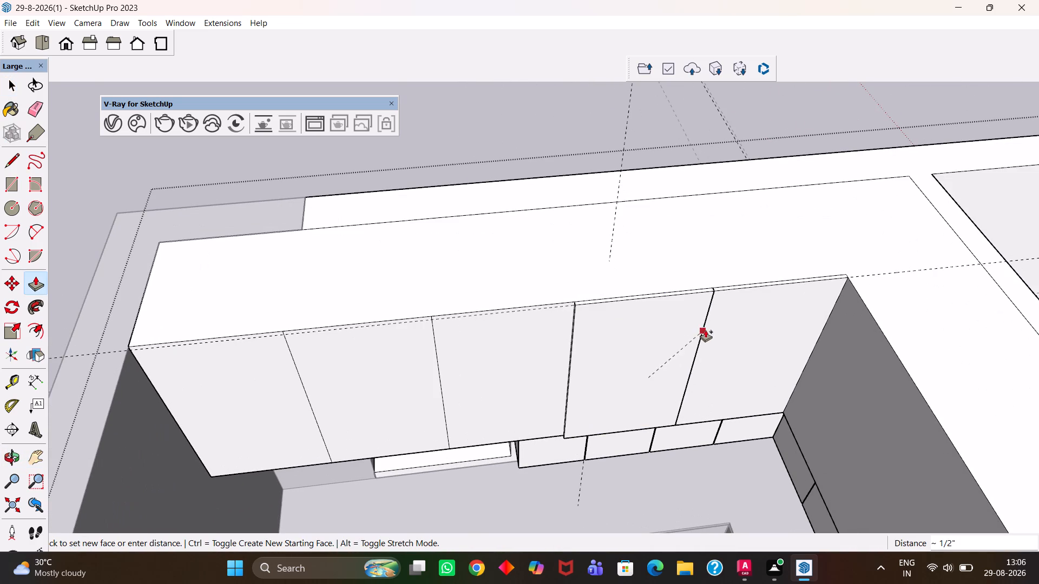
left_click(708, 322)
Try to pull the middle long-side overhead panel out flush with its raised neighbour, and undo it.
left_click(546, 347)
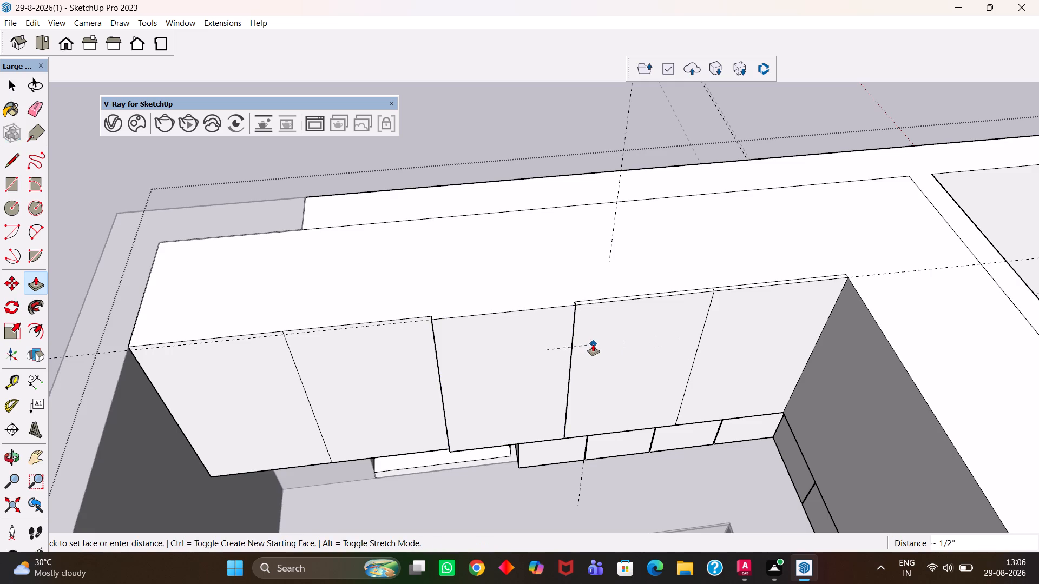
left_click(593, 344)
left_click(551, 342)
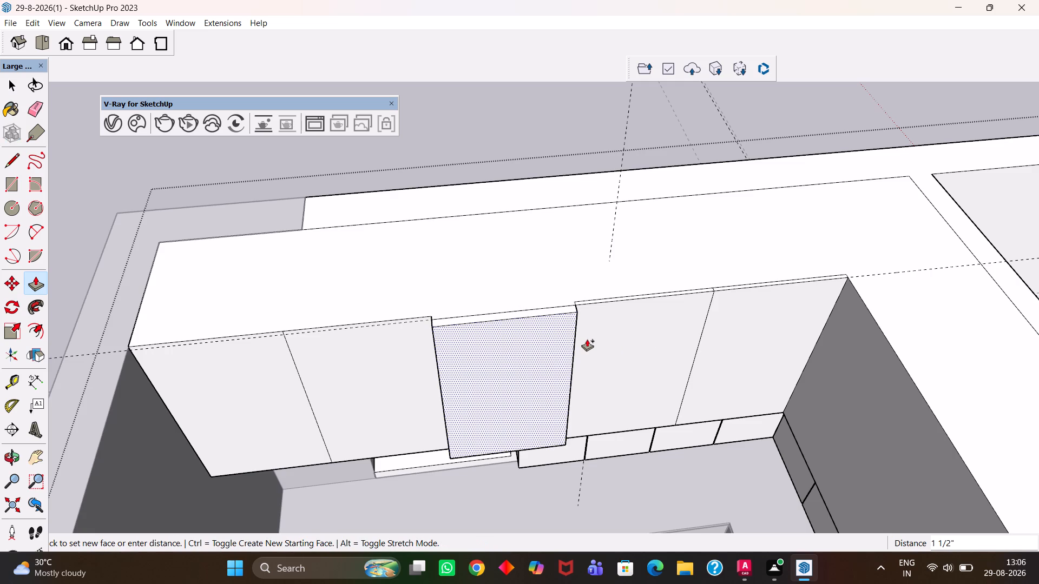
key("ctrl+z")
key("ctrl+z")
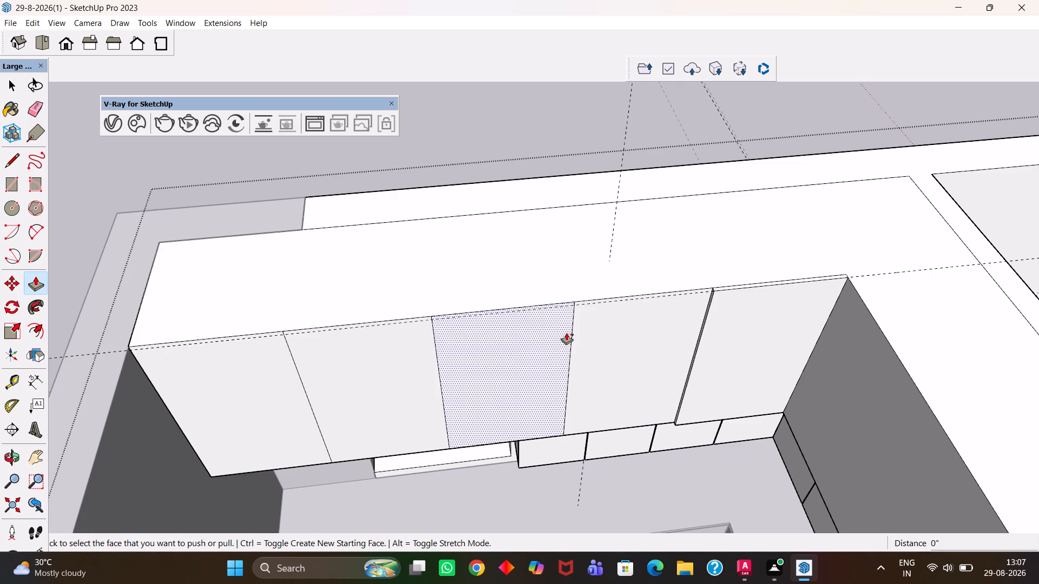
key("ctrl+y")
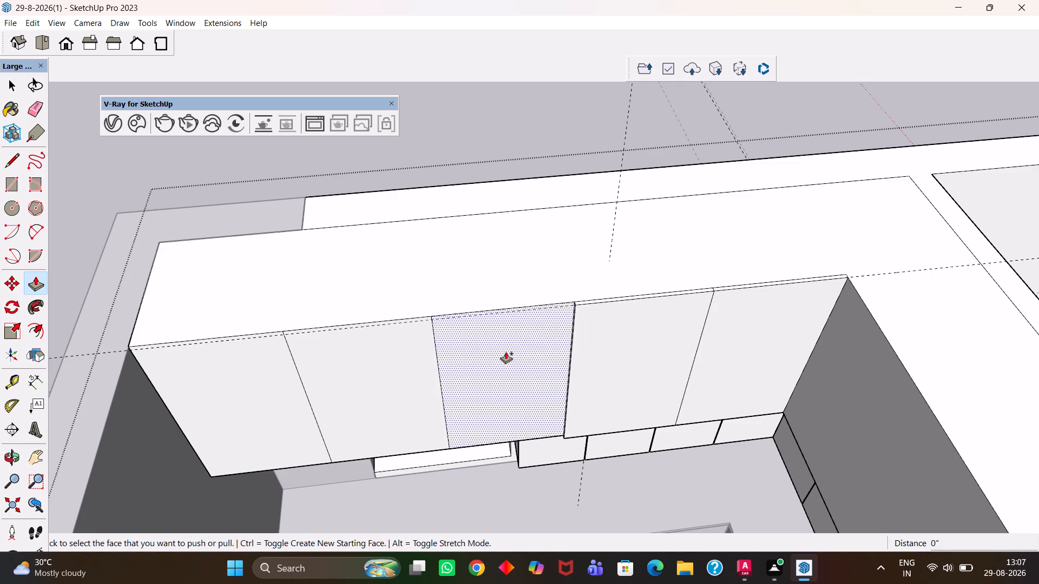
Pull the remaining three long-side overhead panels out flush with the raised panels beside them.
left_click(536, 349)
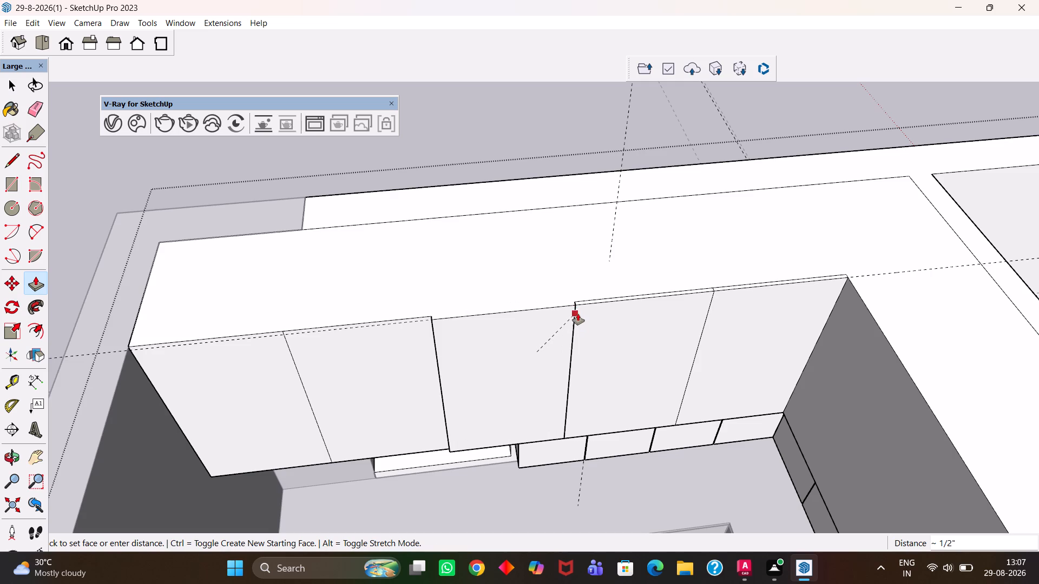
left_click(578, 310)
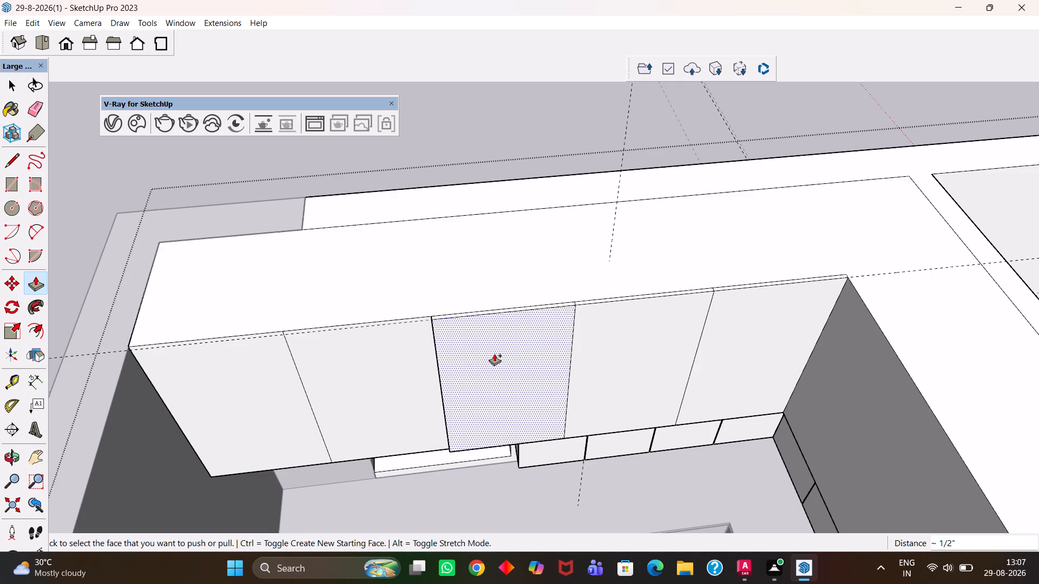
left_click(394, 351)
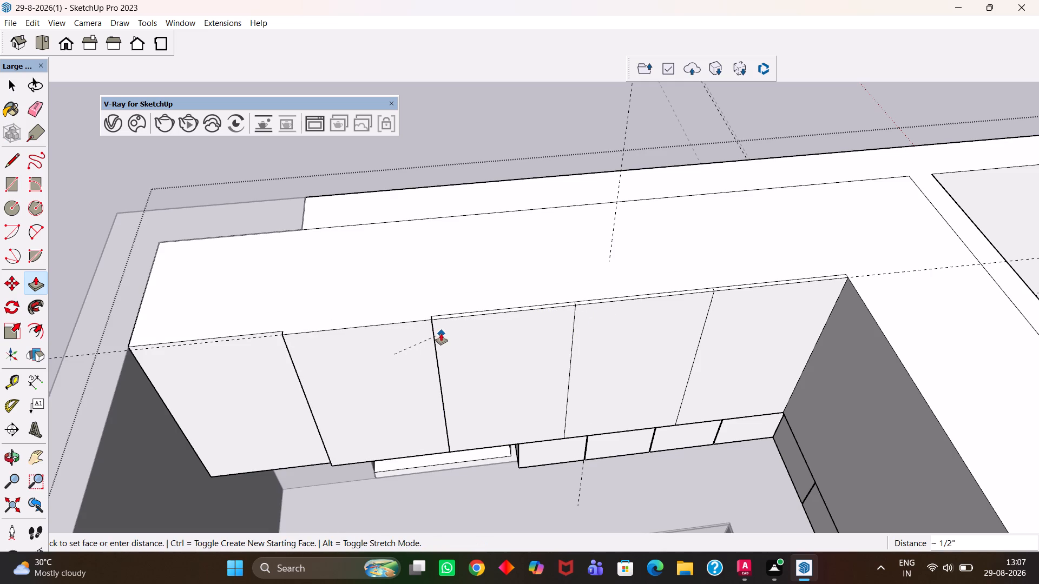
left_click(436, 334)
left_click(267, 353)
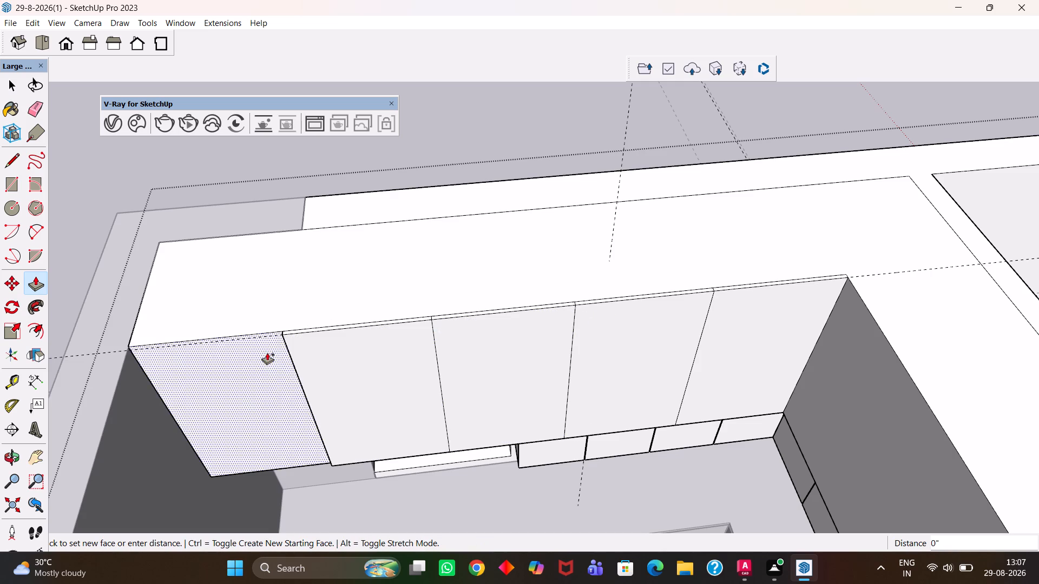
left_click(287, 346)
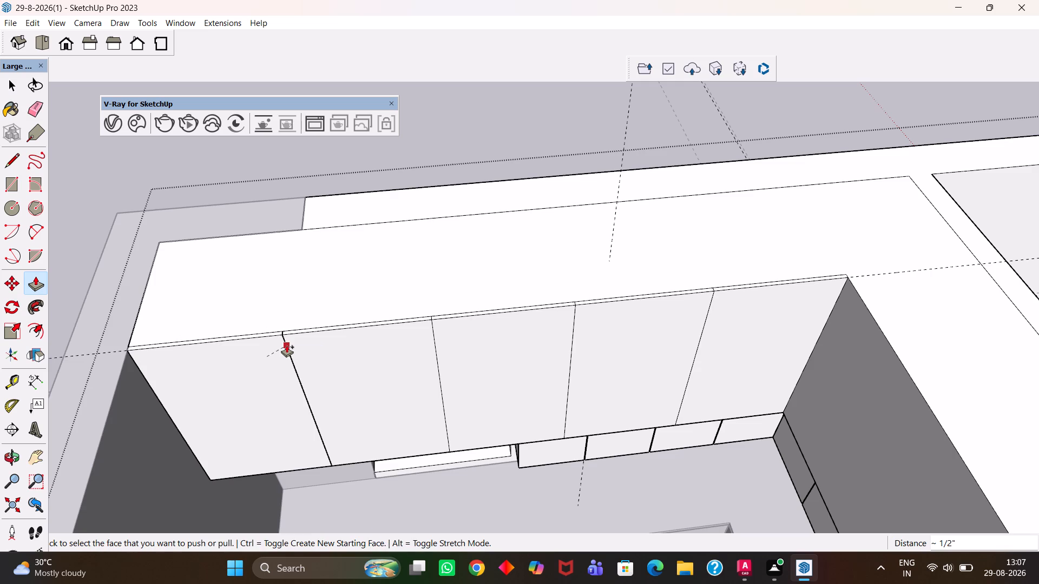
Divide the upper edge of the overhead block's short front face into 3 equal segments.
scroll(633, 411, "down", 4)
middle_click_drag(550, 412, 616, 415)
key("h")
left_click_drag(744, 389, 523, 399)
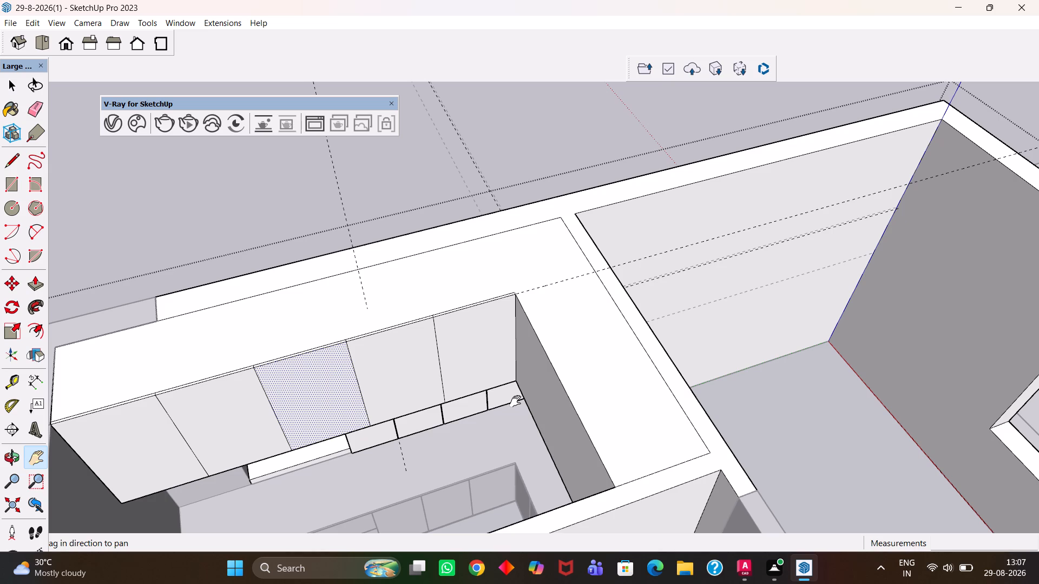
key("h")
scroll(515, 401, "up", 6)
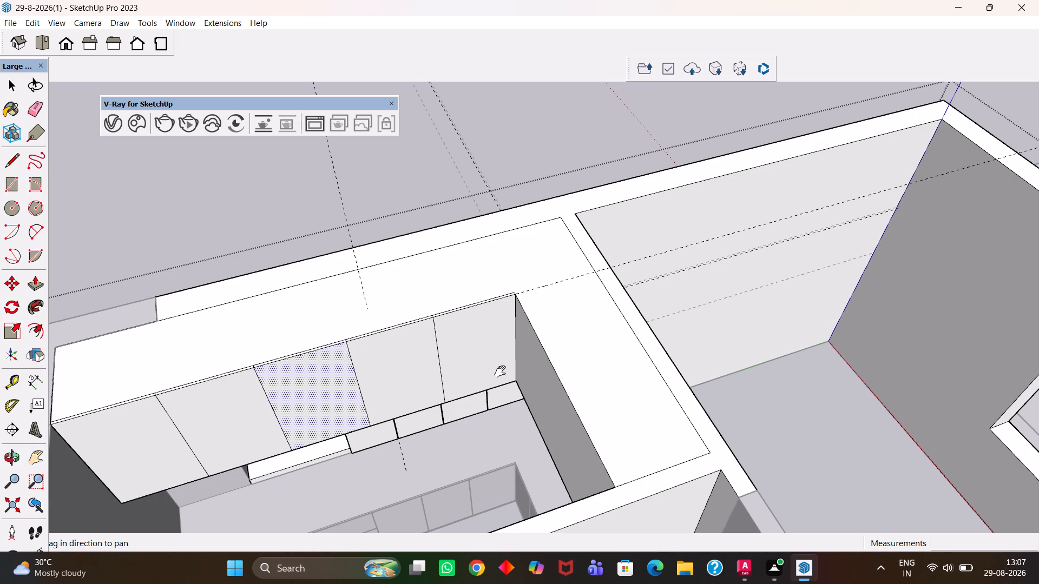
scroll(500, 371, "up", 4)
middle_click_drag(484, 374, 676, 365)
scroll(484, 374, "up", 1)
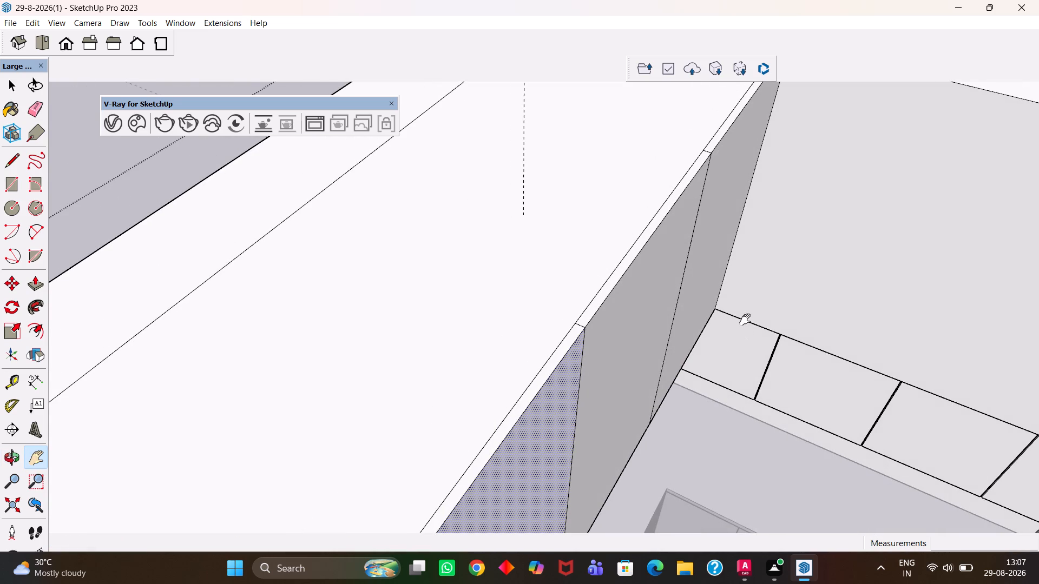
left_click_drag(726, 343, 513, 391)
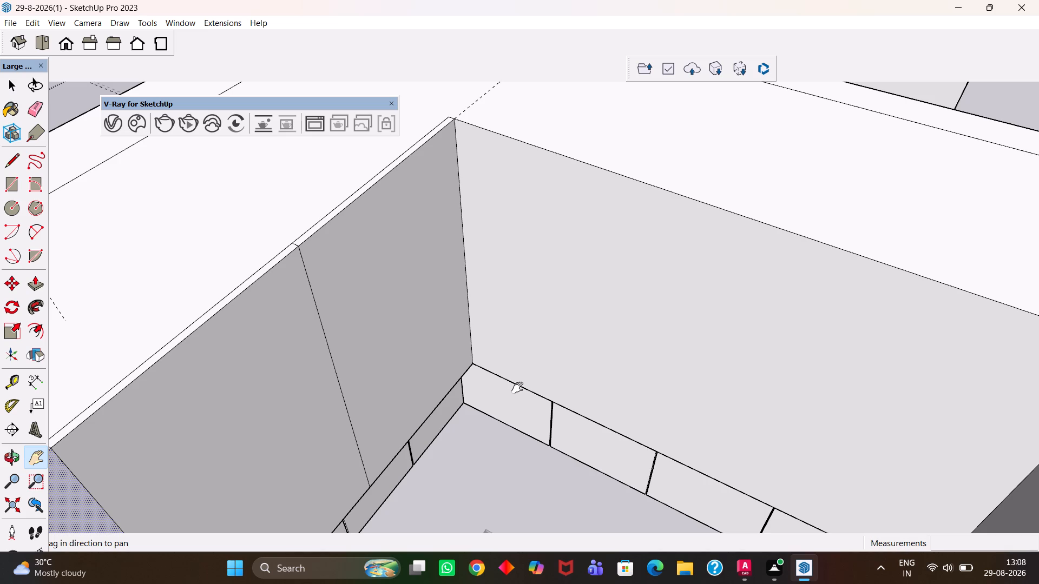
scroll(518, 388, "up", 4)
scroll(519, 347, "down", 11)
middle_click_drag(499, 329, 508, 339)
middle_click_drag(508, 339, 547, 367)
scroll(544, 367, "up", 3)
key("h")
left_click_drag(613, 336, 562, 339)
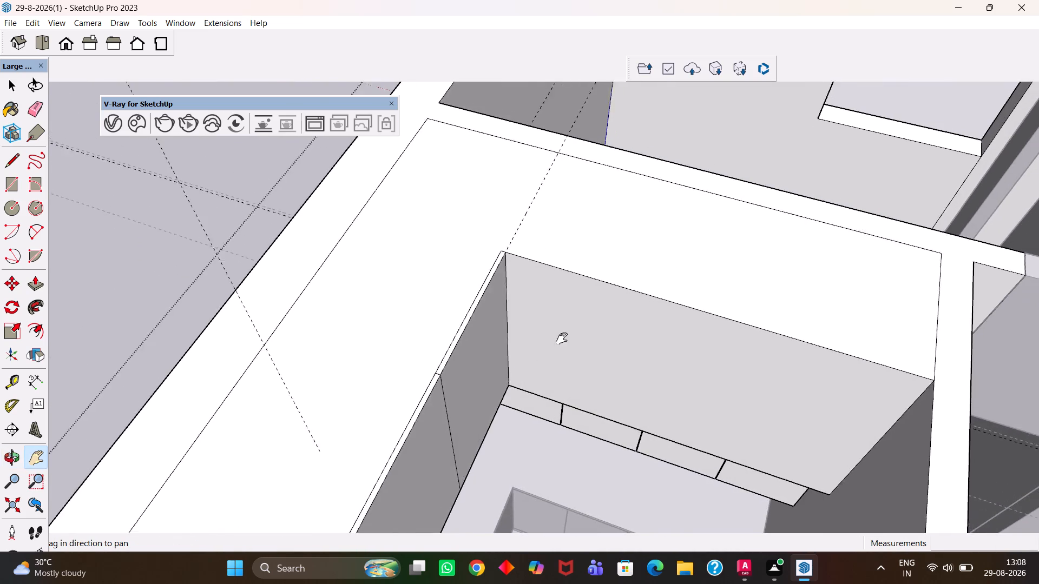
left_click_drag(562, 339, 488, 339)
middle_click_drag(556, 360, 639, 366)
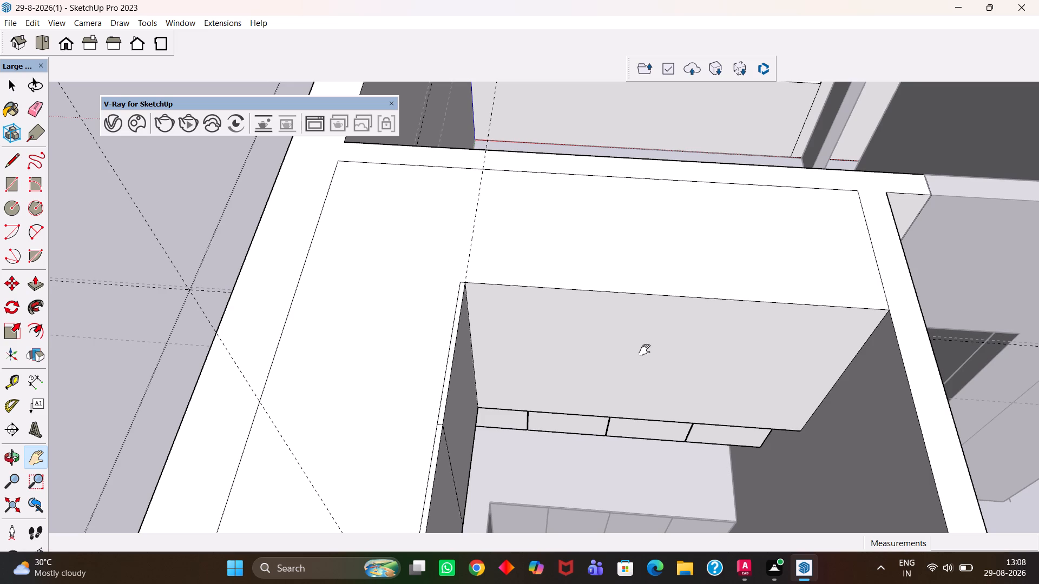
scroll(643, 353, "down", 3)
scroll(633, 359, "up", 4)
middle_click_drag(657, 381, 635, 258)
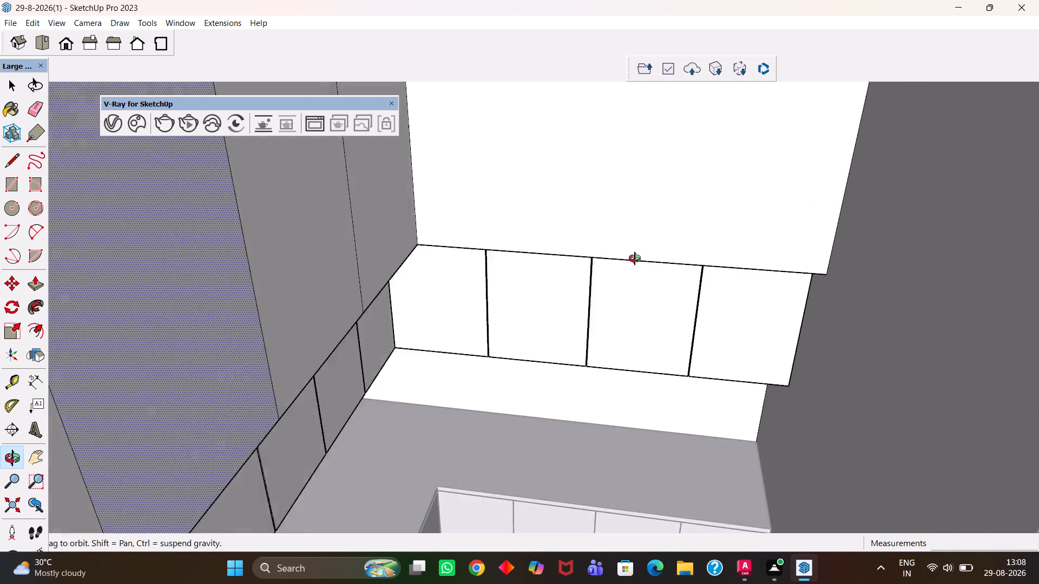
middle_click_drag(635, 258, 643, 300)
scroll(649, 311, "up", 1)
key("h")
left_click_drag(693, 273, 543, 388)
scroll(528, 369, "down", 5)
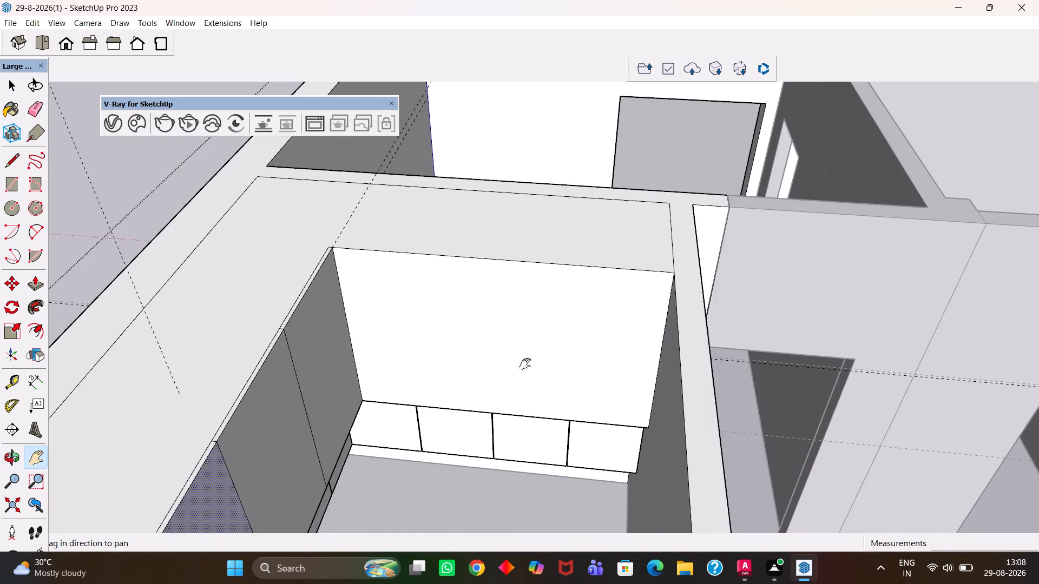
middle_click_drag(477, 326, 496, 360)
scroll(479, 331, "down", 2)
middle_click(495, 360)
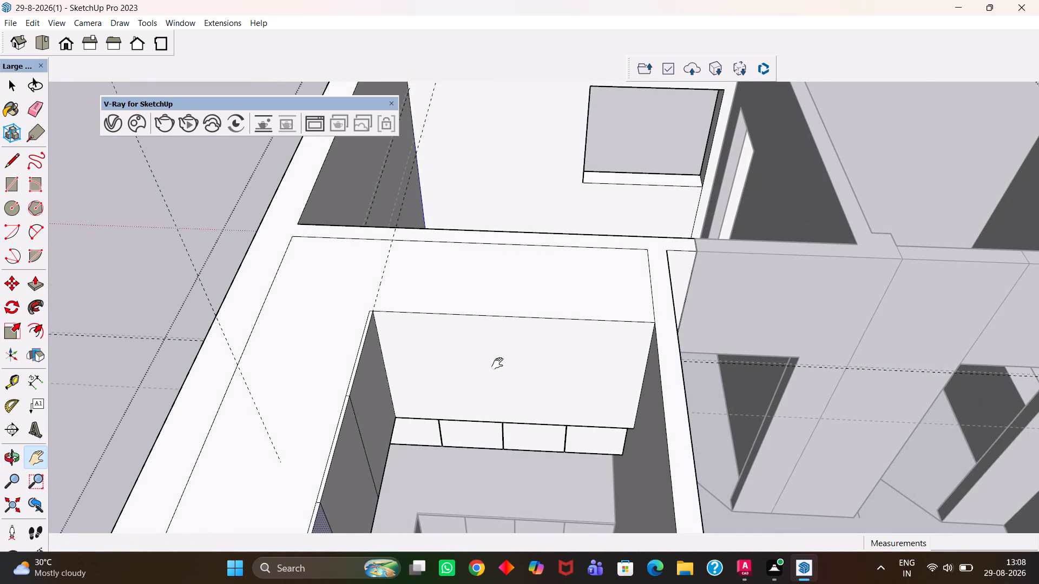
left_click_drag(460, 326, 494, 366)
middle_click(499, 381)
middle_click(499, 381)
scroll(499, 381, "up", 1)
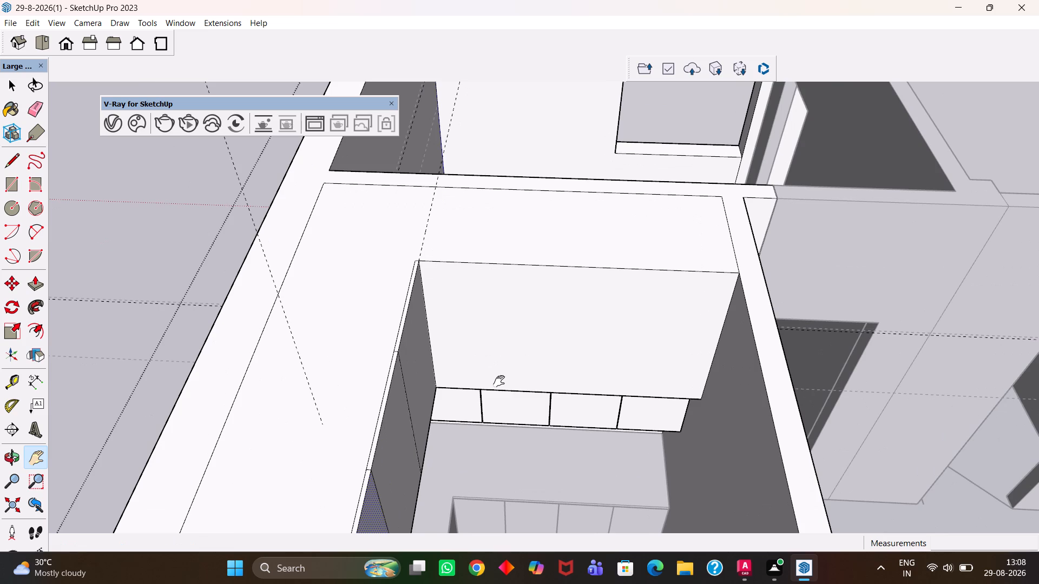
key("space")
left_click(583, 270)
scroll(411, 286, "up", 2)
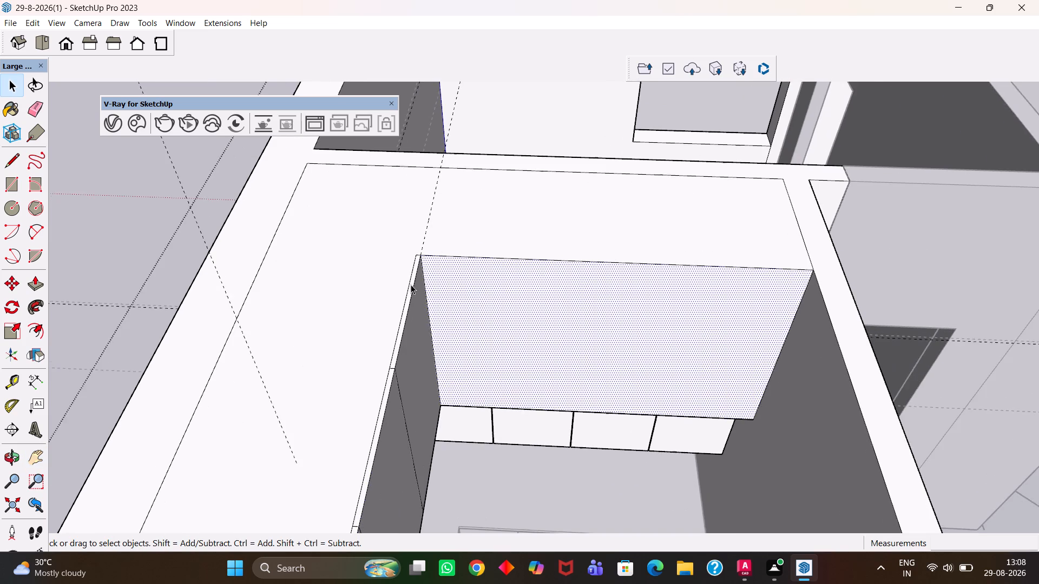
scroll(416, 287, "up", 3)
key("t")
key("space")
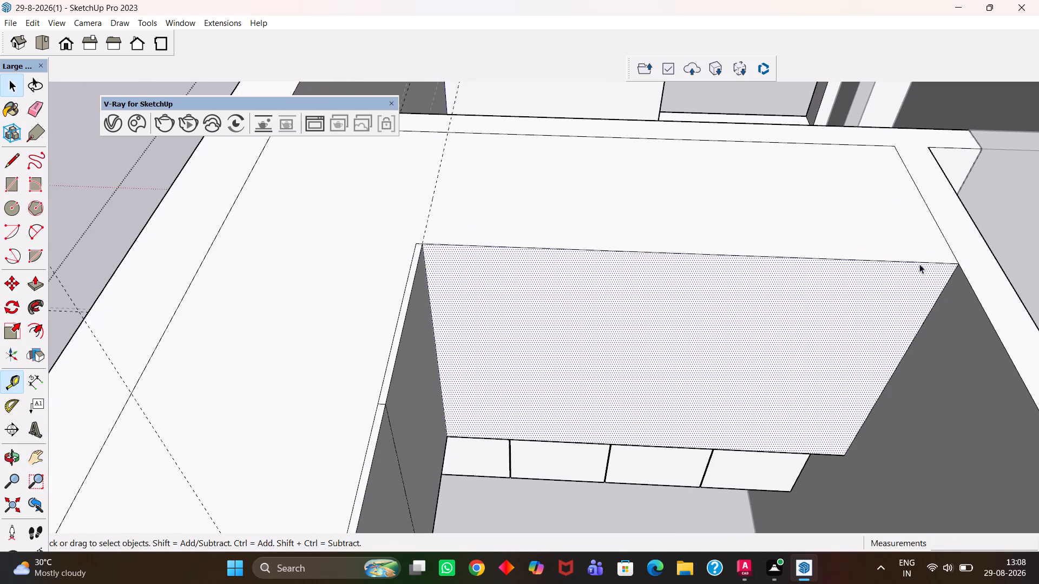
left_click(879, 260)
right_click(879, 260)
left_click(849, 336)
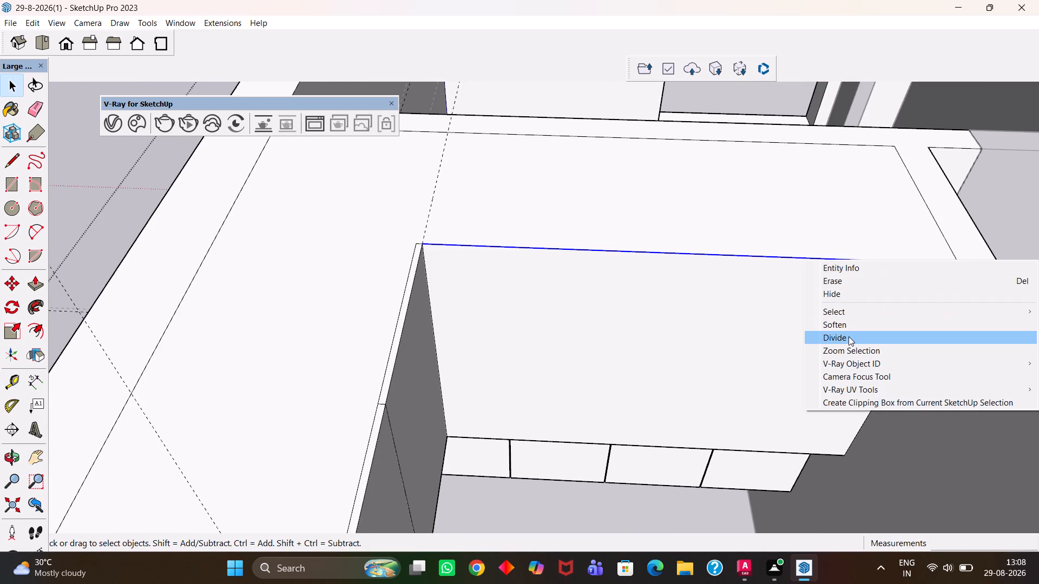
key("3")
key("Return")
Place a guide parallel to the short front face's outer side edge, through the nearest third-division point on its upper edge.
left_click(854, 258)
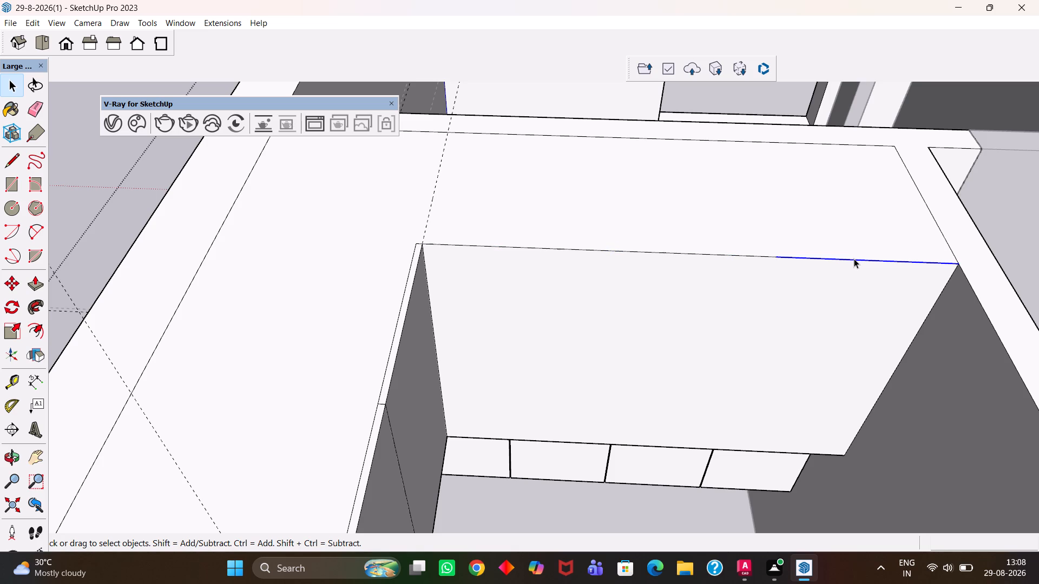
key("t")
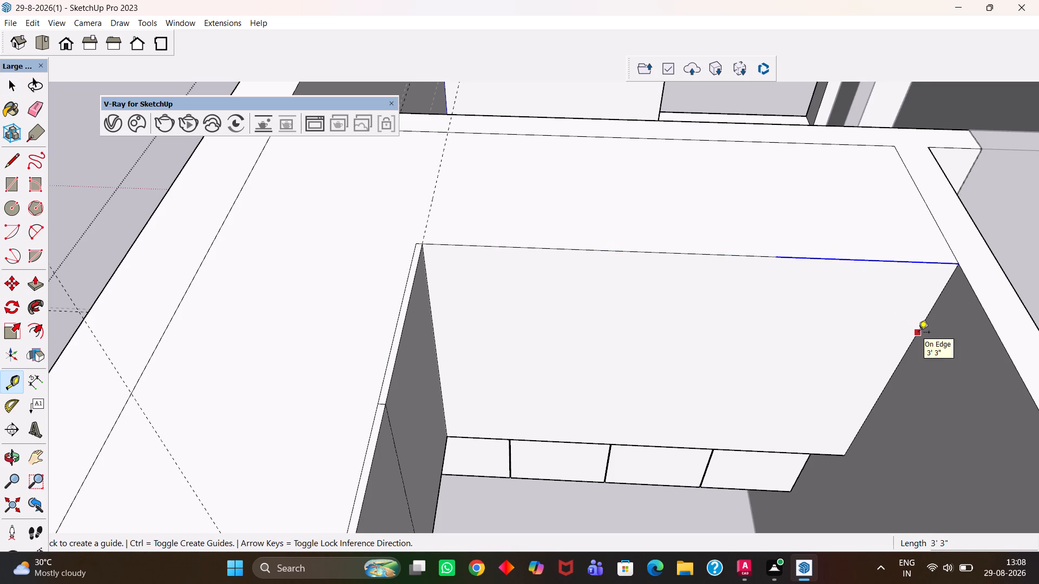
left_click(918, 333)
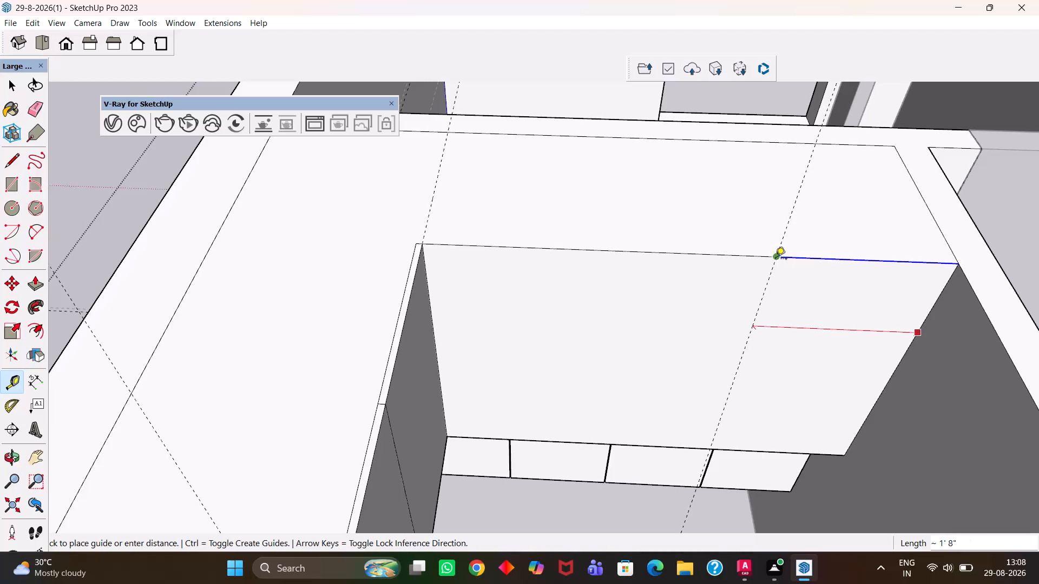
left_click(777, 256)
Draw a dividing line down the short front face along the guide, from its upper edge to its lower edge.
key("h")
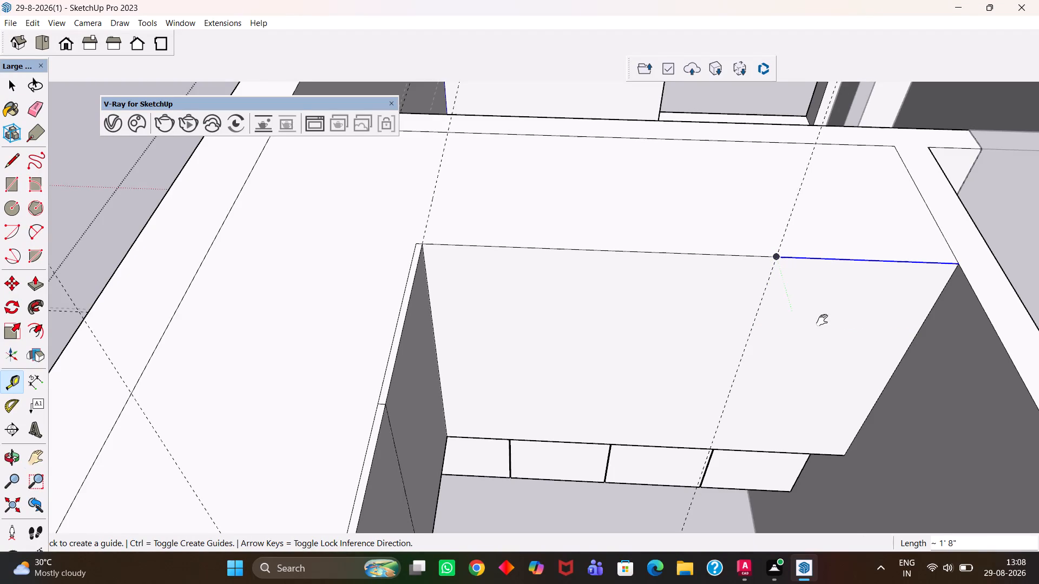
left_click_drag(830, 318, 687, 307)
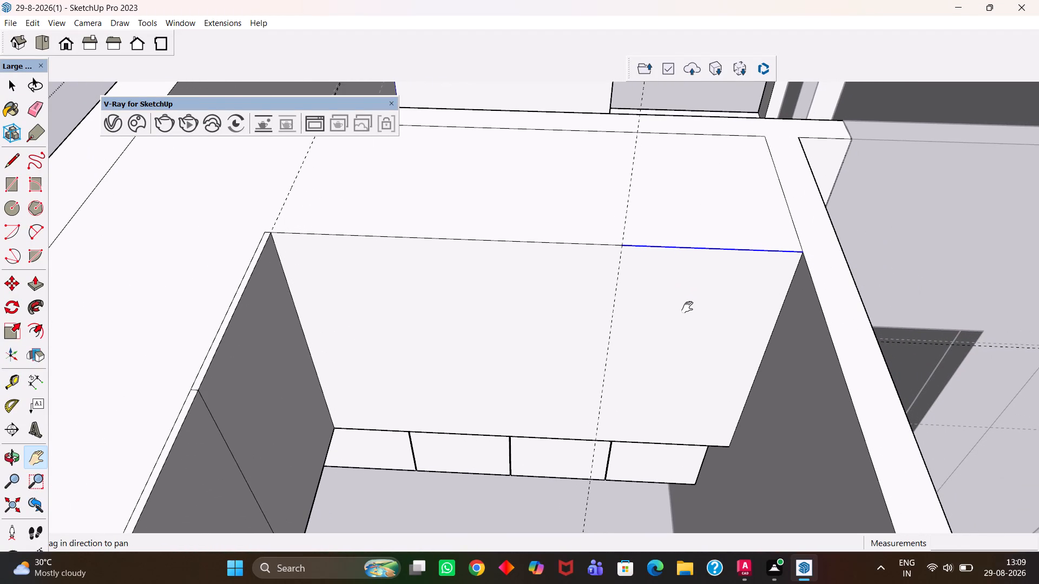
scroll(676, 324, "up", 1)
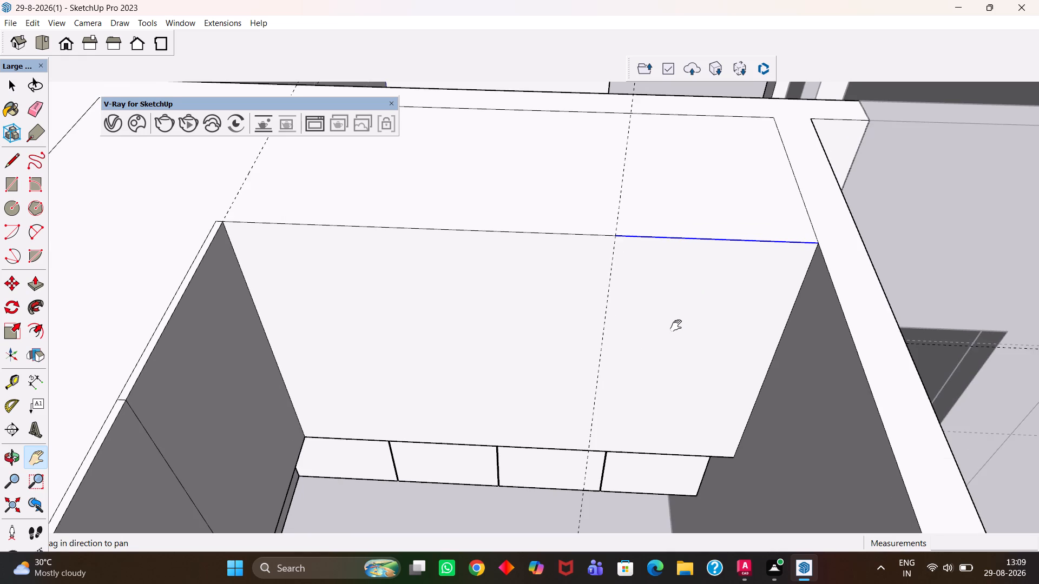
middle_click_drag(632, 353, 652, 360)
key("l")
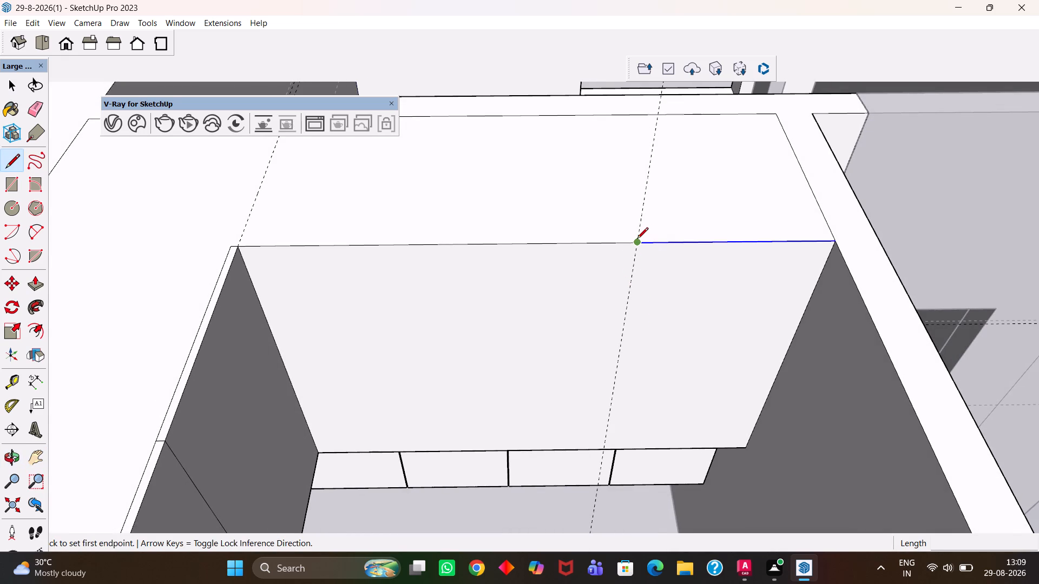
left_click(637, 240)
left_click(602, 448)
scroll(596, 440, "down", 4)
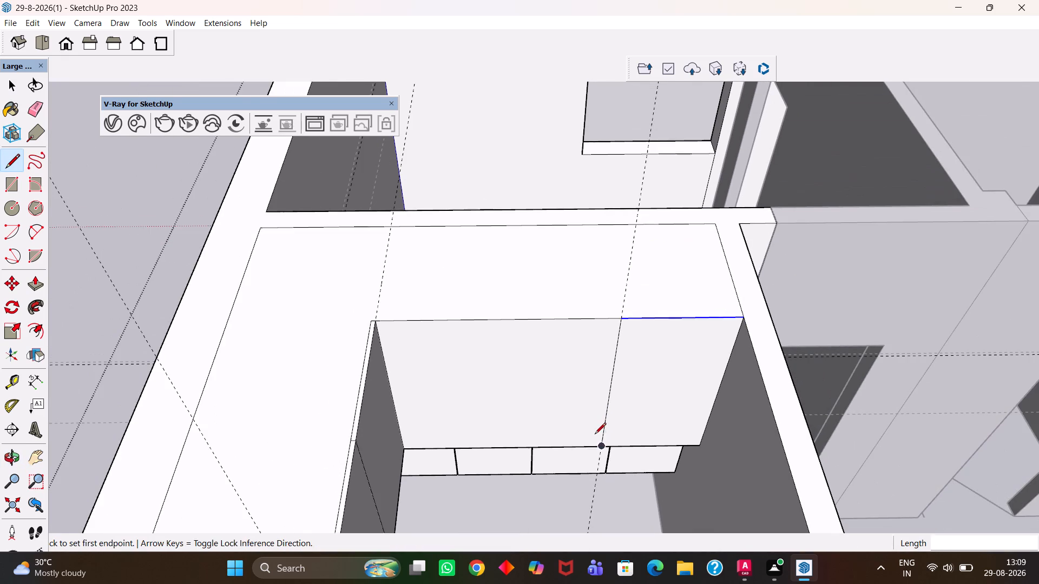
Copy the outer third of the short front face about 6' 5" away, clear of the overhead block.
key("space")
left_click(657, 377)
scroll(657, 377, "down", 4)
middle_click_drag(657, 377, 672, 402)
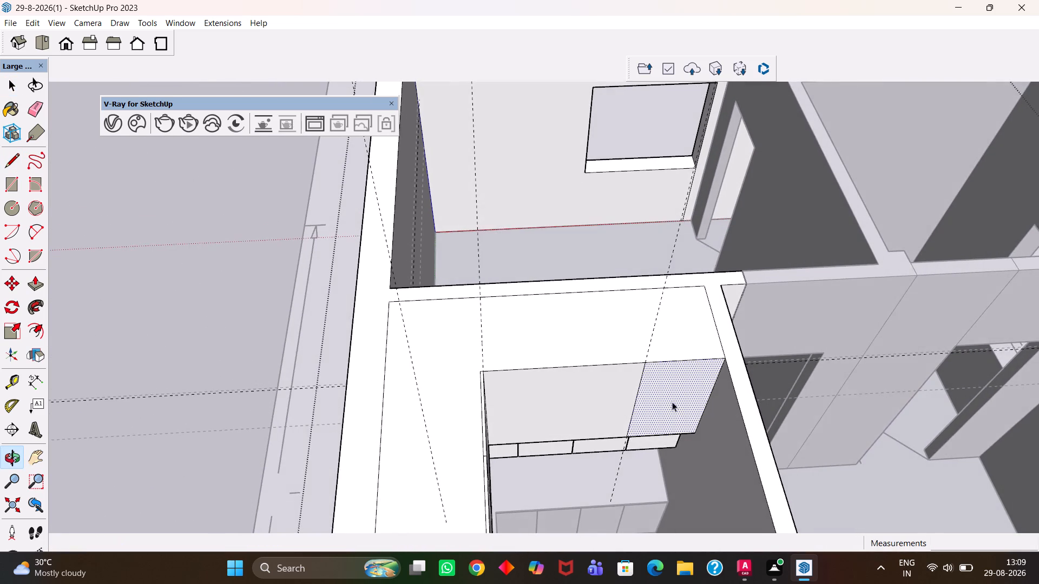
key("h")
scroll(679, 416, "up", 1)
left_click_drag(687, 425, 547, 330)
scroll(511, 328, "down", 5)
middle_click_drag(510, 331, 517, 335)
scroll(513, 335, "up", 1)
key("m")
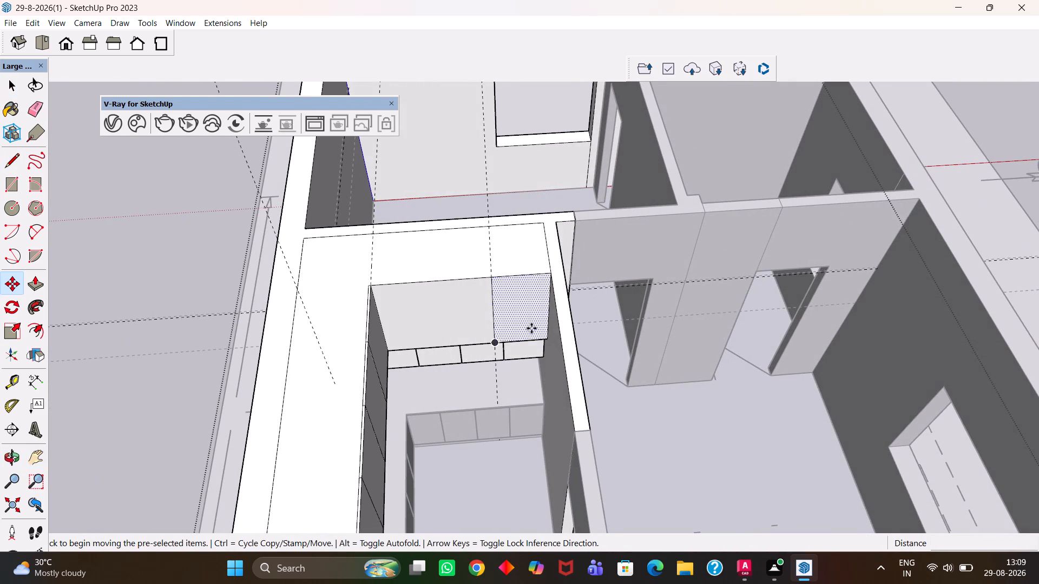
left_click(531, 328)
left_click(537, 434)
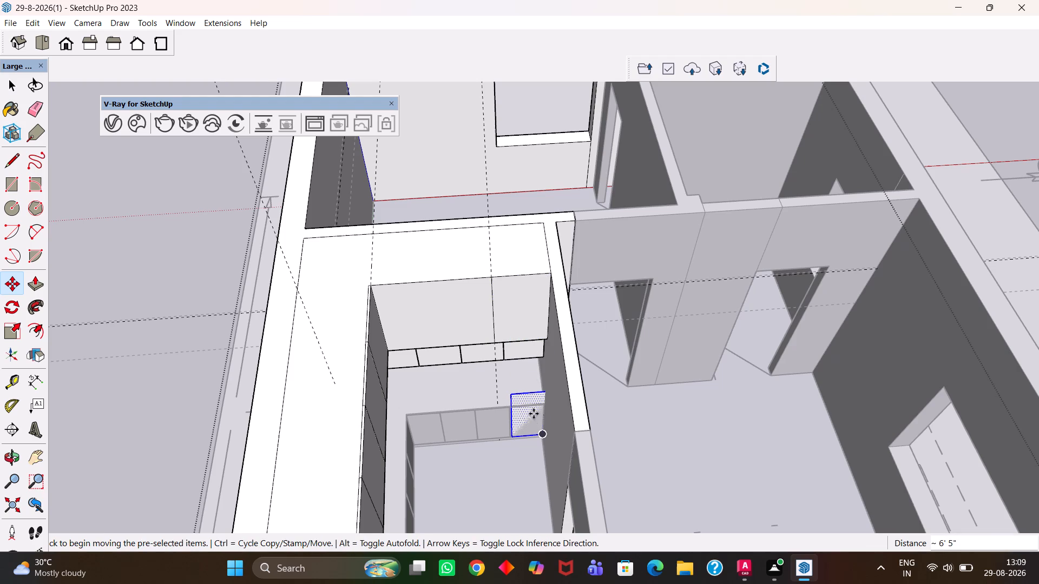
Extrude the copied panel face 18 mm and make the resulting door panel a group.
key("p")
left_click(534, 413)
type("18MM")
key("Return")
key("space")
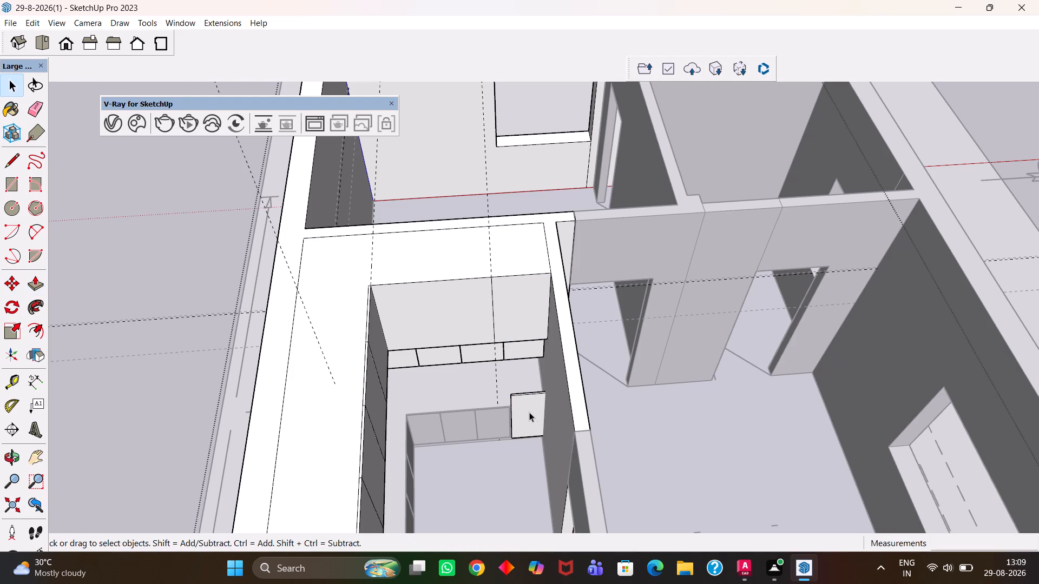
triple_click(527, 410)
right_click(527, 410)
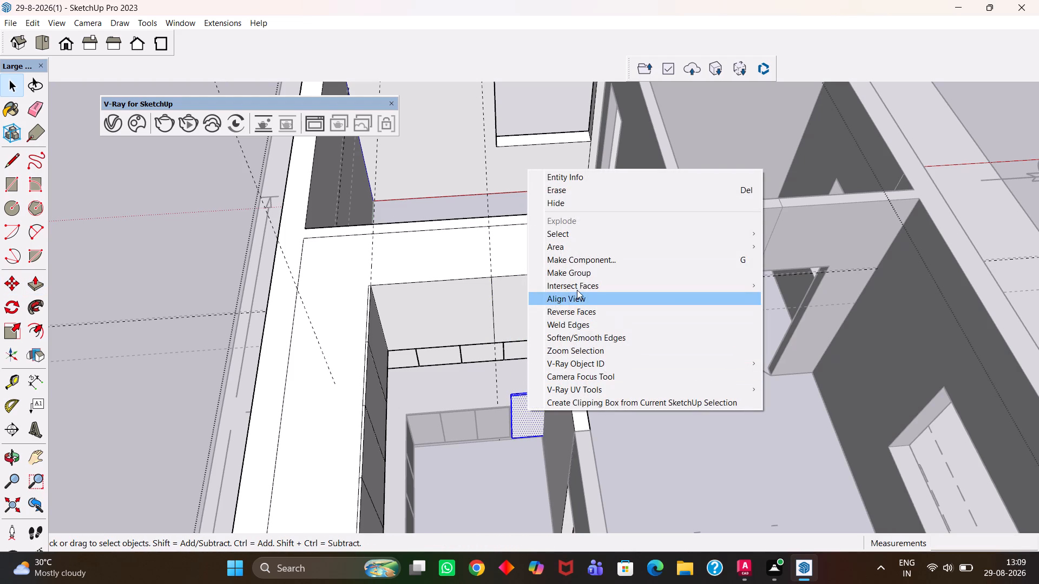
left_click(583, 273)
Move the grouped door panel about 6' 5" back onto the outer third of the overhead block's short front face.
key("m")
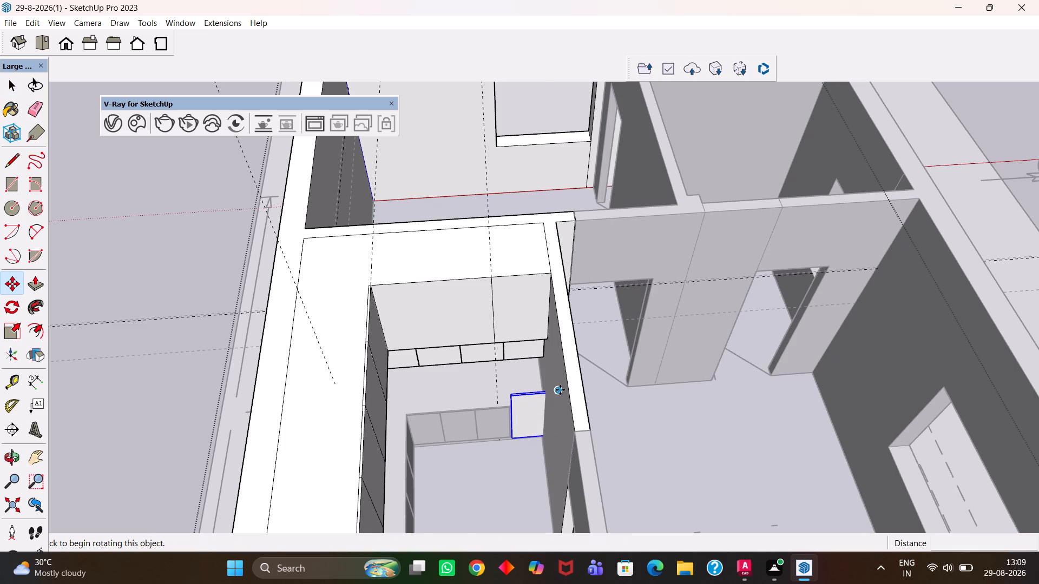
left_click(565, 389)
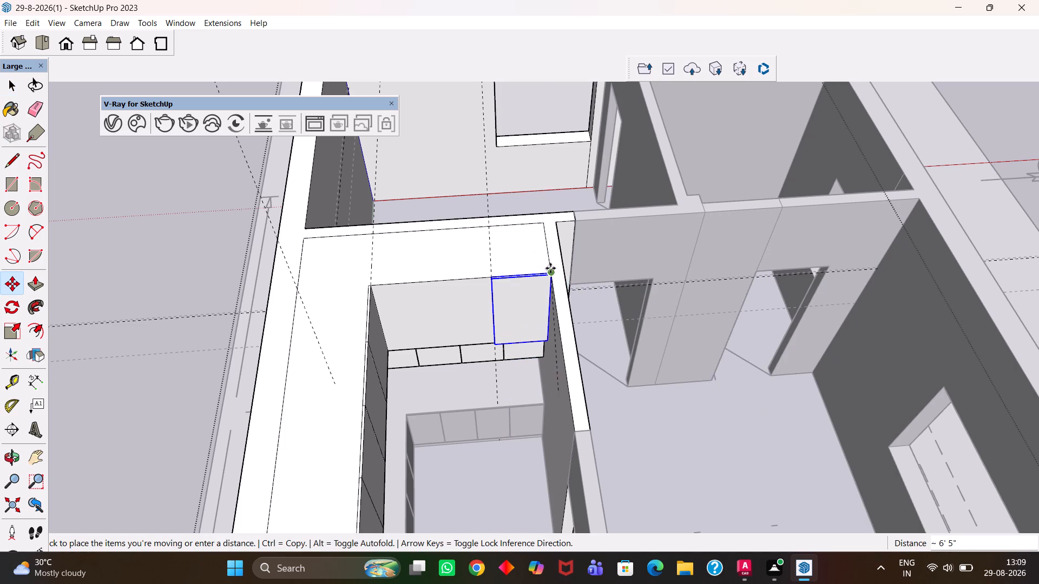
left_click(550, 268)
Open the door panel group and push its side face at the division line inward by 1".
scroll(549, 278, "up", 17)
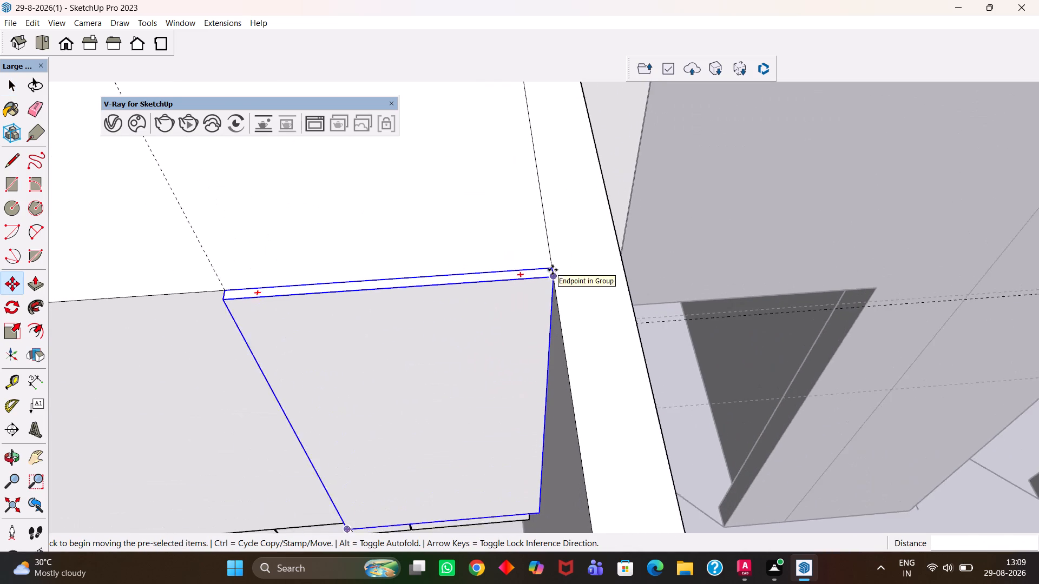
scroll(553, 270, "up", 7)
middle_click_drag(549, 285, 528, 318)
scroll(542, 289, "up", 2)
key("h")
scroll(529, 317, "down", 6)
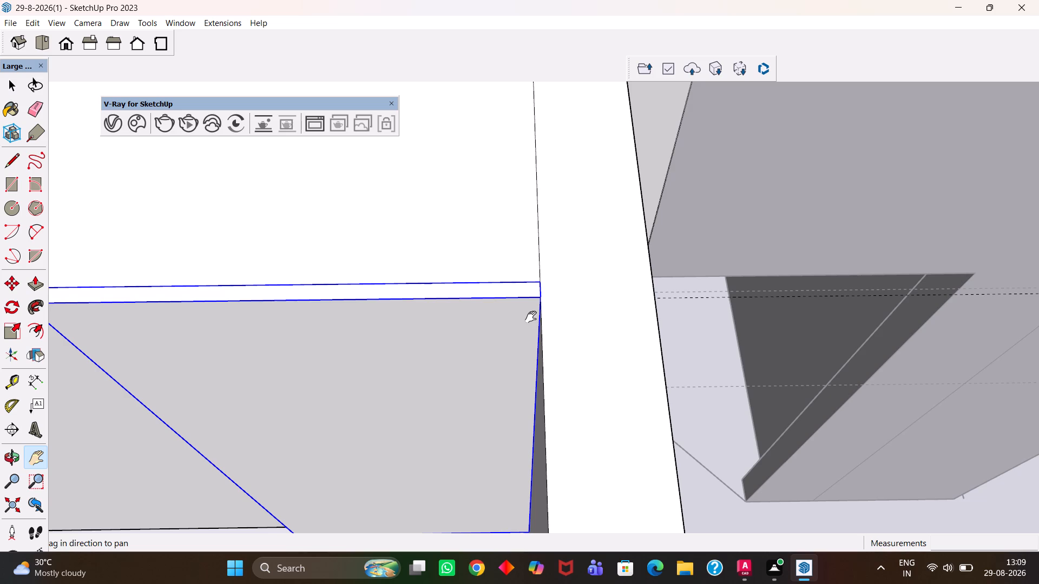
key("h")
scroll(499, 303, "up", 2)
left_click_drag(483, 310, 675, 316)
scroll(611, 320, "down", 8)
left_click_drag(516, 334, 745, 346)
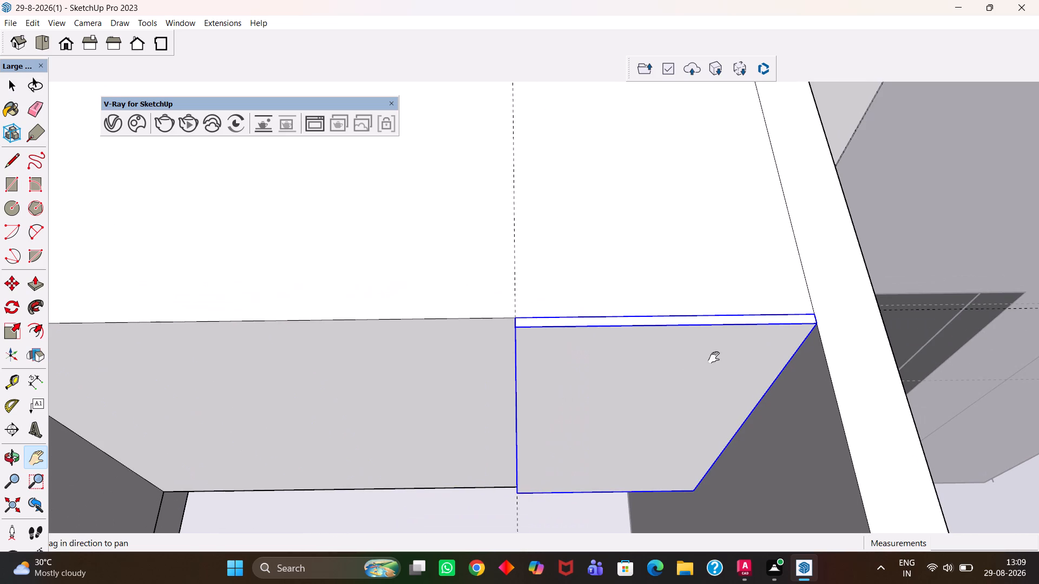
middle_click_drag(655, 366, 765, 335)
scroll(600, 257, "up", 4)
left_click_drag(666, 222, 650, 304)
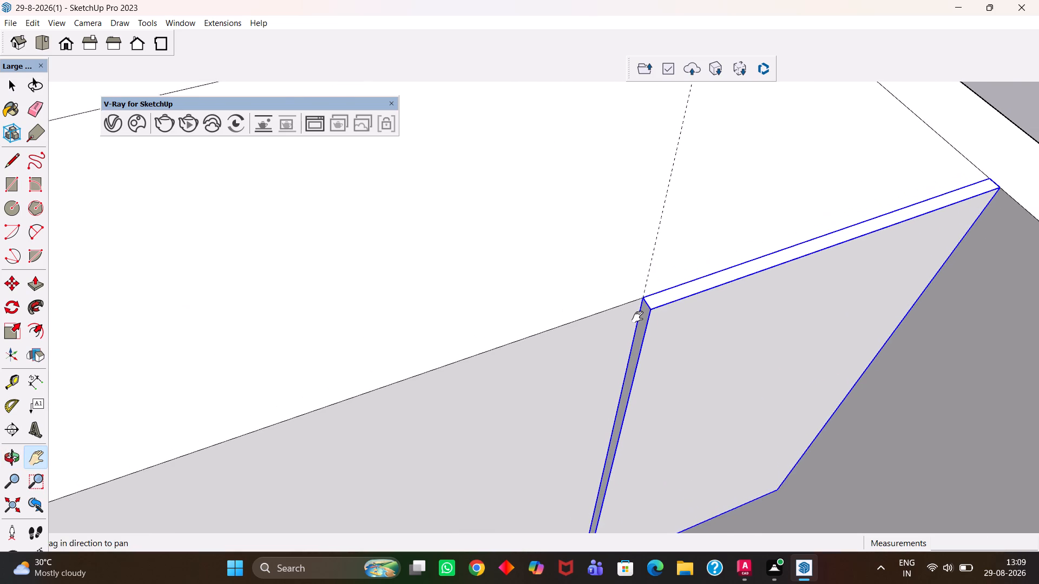
scroll(637, 317, "up", 3)
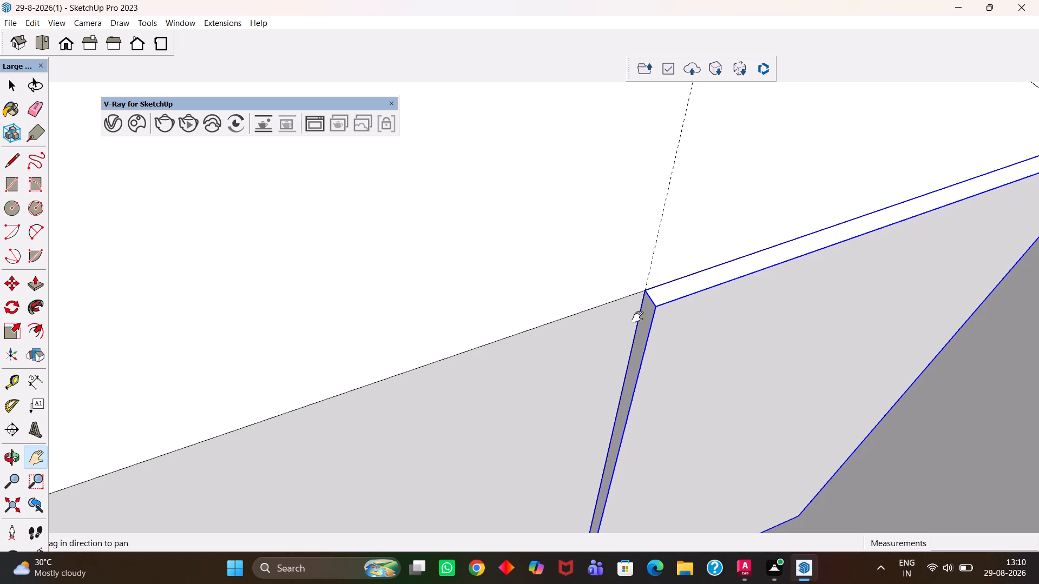
scroll(637, 317, "up", 7)
left_click_drag(667, 322, 653, 362)
middle_click_drag(652, 370, 647, 367)
scroll(647, 367, "up", 2)
key("space")
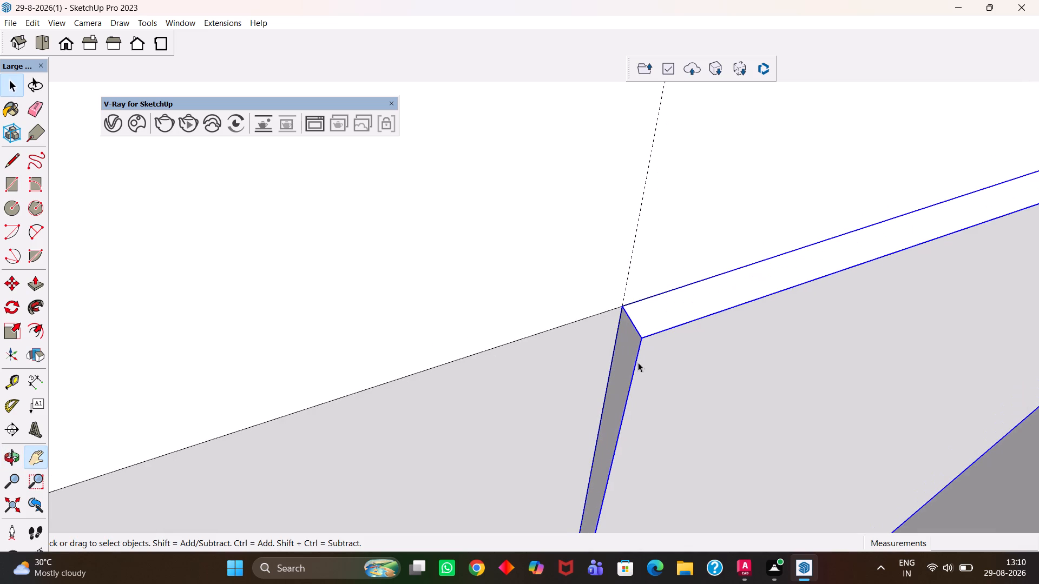
left_click(623, 355)
double_click(623, 353)
left_click(629, 343)
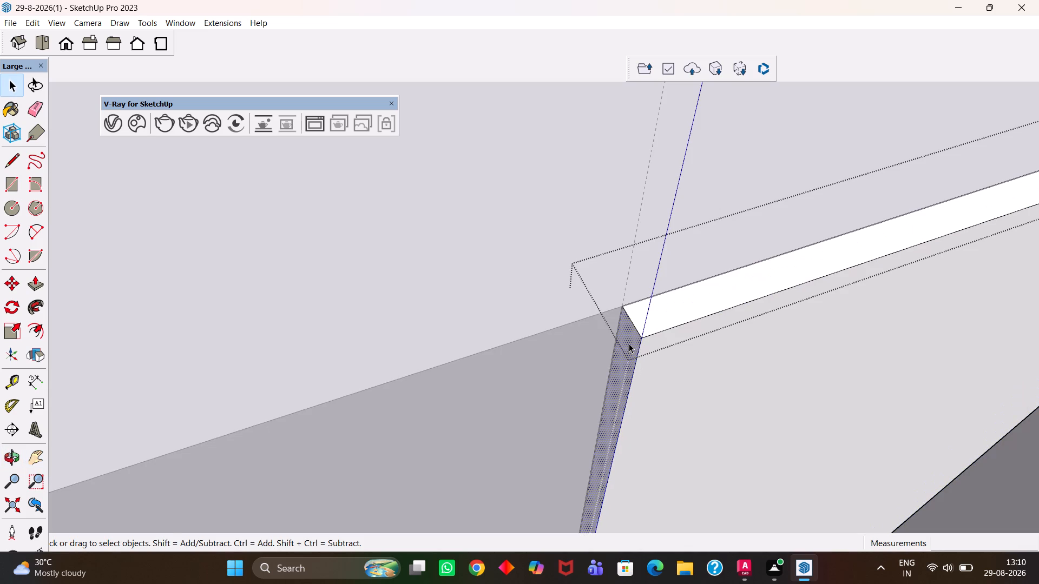
key("p")
left_click(629, 343)
type("1\"")
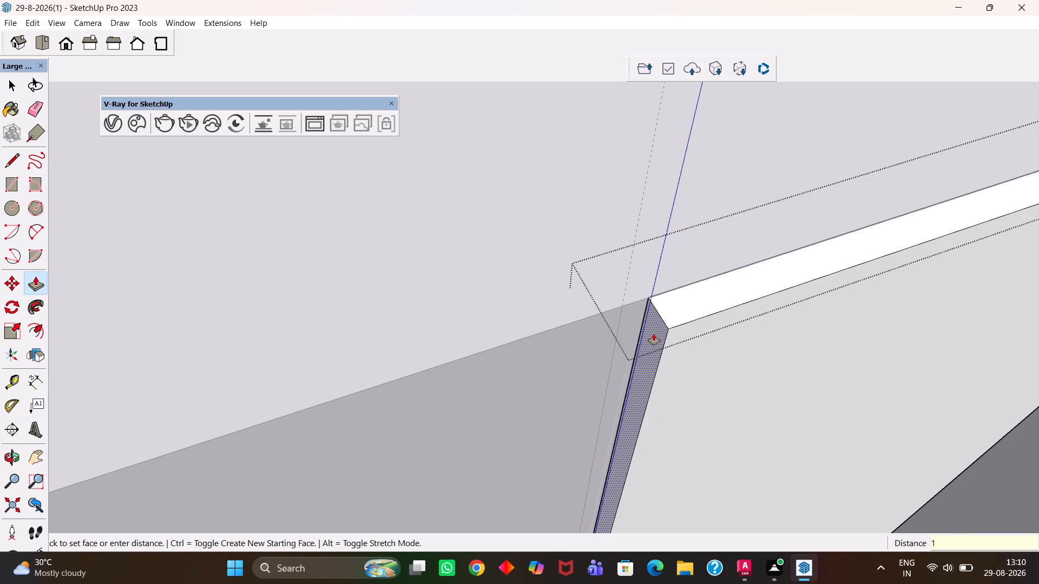
key("Return")
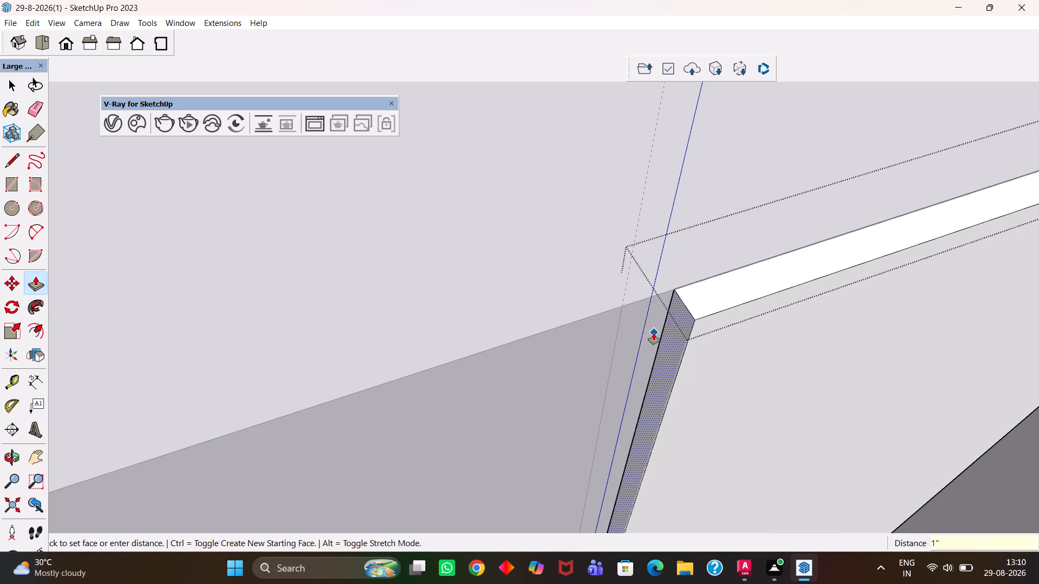
Close the door panel group and examine the gap between its trimmed side and the division line.
key("h")
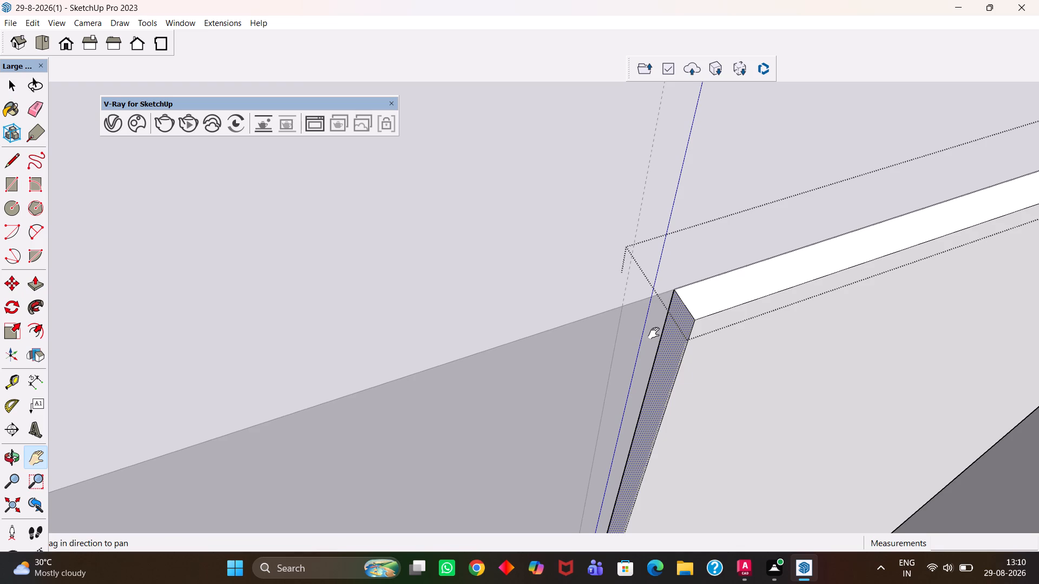
scroll(654, 333, "down", 4)
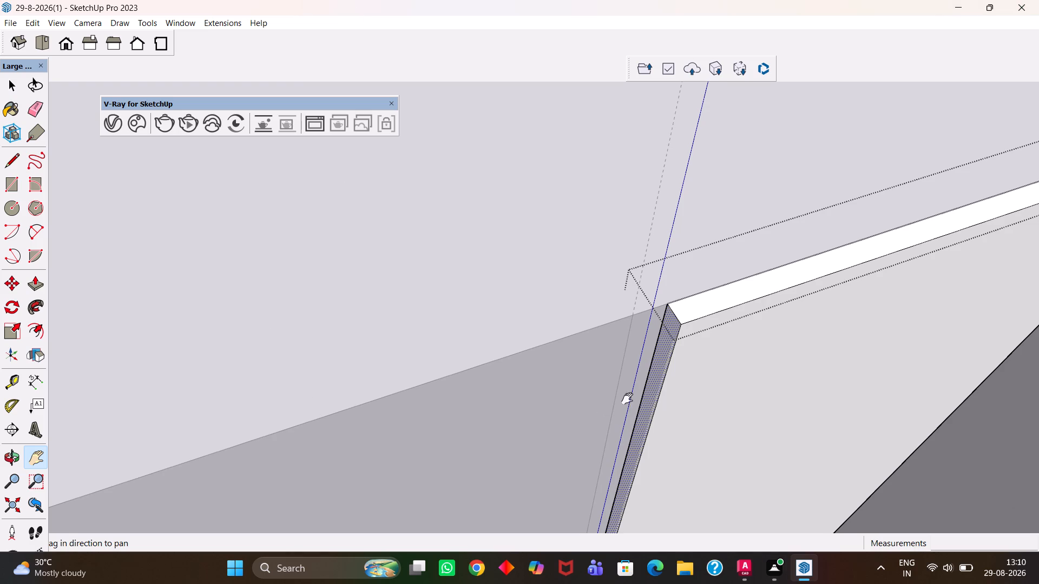
scroll(657, 395, "down", 6)
middle_click_drag(694, 371, 589, 395)
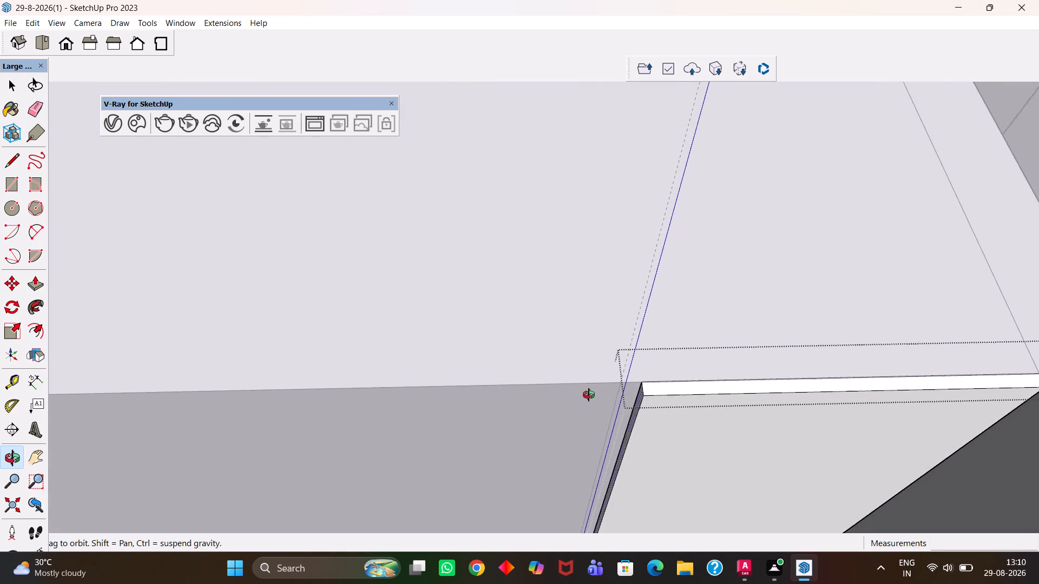
middle_click_drag(589, 395, 585, 395)
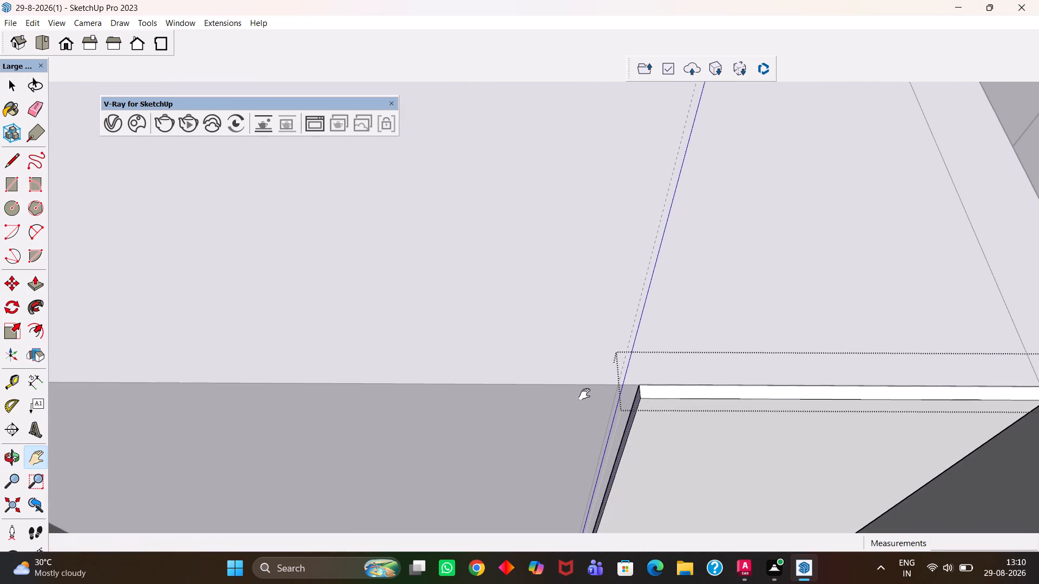
scroll(584, 394, "down", 3)
key("h")
left_click_drag(503, 387, 685, 337)
scroll(667, 334, "down", 3)
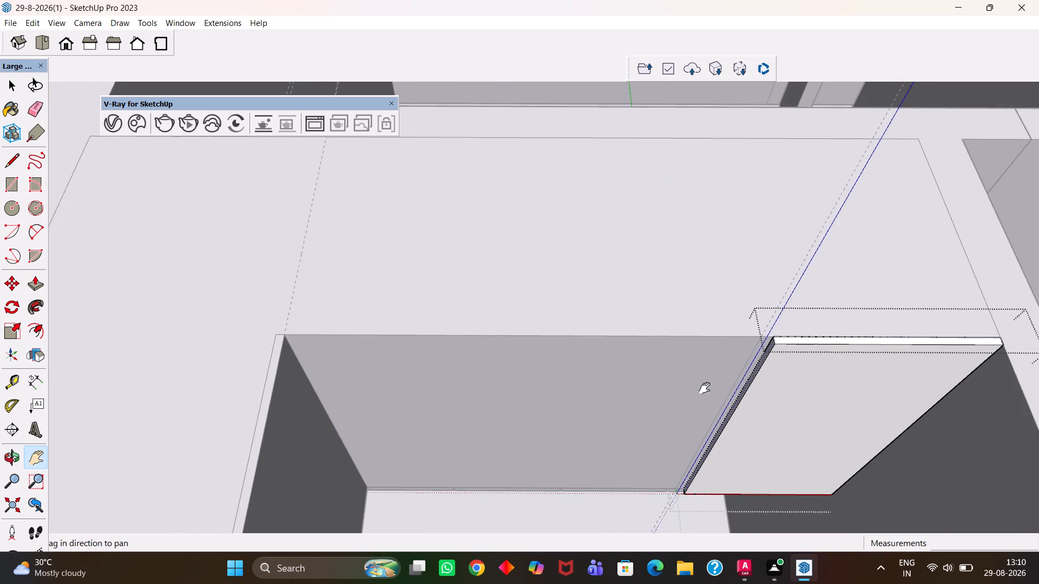
left_click_drag(700, 381, 662, 346)
key("space")
left_click(650, 487)
double_click(613, 496)
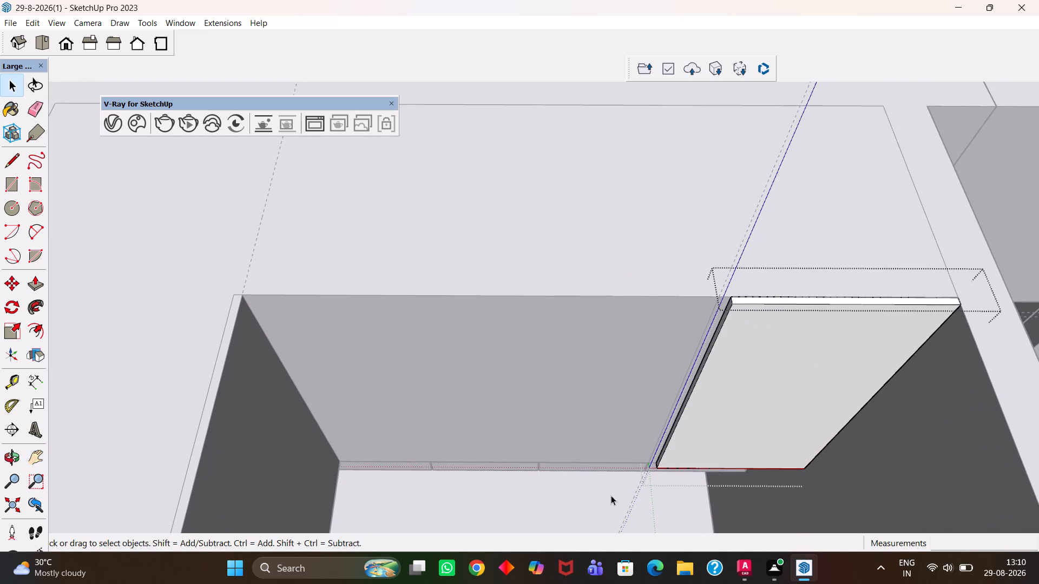
left_click(731, 414)
Open the door panel group on the short face and pull its side face back toward the division line by 0.6".
scroll(719, 362, "up", 4)
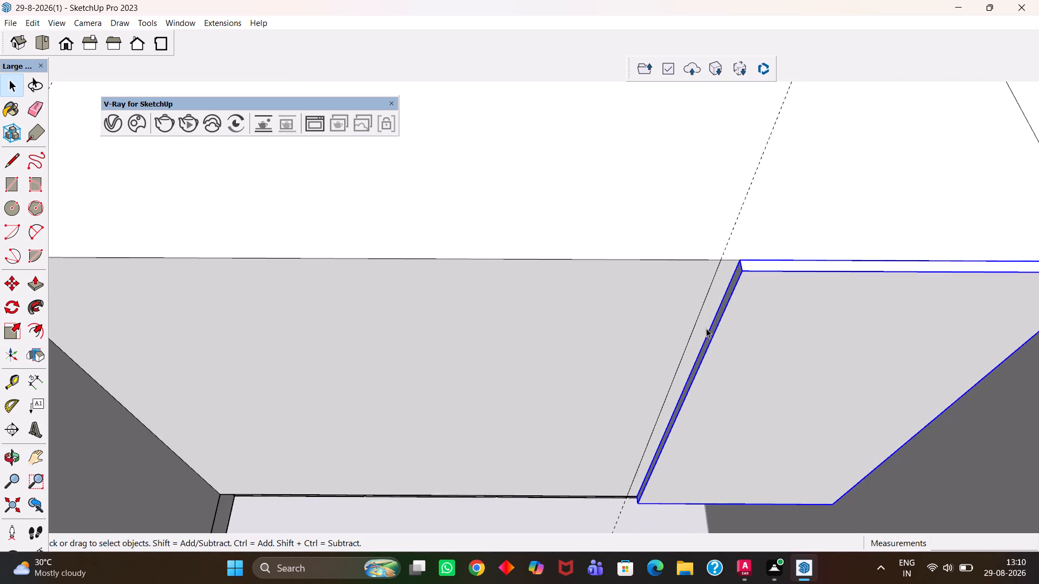
scroll(705, 309, "up", 9)
middle_click(724, 324)
scroll(724, 326, "up", 2)
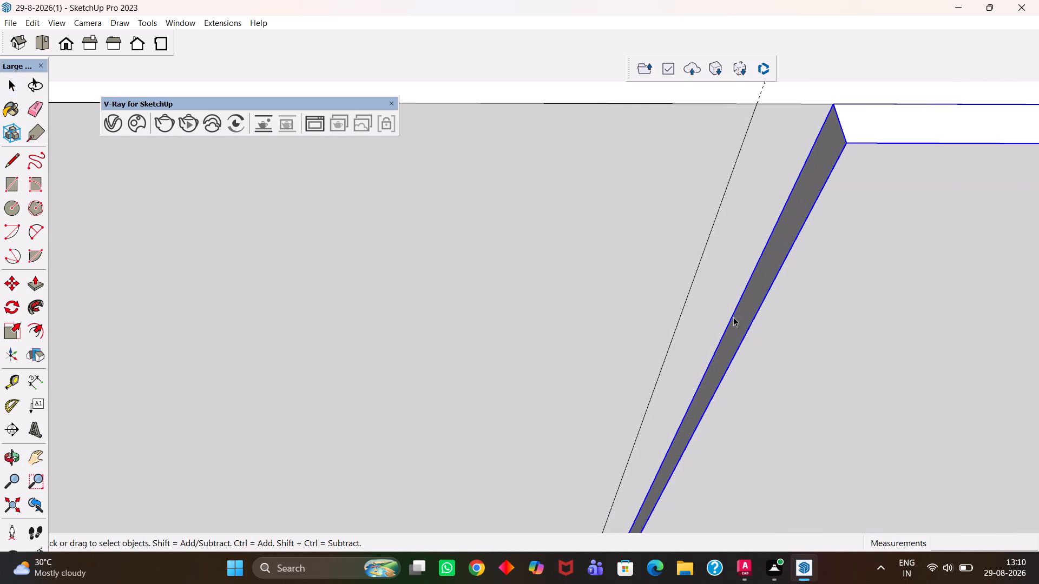
key("space")
double_click(735, 317)
double_click(744, 314)
left_click(743, 307)
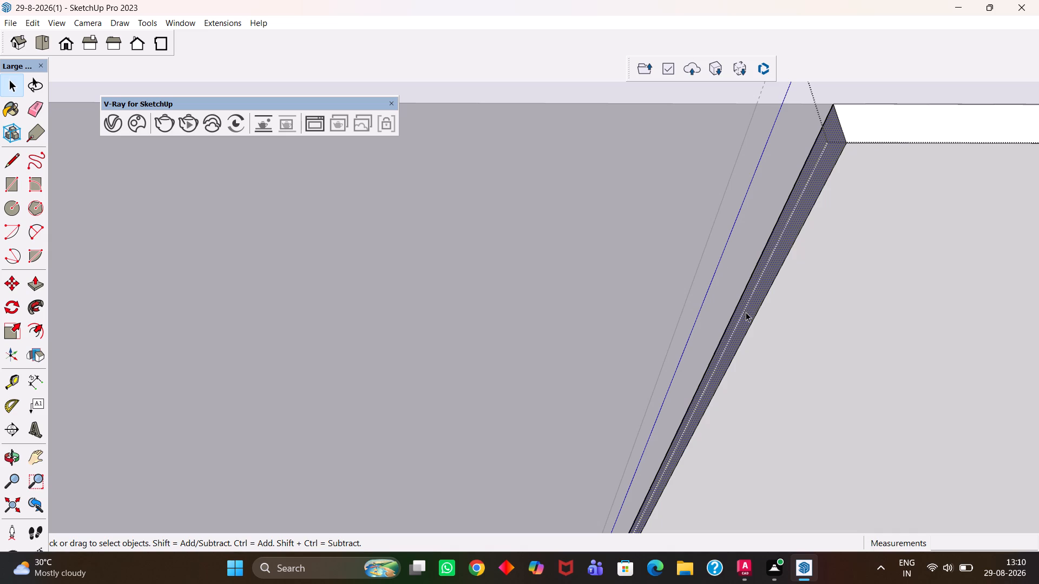
key("p")
left_click(746, 312)
type("0.6\"")
key("Return")
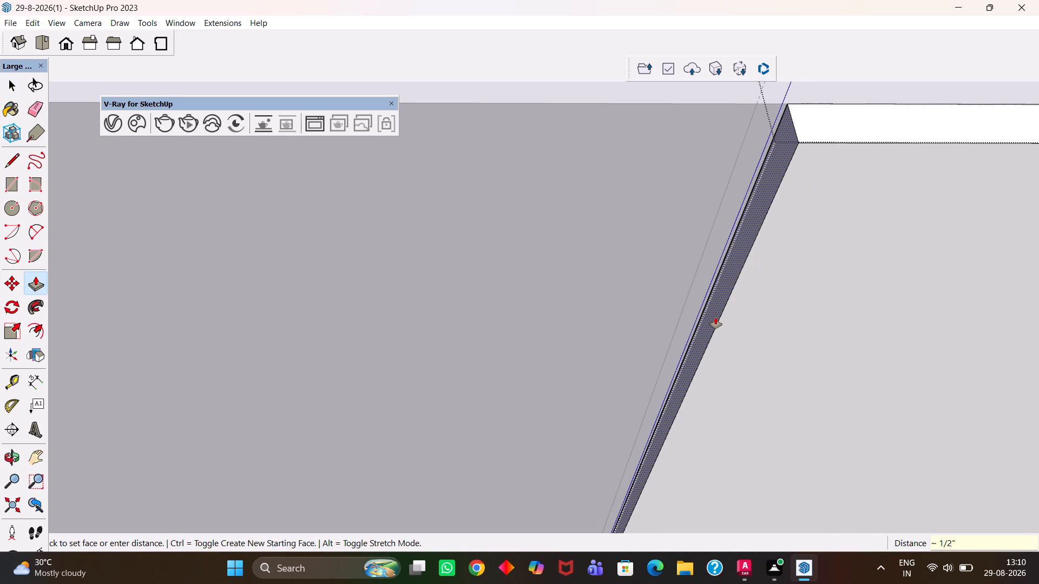
key("h")
scroll(713, 318, "down", 14)
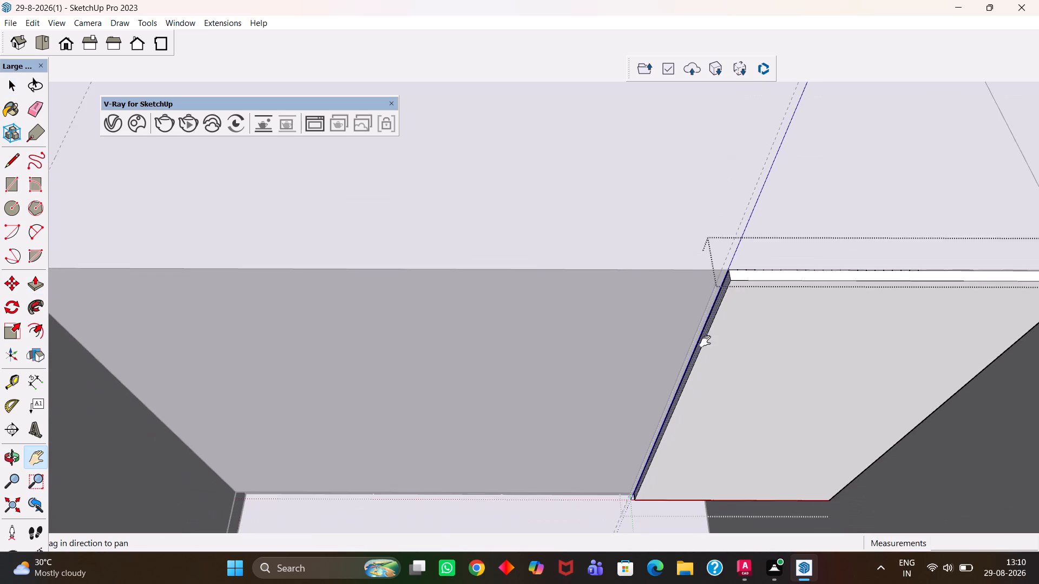
left_click_drag(722, 357, 719, 304)
middle_click_drag(681, 313, 686, 337)
scroll(686, 337, "down", 3)
key("space")
left_click(666, 469)
Copy the door panel about 3' 4 1/2" to the inner-corner end of the short face, dividing by 2 to add a middle panel.
left_click(726, 362)
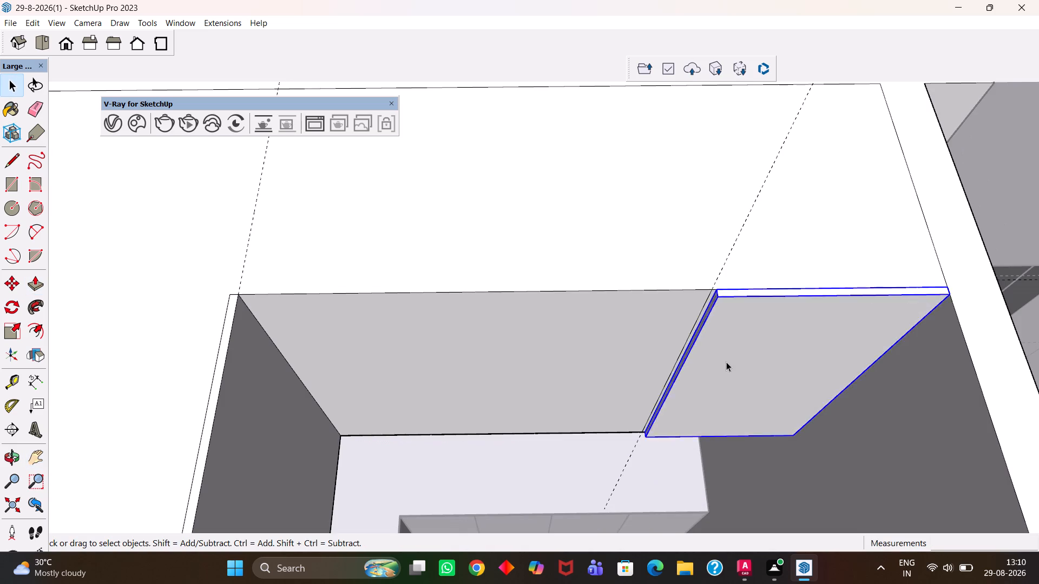
key("m")
scroll(726, 359, "up", 2)
left_click(718, 268)
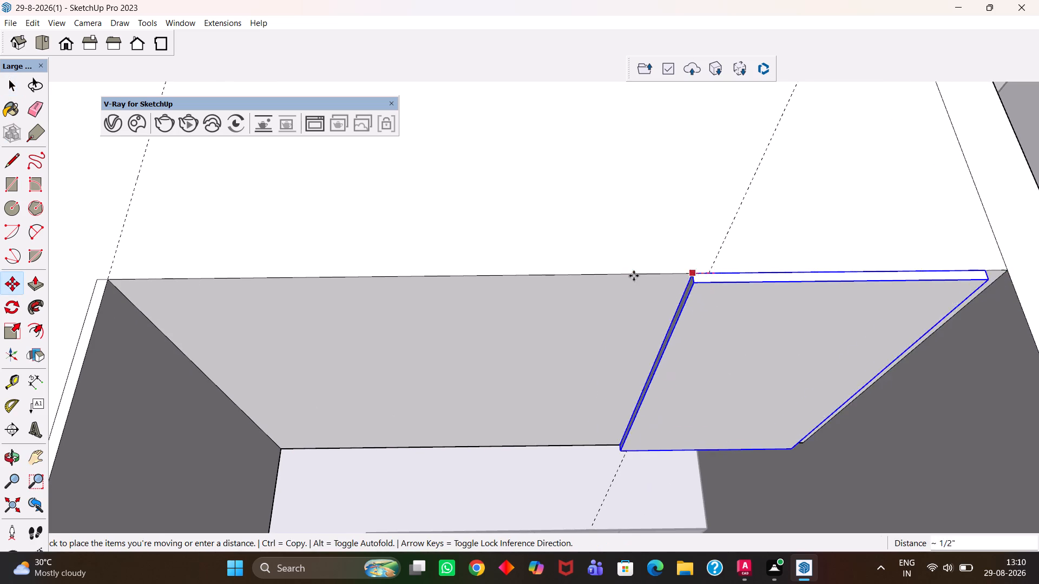
left_click(108, 279)
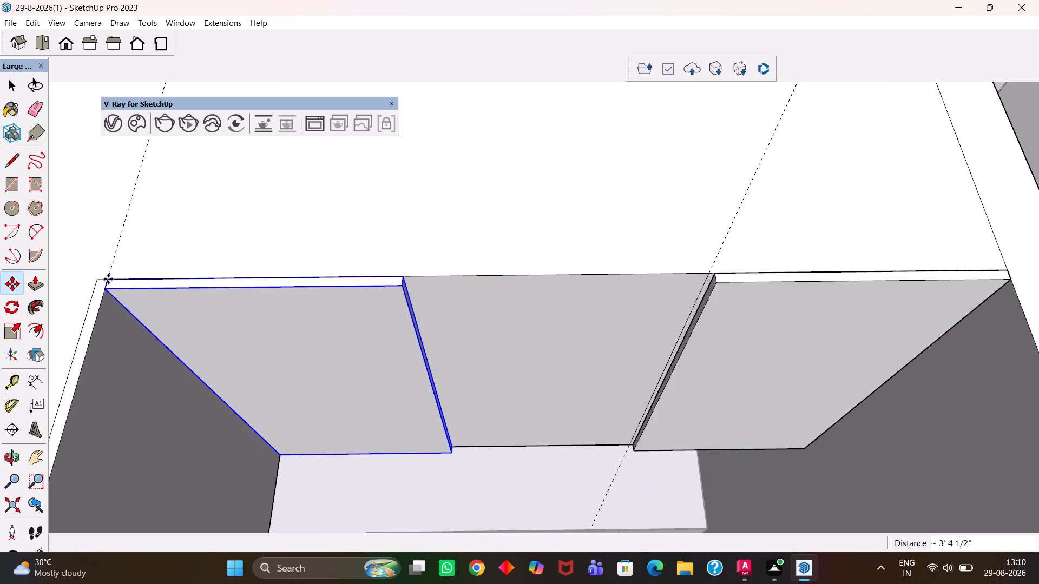
key("slash")
key("3")
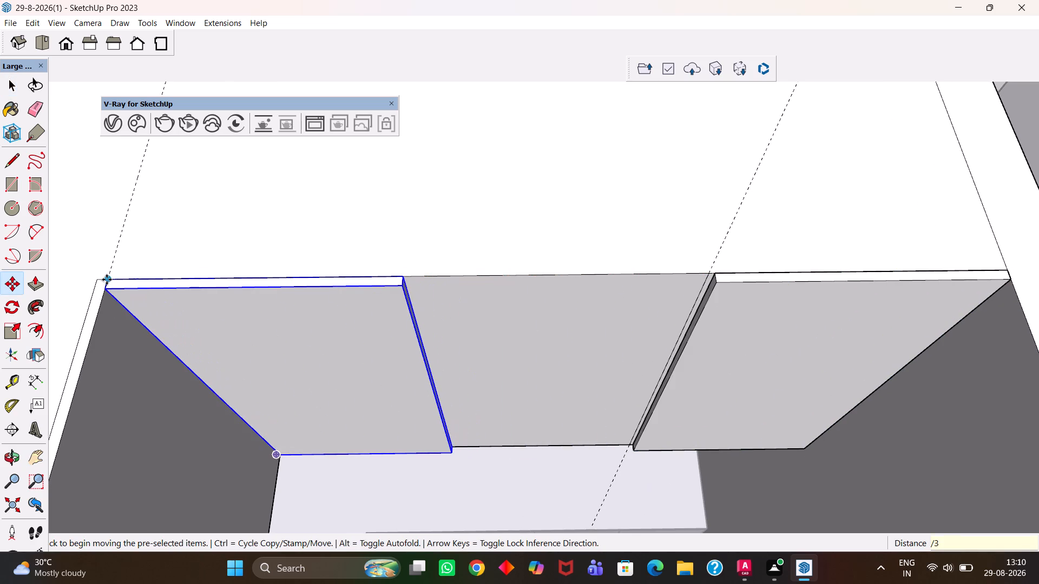
key("BackSpace")
key("2")
key("Return")
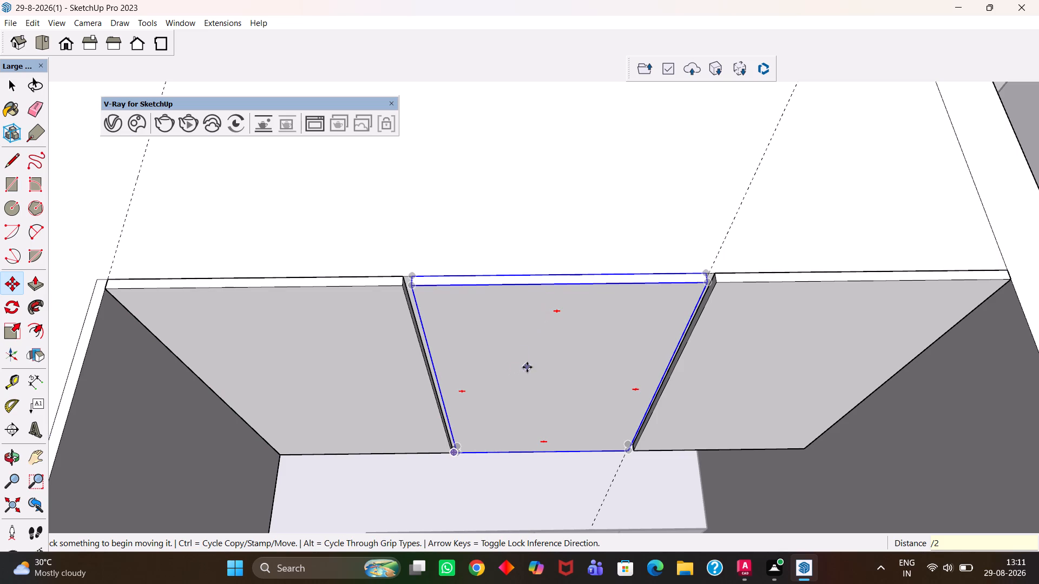
Open the inner-corner door panel group and extend its side face about 1/2" toward the middle panel to narrow the gap.
key("h")
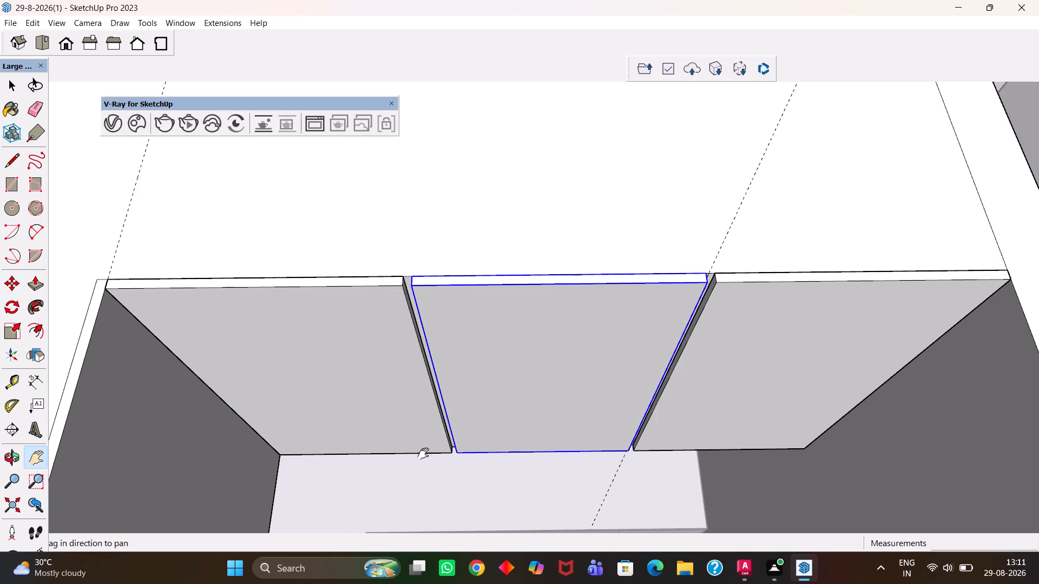
scroll(369, 452, "up", 4)
scroll(458, 376, "up", 2)
scroll(531, 408, "up", 4)
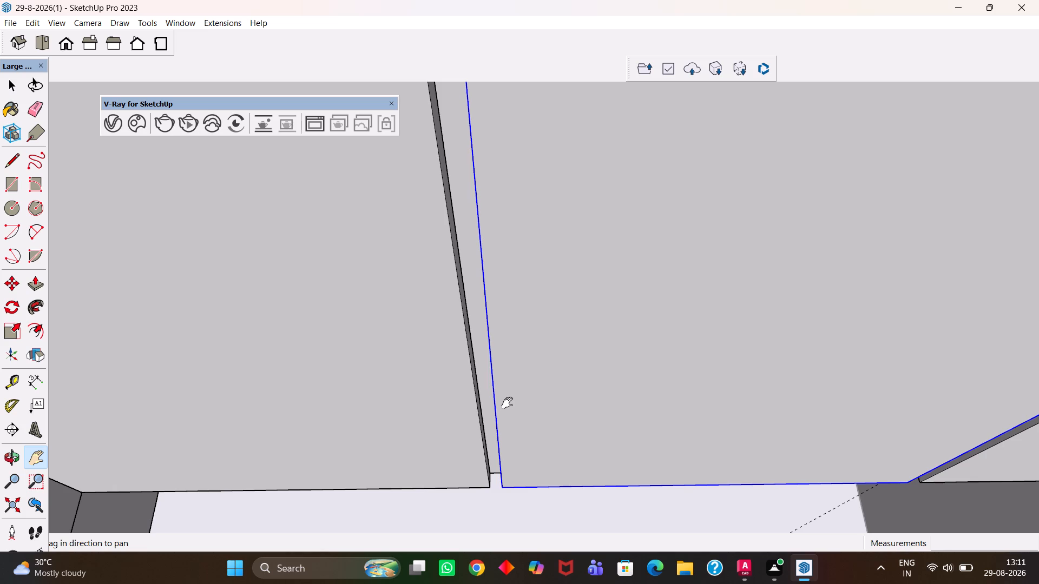
scroll(504, 402, "up", 1)
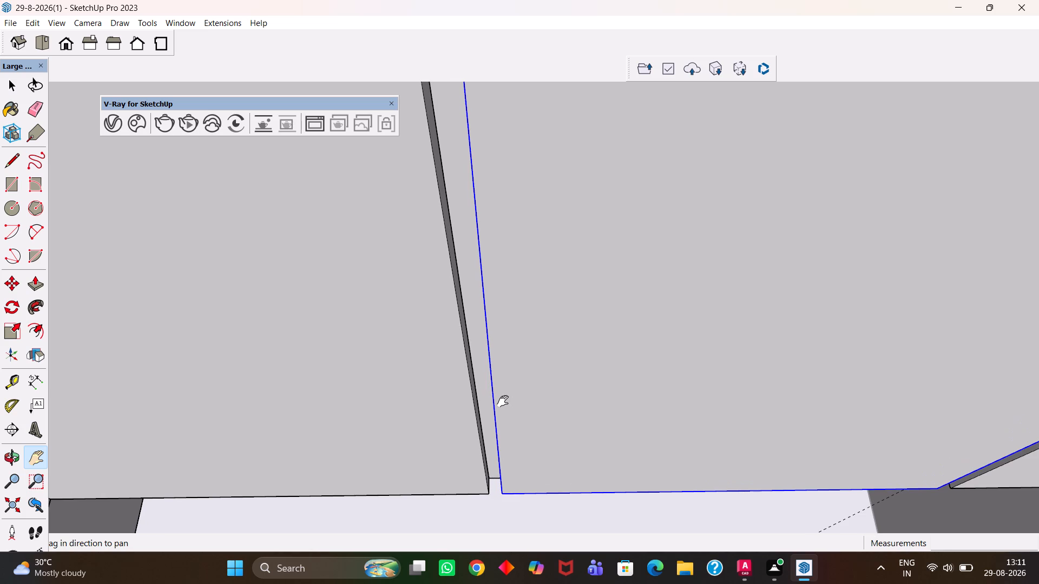
scroll(503, 401, "up", 3)
scroll(439, 393, "up", 3)
left_click_drag(496, 419, 514, 376)
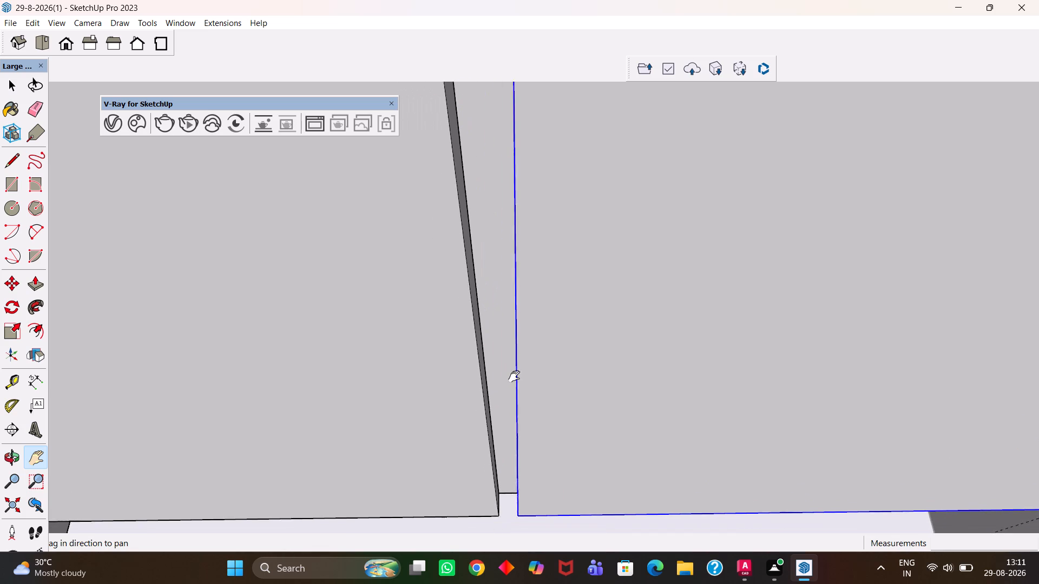
left_click_drag(514, 376, 516, 375)
scroll(509, 385, "up", 2)
middle_click_drag(521, 407, 478, 402)
scroll(519, 408, "up", 4)
key("space")
double_click(468, 399)
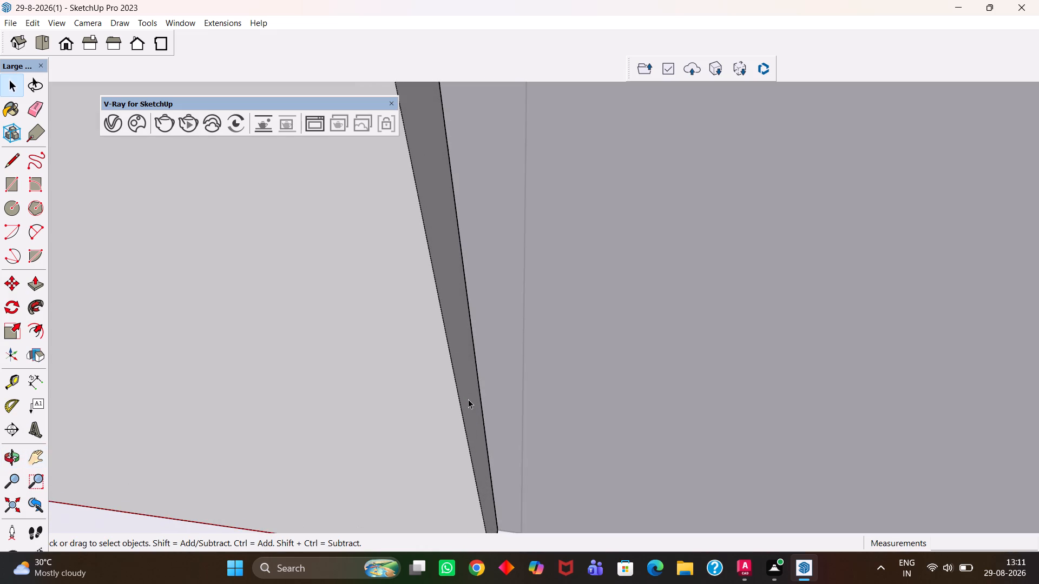
left_click(465, 391)
key("p")
left_click(465, 391)
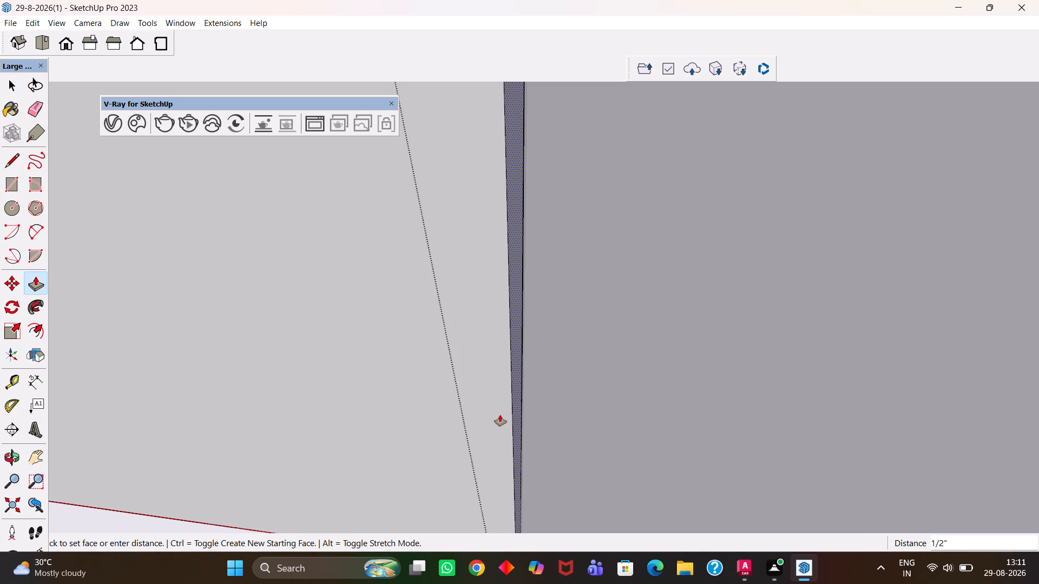
left_click(501, 415)
key("h")
scroll(501, 415, "down", 8)
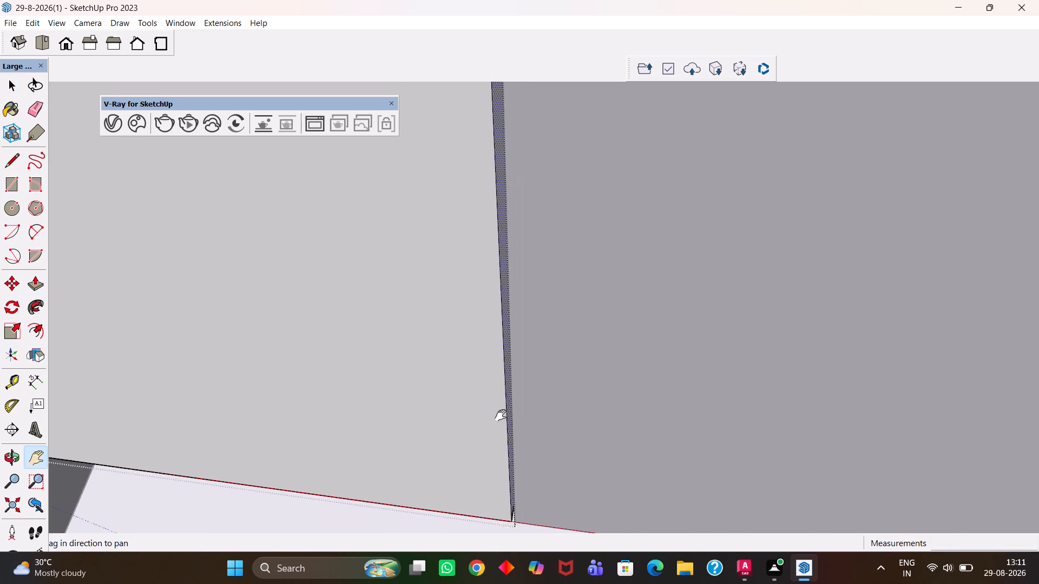
scroll(501, 415, "down", 8)
Extend the middle door panel's side face toward the outer panel to narrow their gap, and close the panel group.
left_click_drag(699, 404, 496, 404)
left_click_drag(746, 399, 486, 375)
left_click_drag(629, 385, 512, 368)
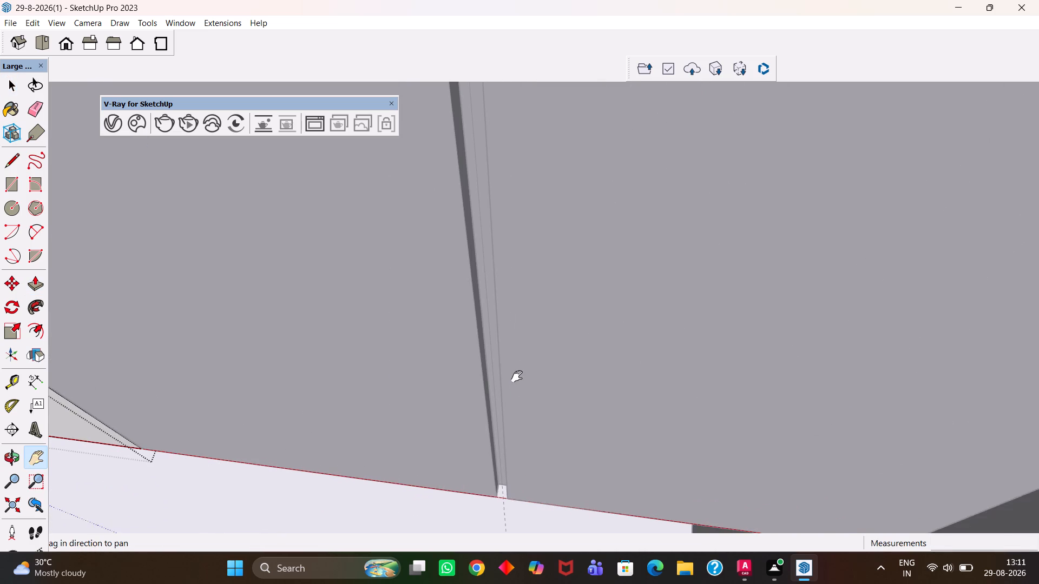
scroll(517, 376, "up", 2)
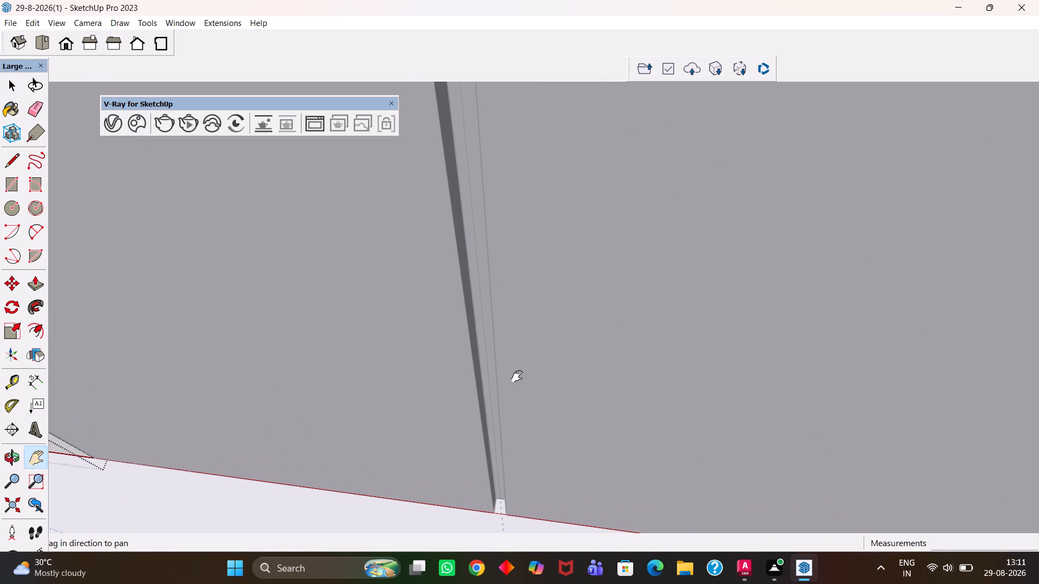
scroll(517, 376, "up", 1)
middle_click_drag(508, 382, 496, 388)
scroll(496, 388, "up", 2)
key("space")
double_click(471, 371)
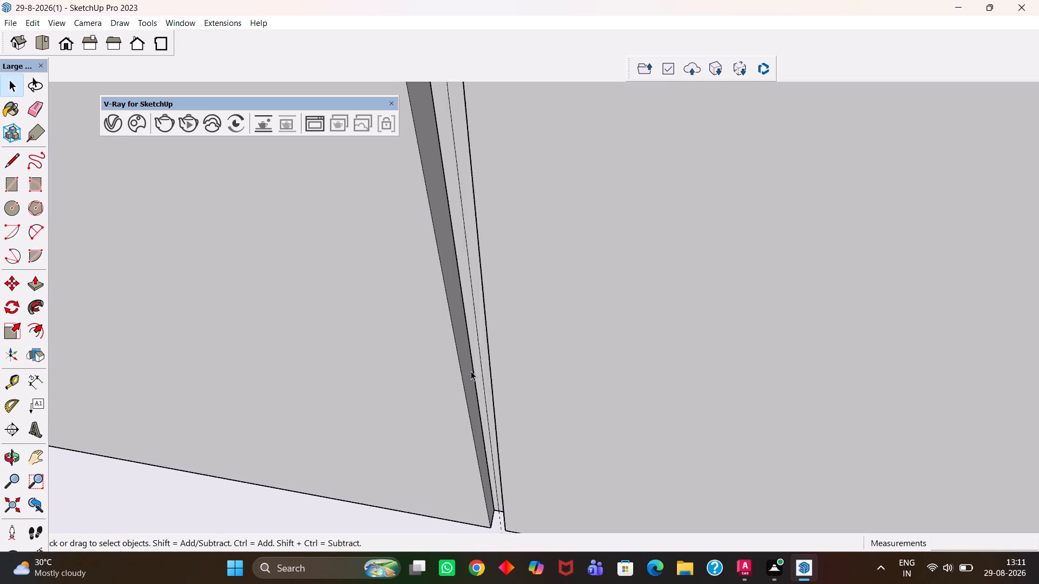
left_click(464, 360)
key("p")
left_click(464, 360)
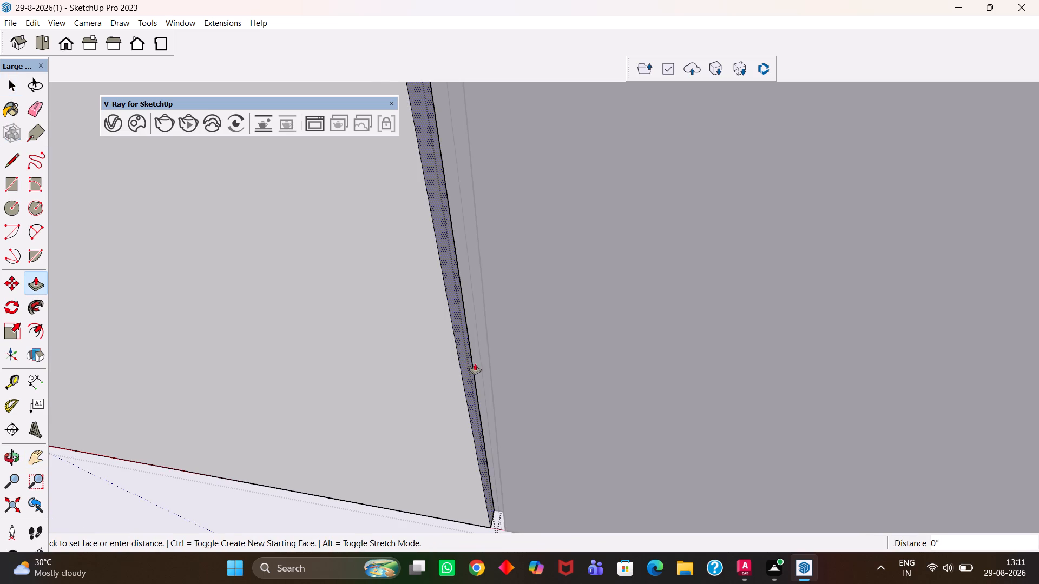
left_click(479, 367)
key("h")
scroll(479, 367, "down", 12)
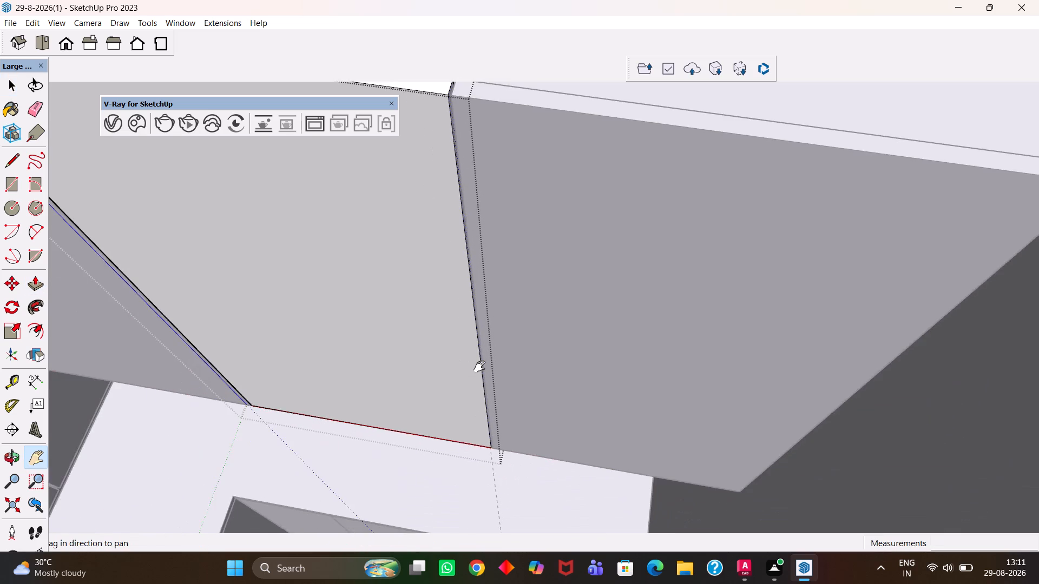
scroll(479, 367, "down", 13)
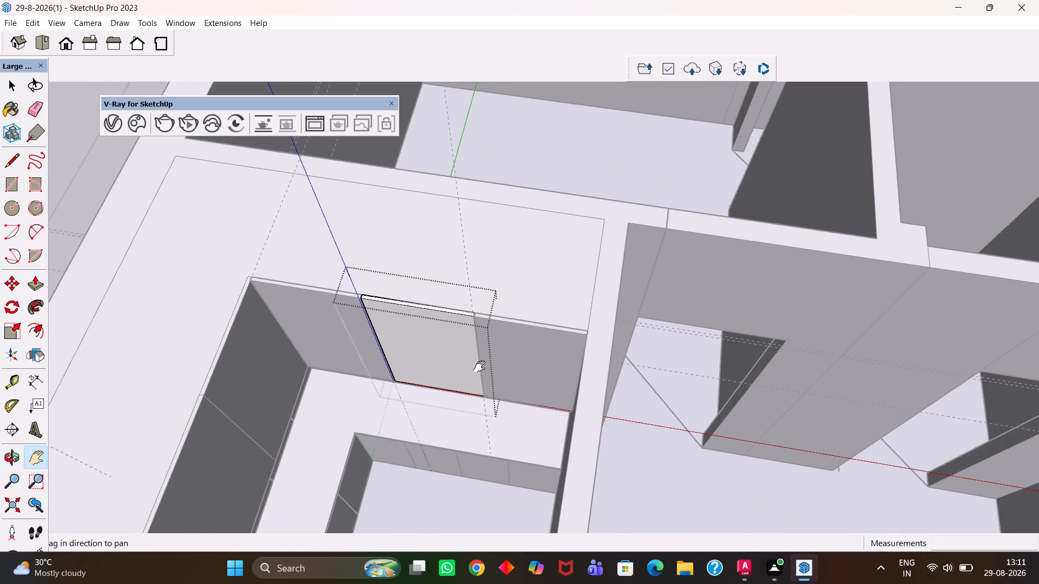
scroll(479, 367, "down", 4)
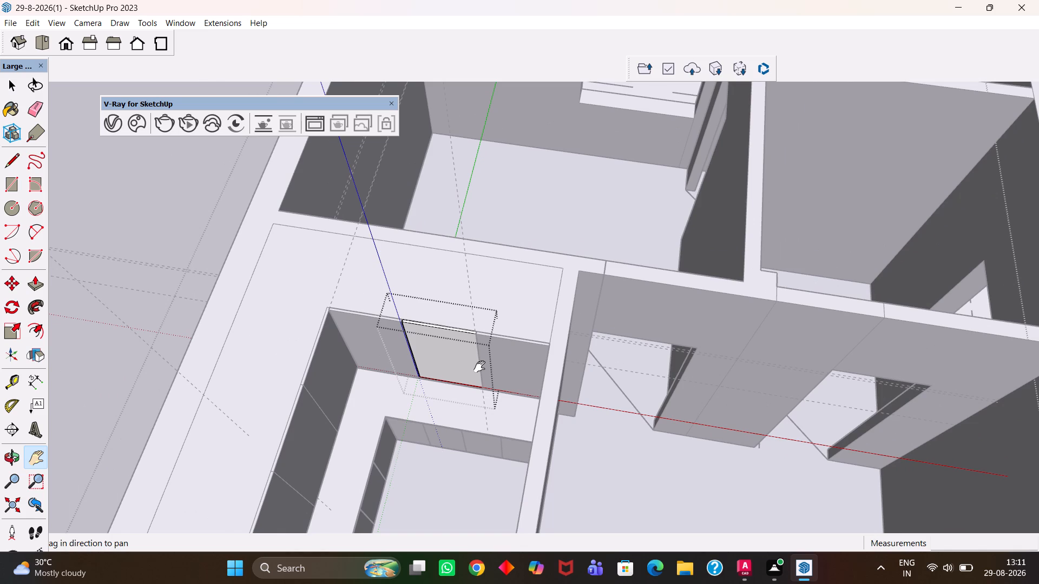
key("h")
scroll(479, 367, "down", 5)
middle_click_drag(472, 360, 523, 349)
scroll(476, 362, "up", 1)
key("h")
left_click_drag(499, 381, 579, 303)
key("space")
left_click(579, 411)
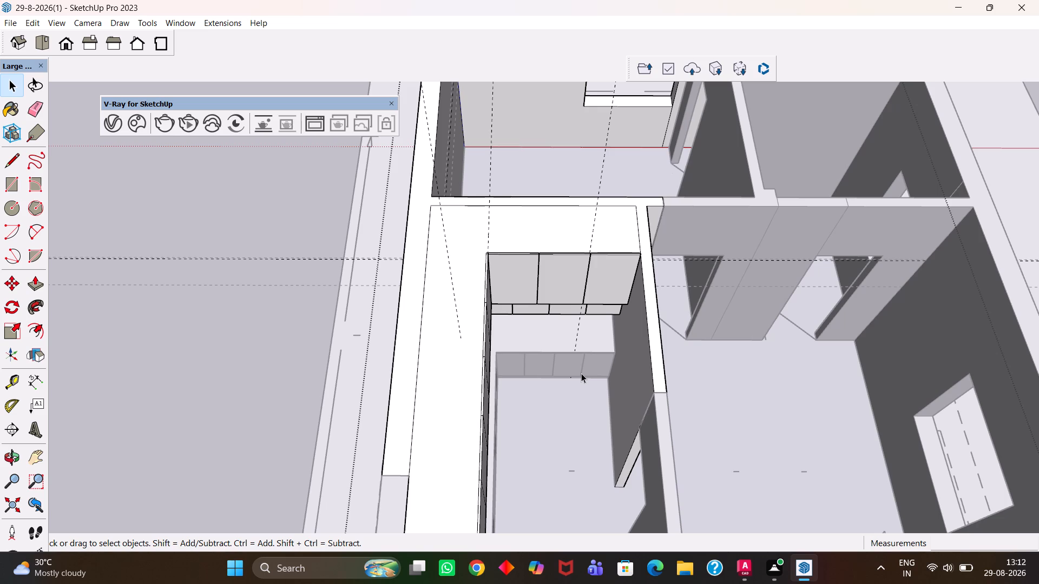
Leave the enclosing groups and examine the door panels on both overhead faces and the base units below.
scroll(553, 342, "down", 5)
scroll(563, 353, "up", 10)
middle_click_drag(570, 408, 537, 387)
scroll(547, 395, "up", 4)
key("h")
scroll(540, 380, "down", 5)
key("space")
left_click(544, 419)
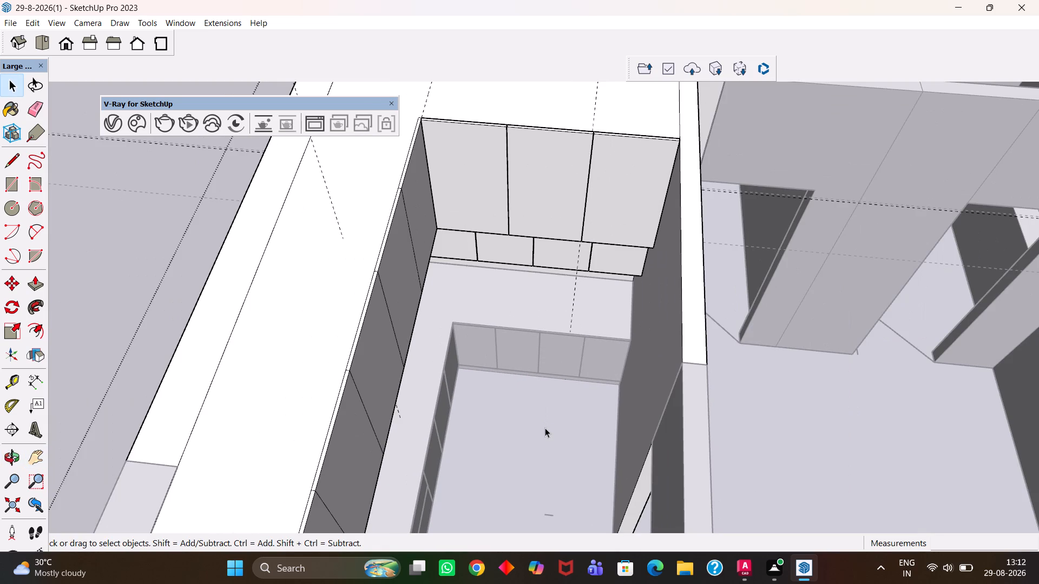
double_click(547, 425)
scroll(548, 423, "down", 12)
key("space")
double_click(351, 283)
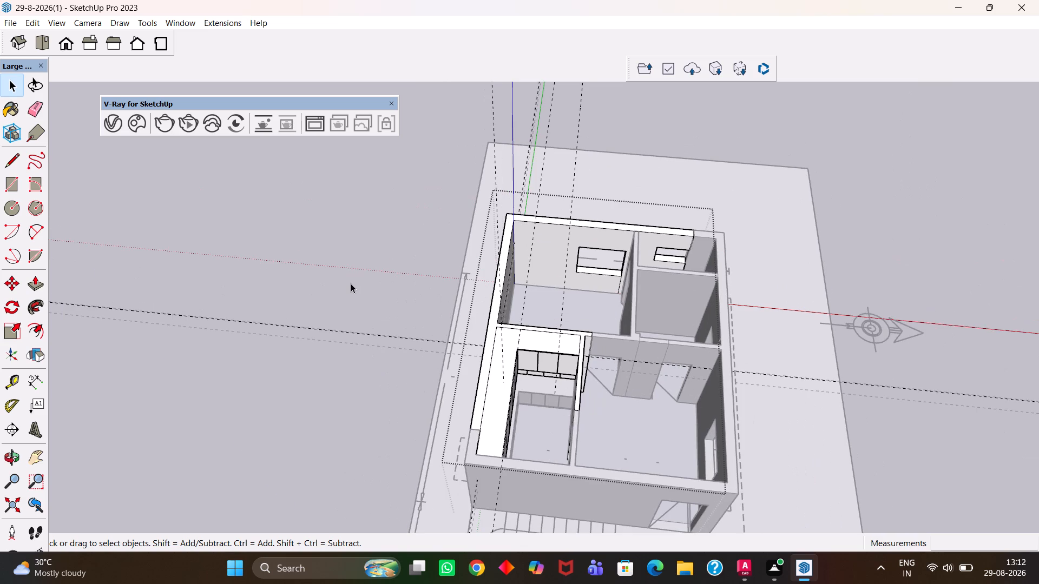
scroll(558, 400, "up", 12)
middle_click_drag(538, 405, 398, 378)
key("h")
scroll(398, 378, "up", 1)
left_click_drag(340, 318, 583, 377)
middle_click_drag(633, 387, 481, 357)
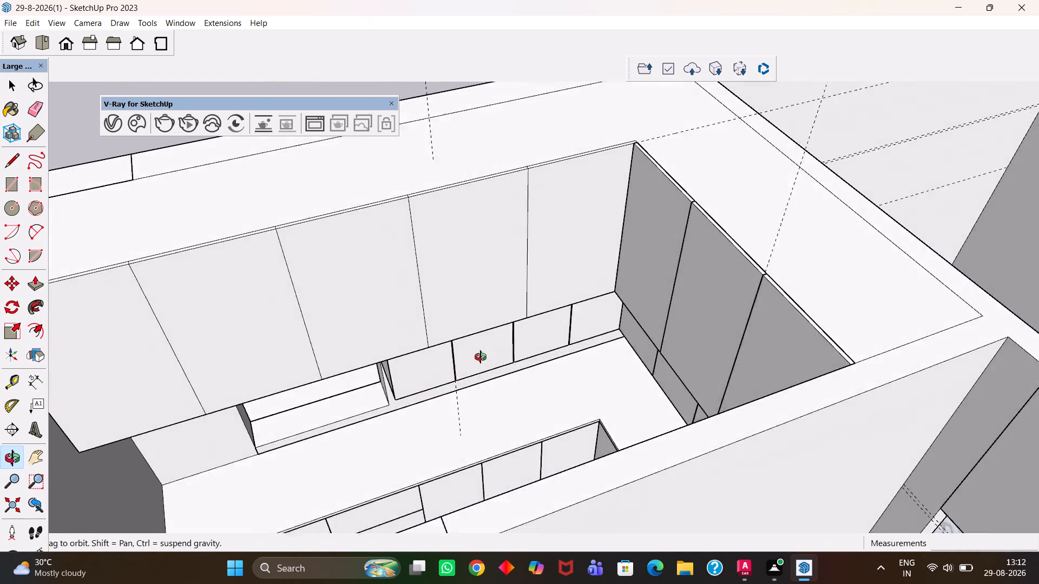
middle_click_drag(481, 357, 536, 358)
scroll(533, 315, "up", 3)
left_click_drag(511, 315, 603, 382)
middle_click_drag(643, 391, 543, 411)
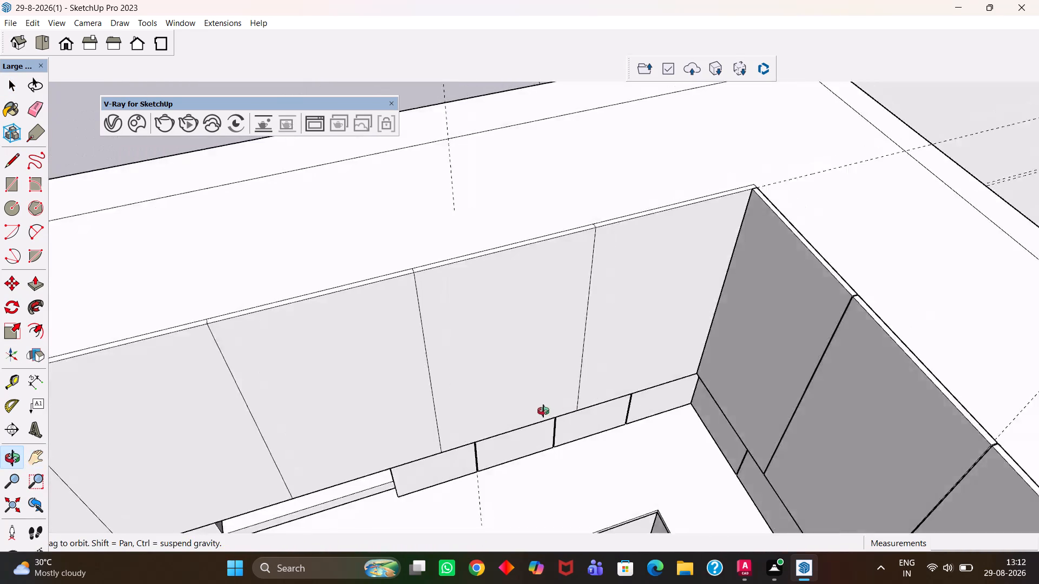
middle_click_drag(543, 411, 486, 424)
left_click_drag(535, 364, 603, 415)
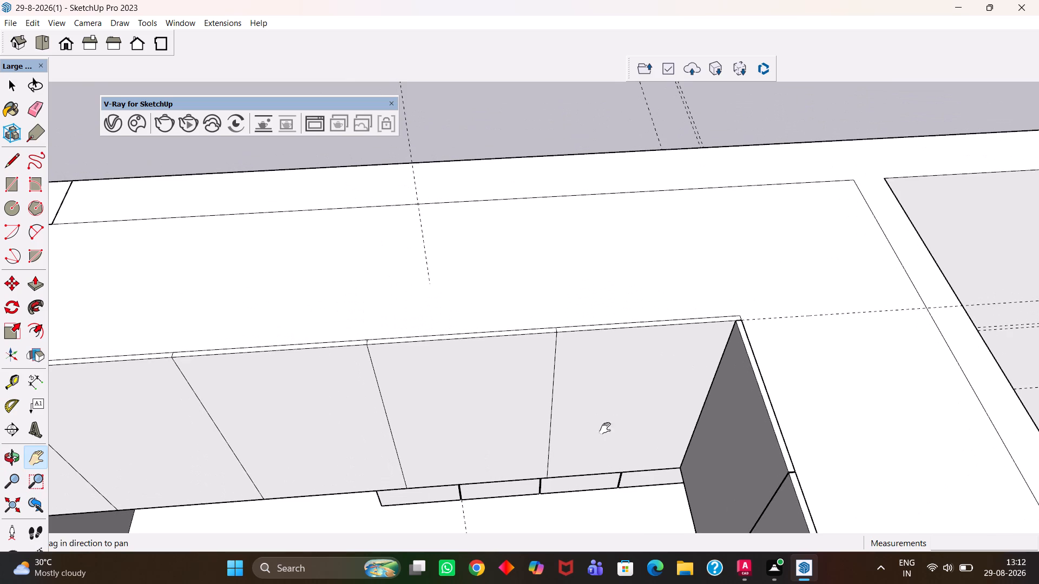
middle_click(593, 430)
key("space")
left_click(604, 375)
left_click(604, 375)
scroll(604, 375, "down", 9)
middle_click_drag(538, 387, 568, 389)
key("space")
double_click(439, 253)
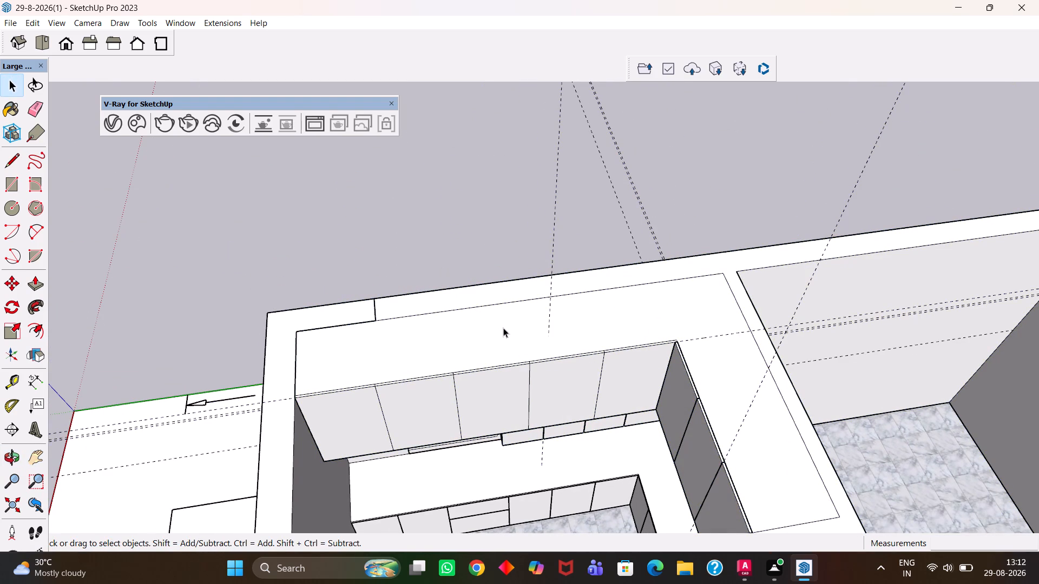
key("h")
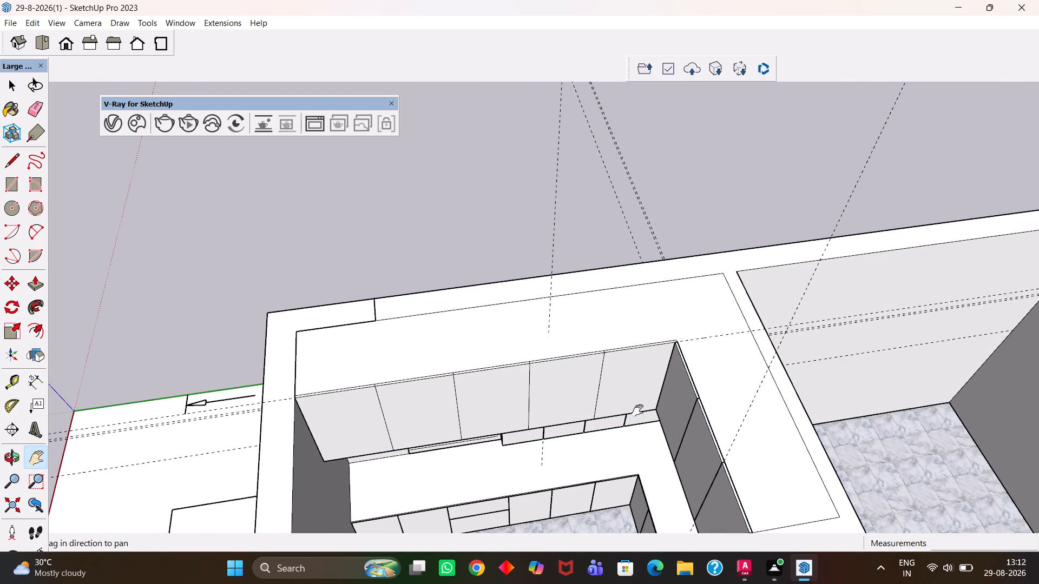
left_click_drag(637, 411, 636, 318)
middle_click_drag(602, 354, 578, 371)
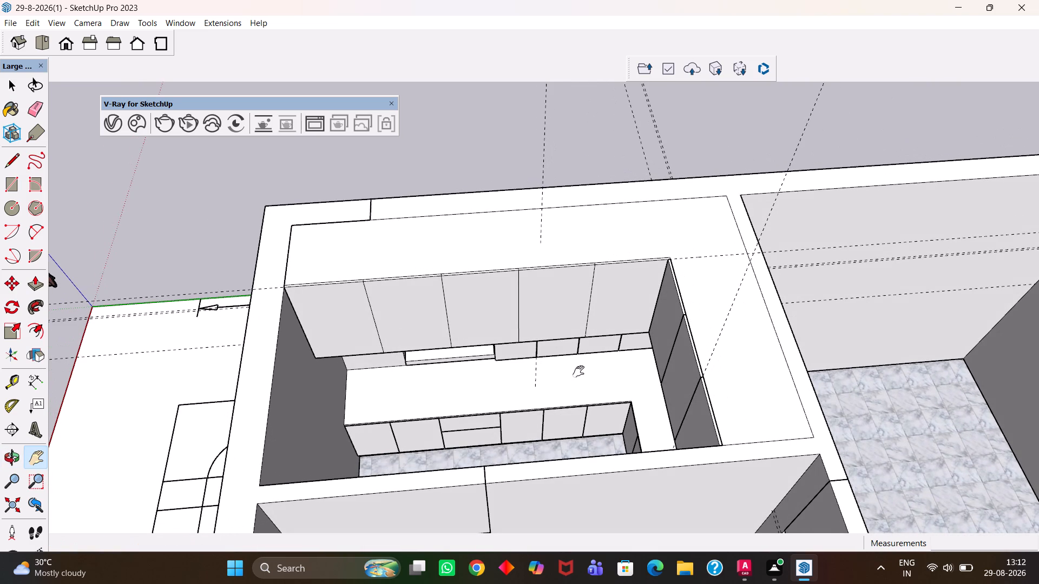
scroll(578, 371, "up", 1)
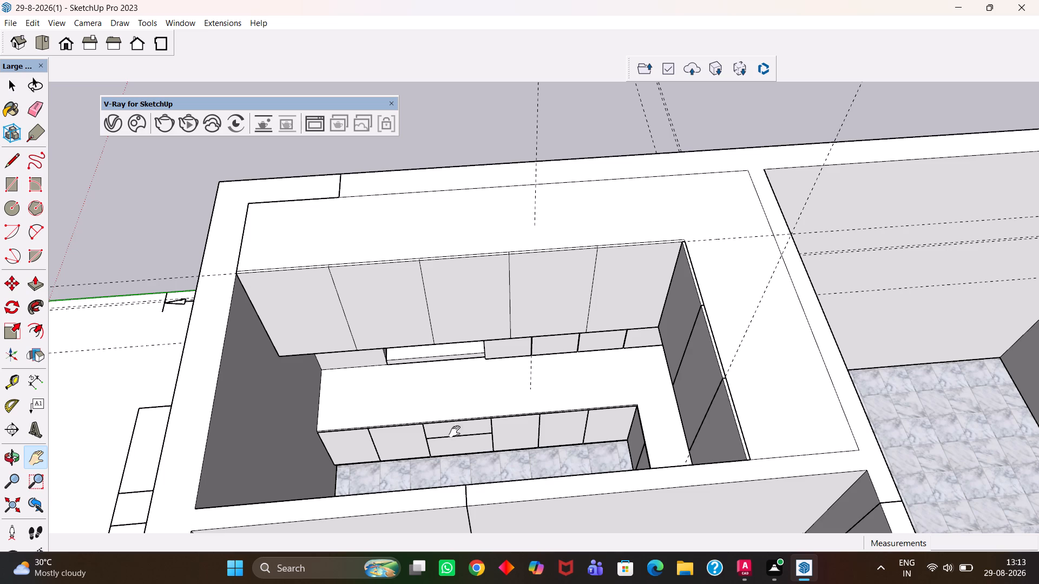
Examine the L-shaped kitchen overheads and base units, including the recess beneath the long overhead face and the inner corner.
key("h")
scroll(626, 402, "down", 17)
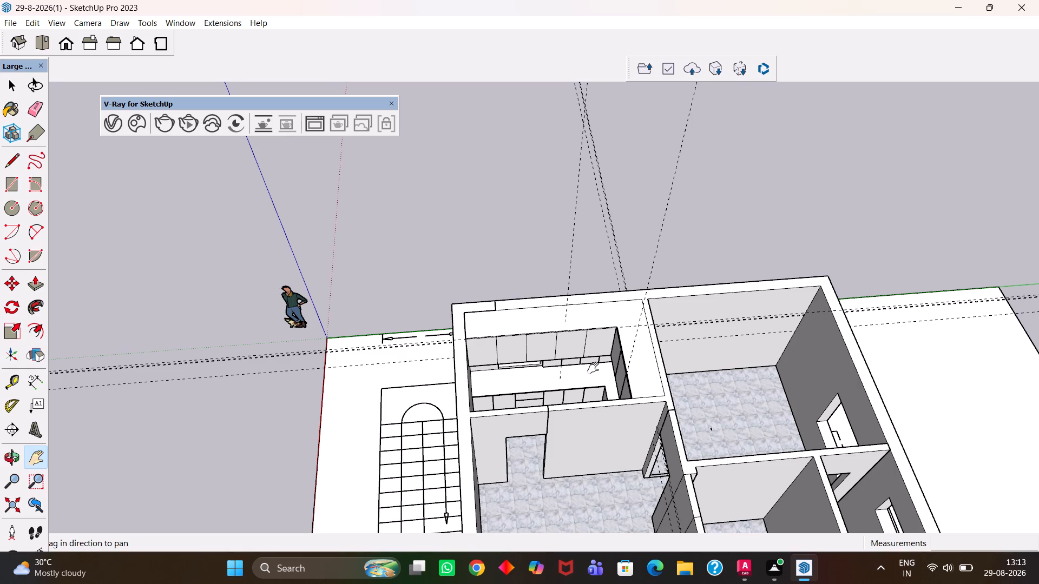
key("h")
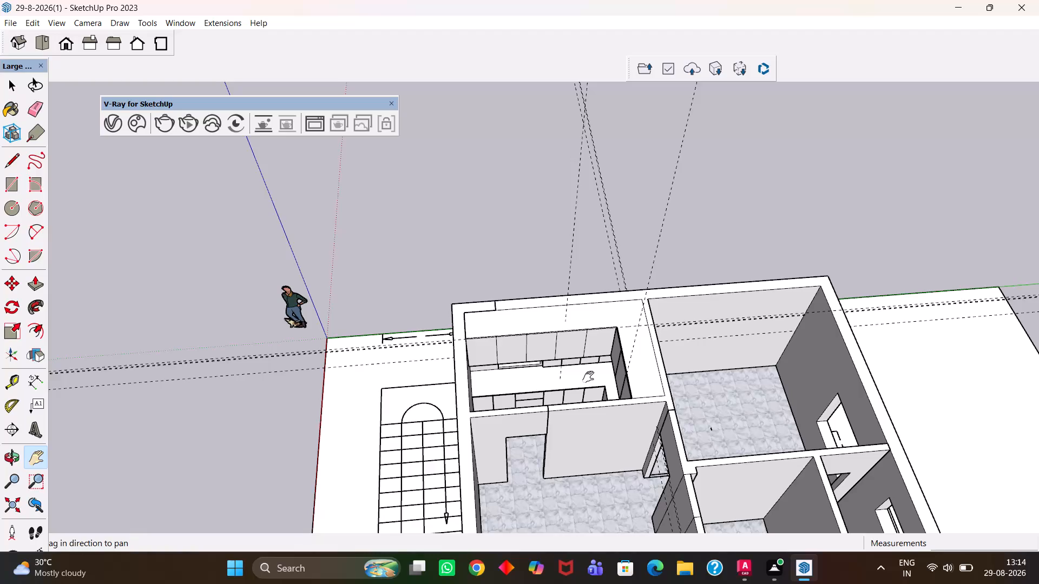
scroll(588, 377, "up", 16)
middle_click_drag(621, 385, 596, 397)
scroll(588, 391, "up", 1)
left_click_drag(494, 362, 645, 400)
scroll(426, 368, "up", 8)
middle_click_drag(426, 393, 420, 363)
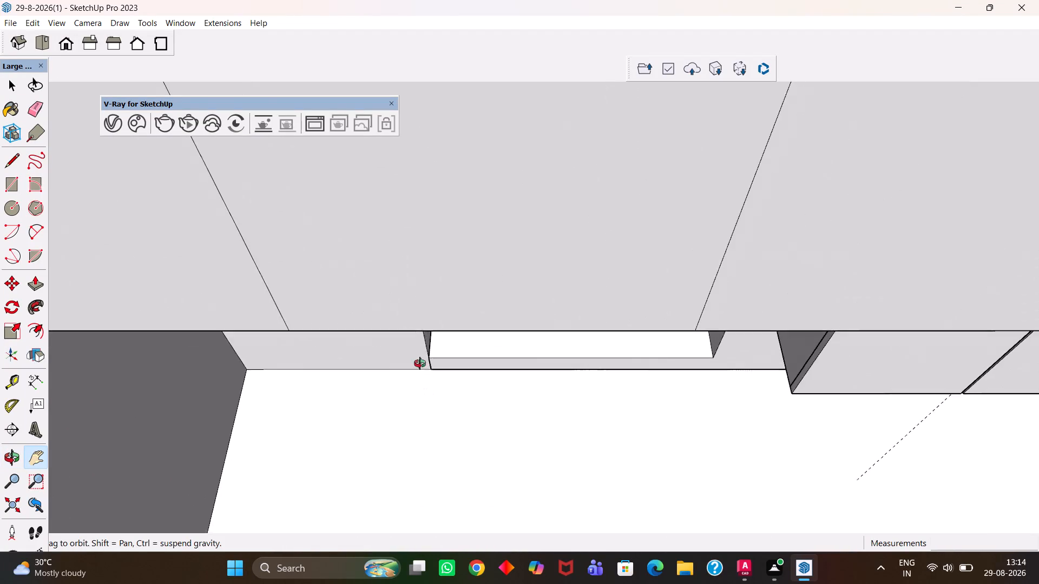
middle_click_drag(420, 363, 430, 289)
scroll(419, 348, "up", 1)
scroll(416, 296, "down", 5)
middle_click_drag(430, 307, 663, 429)
scroll(442, 324, "up", 1)
scroll(562, 359, "down", 4)
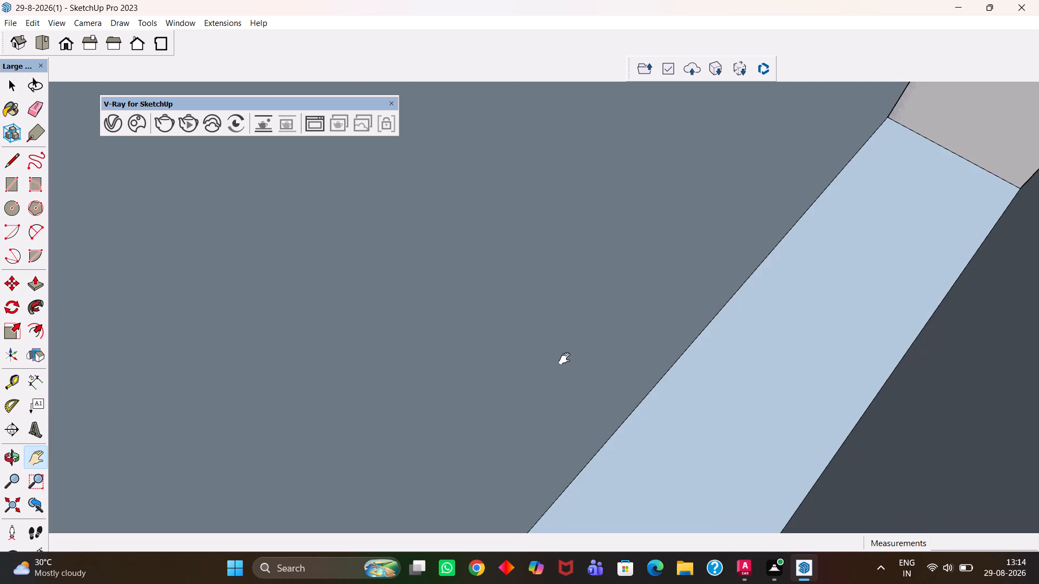
scroll(564, 359, "down", 5)
left_click_drag(529, 289, 778, 505)
left_click_drag(532, 320, 619, 412)
scroll(564, 393, "down", 11)
left_click_drag(625, 282, 556, 337)
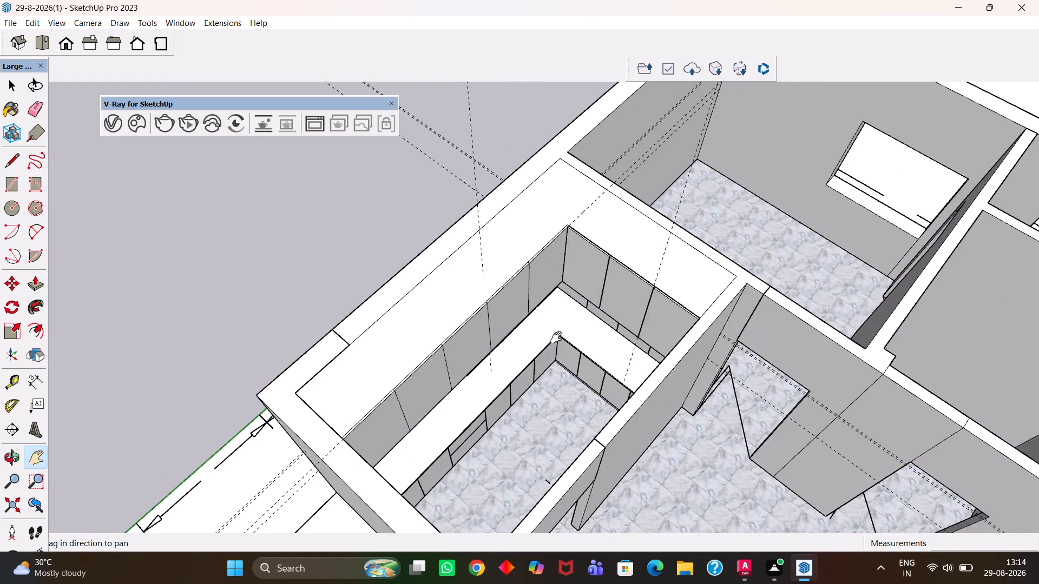
Look over the neighbouring tiled-floor room beside the kitchen, including its walls, window opening and doorways.
left_click_drag(556, 337, 464, 388)
middle_click_drag(411, 401, 502, 399)
left_click_drag(580, 287, 453, 419)
middle_click_drag(439, 396, 530, 428)
scroll(530, 428, "up", 4)
scroll(517, 428, "down", 5)
scroll(516, 401, "up", 1)
middle_click_drag(516, 401, 571, 460)
left_click_drag(627, 462, 665, 363)
middle_click_drag(605, 386, 606, 439)
middle_click(606, 439)
scroll(606, 439, "up", 1)
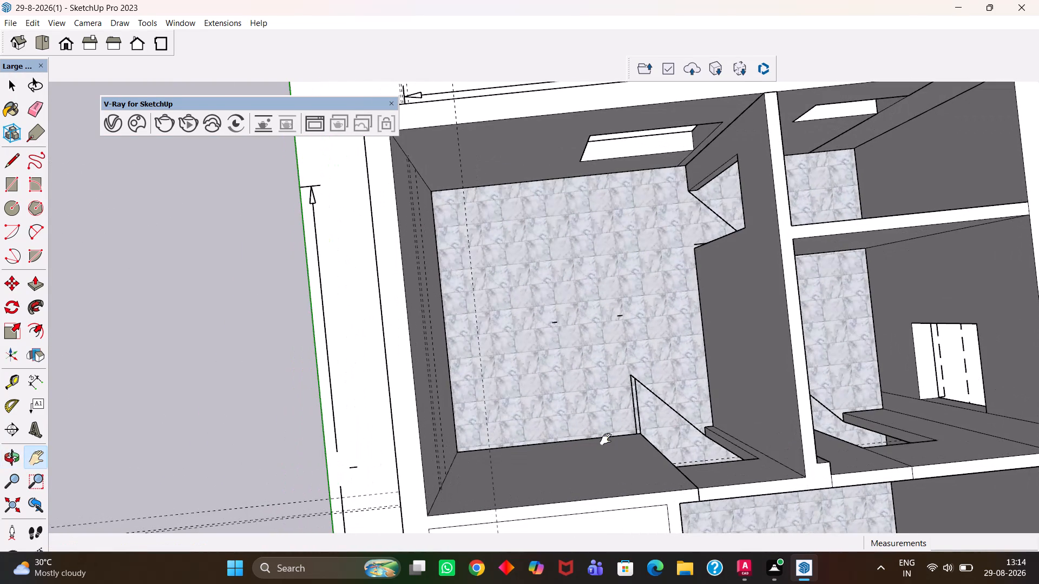
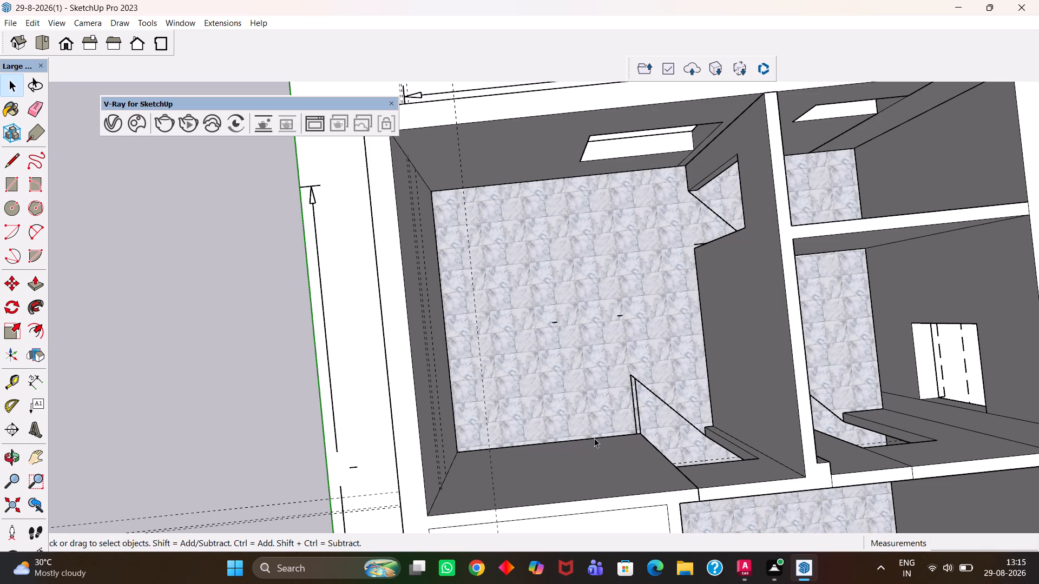
Look over the tiled rooms from above, including their walls, window openings, doorways and door swings.
scroll(673, 291, "down", 16)
scroll(679, 368, "up", 4)
middle_click_drag(684, 397, 703, 196)
scroll(669, 301, "up", 4)
middle_click(669, 301)
middle_click_drag(472, 299, 728, 370)
scroll(504, 329, "up", 1)
middle_click_drag(568, 322, 693, 354)
scroll(650, 351, "up", 1)
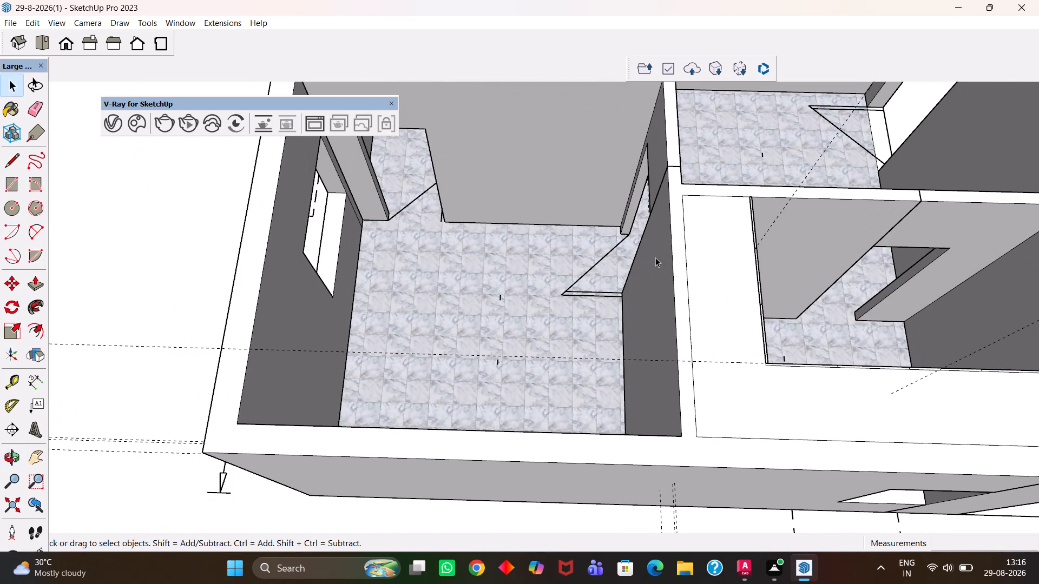
middle_click_drag(613, 361, 623, 361)
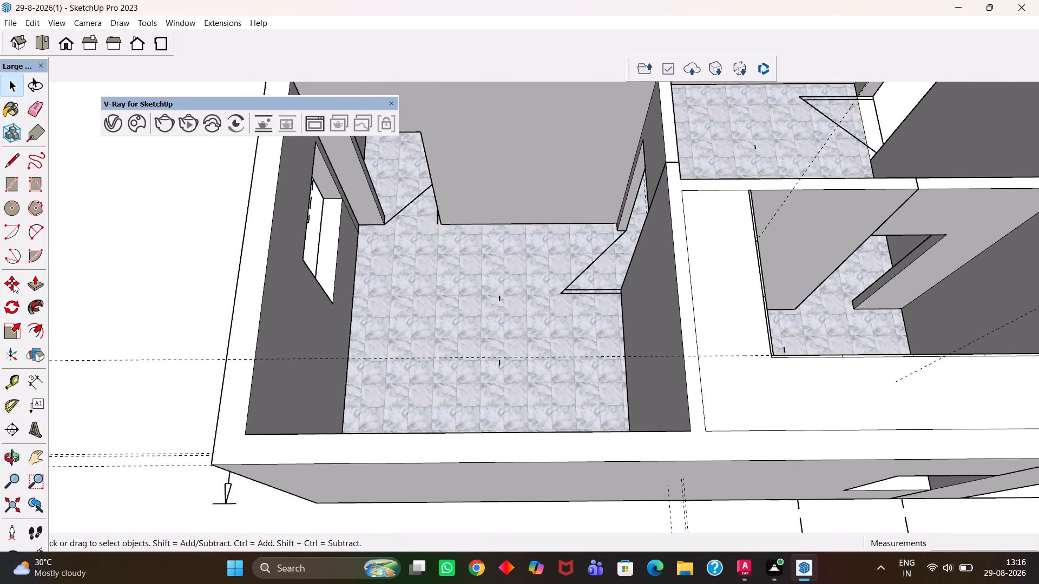
left_click(33, 454)
left_click_drag(597, 330, 516, 410)
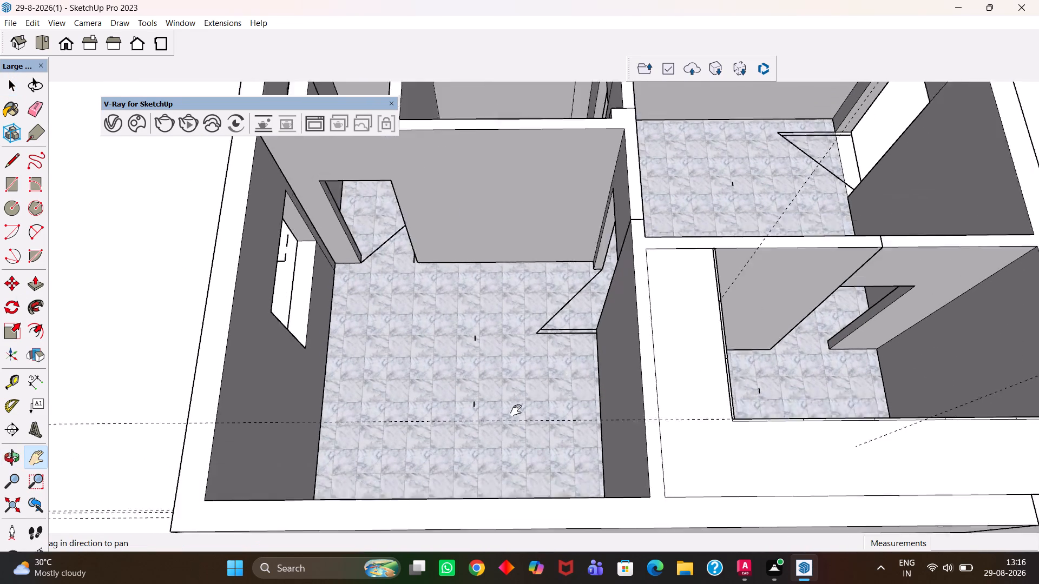
left_click_drag(516, 410, 495, 419)
scroll(516, 404, "down", 5)
middle_click_drag(564, 321, 580, 368)
scroll(571, 373, "up", 6)
scroll(580, 367, "down", 7)
left_click_drag(392, 354, 596, 284)
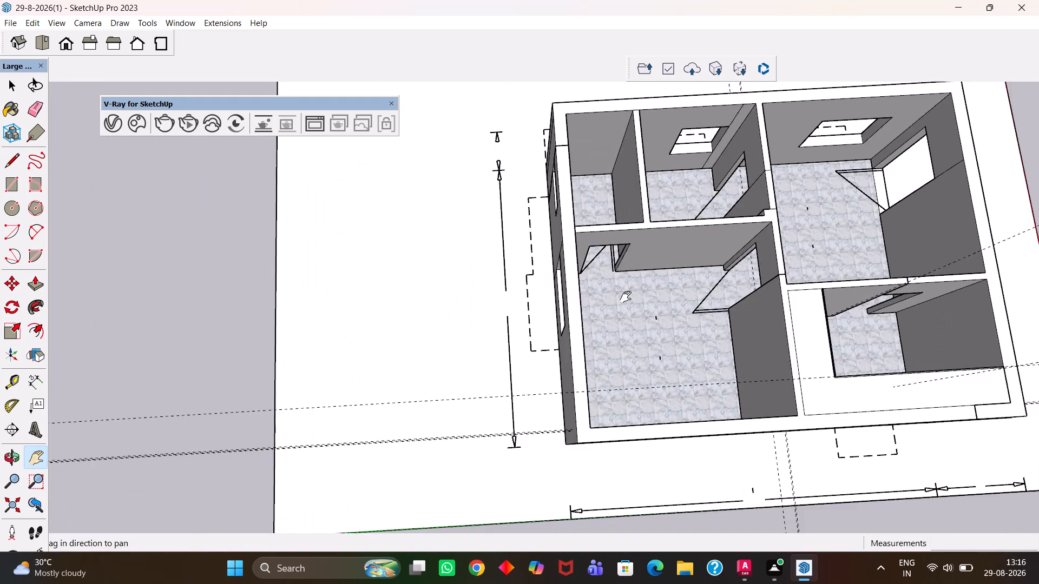
scroll(636, 299, "up", 7)
middle_click(636, 299)
scroll(636, 299, "down", 8)
left_click_drag(795, 404, 791, 279)
scroll(773, 255, "up", 4)
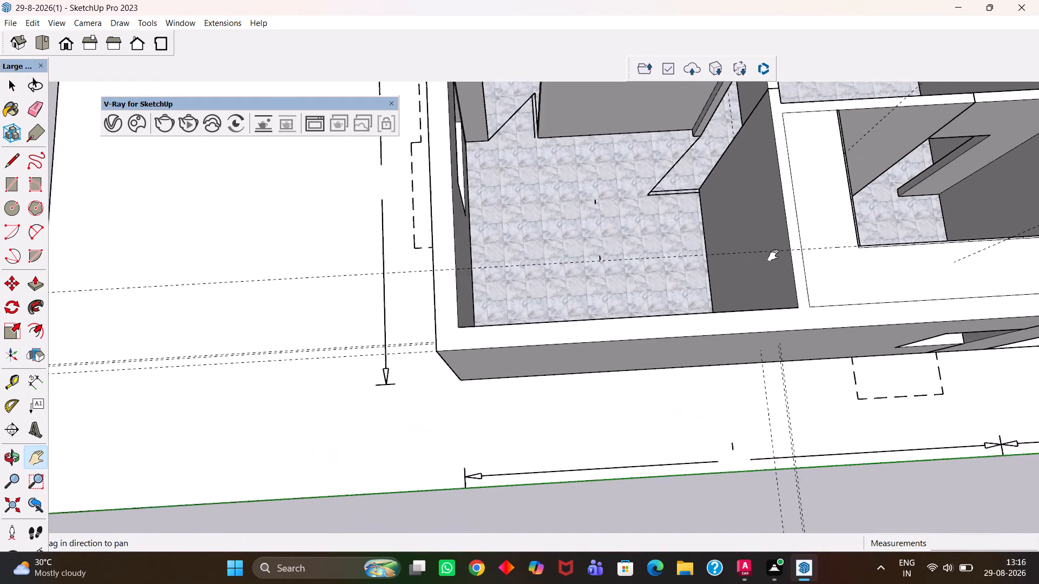
scroll(773, 255, "up", 2)
left_click_drag(768, 222, 633, 380)
scroll(627, 360, "up", 7)
scroll(627, 360, "down", 8)
left_click_drag(729, 256, 555, 429)
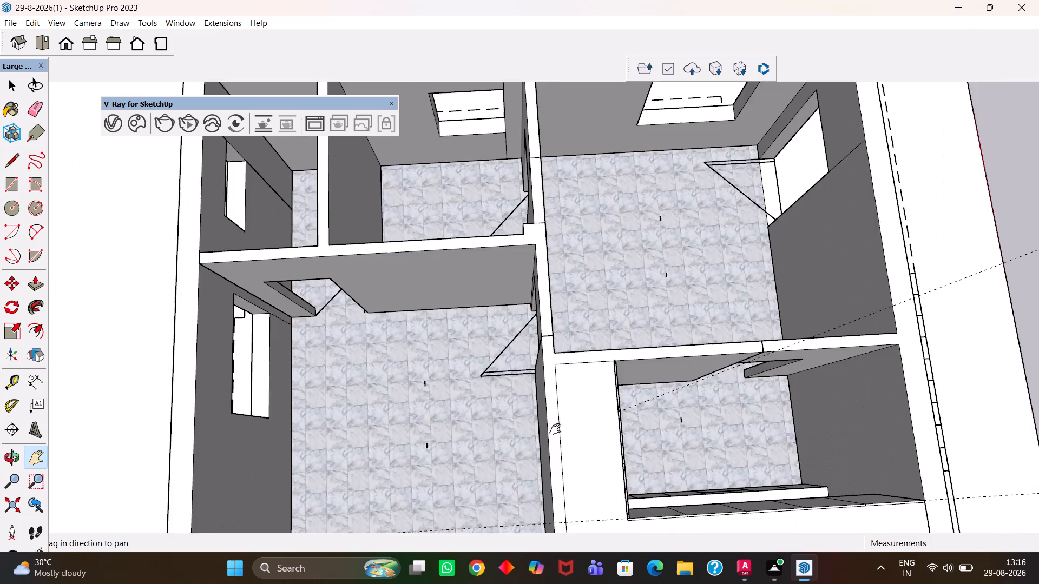
left_click_drag(555, 429, 517, 457)
scroll(587, 319, "up", 6)
scroll(586, 320, "down", 6)
Examine the kitchen and the adjoining tiled room, including the outer wall and doorway facing the staircase outline.
middle_click_drag(696, 380, 366, 333)
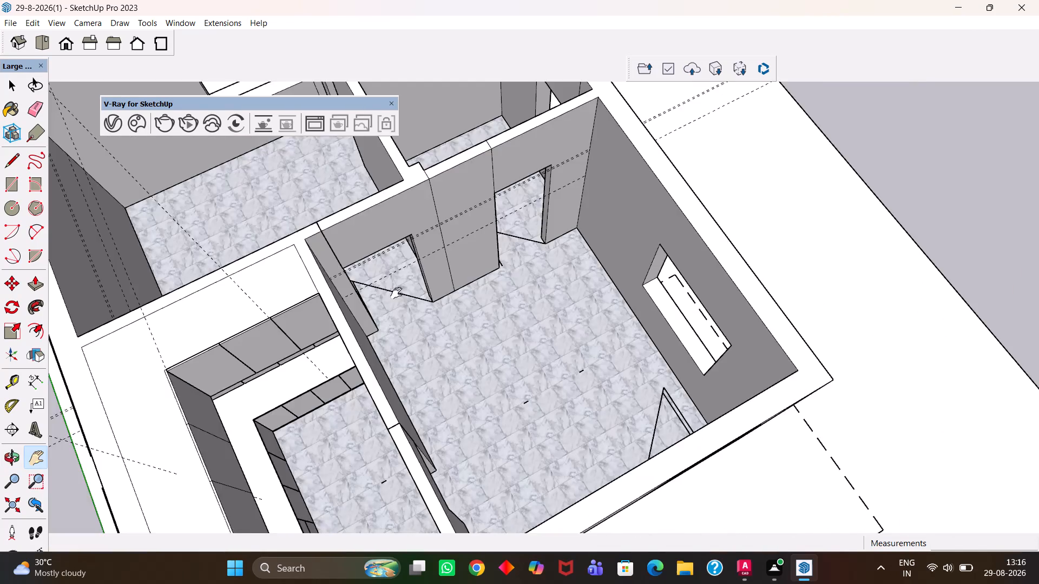
scroll(512, 304, "up", 6)
left_click_drag(481, 339, 548, 230)
scroll(547, 229, "down", 12)
scroll(637, 294, "up", 1)
middle_click_drag(637, 295, 369, 266)
scroll(517, 227, "up", 3)
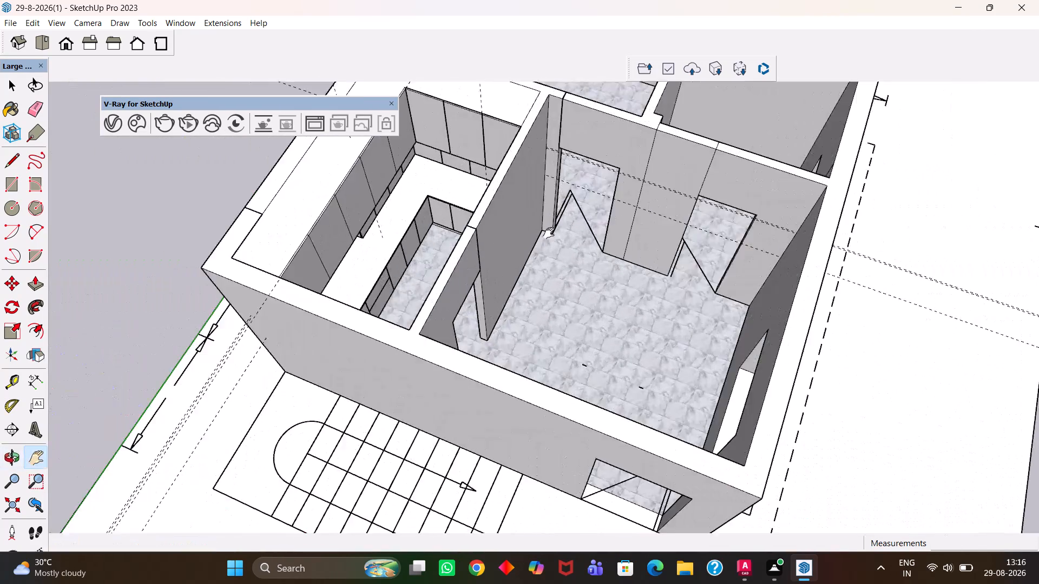
scroll(549, 233, "up", 2)
middle_click_drag(414, 269, 749, 237)
scroll(454, 207, "down", 9)
scroll(616, 260, "up", 1)
middle_click_drag(628, 260, 435, 218)
middle_click_drag(442, 198, 444, 191)
scroll(444, 190, "up", 1)
scroll(535, 255, "up", 5)
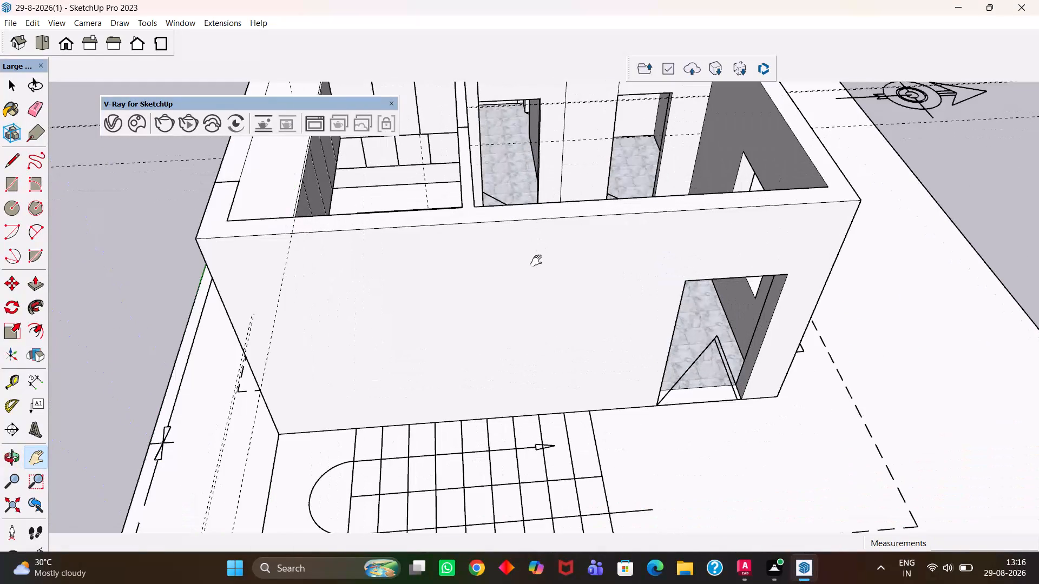
Sample the Marble Carrara Floor Tile material from the floor inside the outer doorway and put the materials palette away.
key("b")
key("Return")
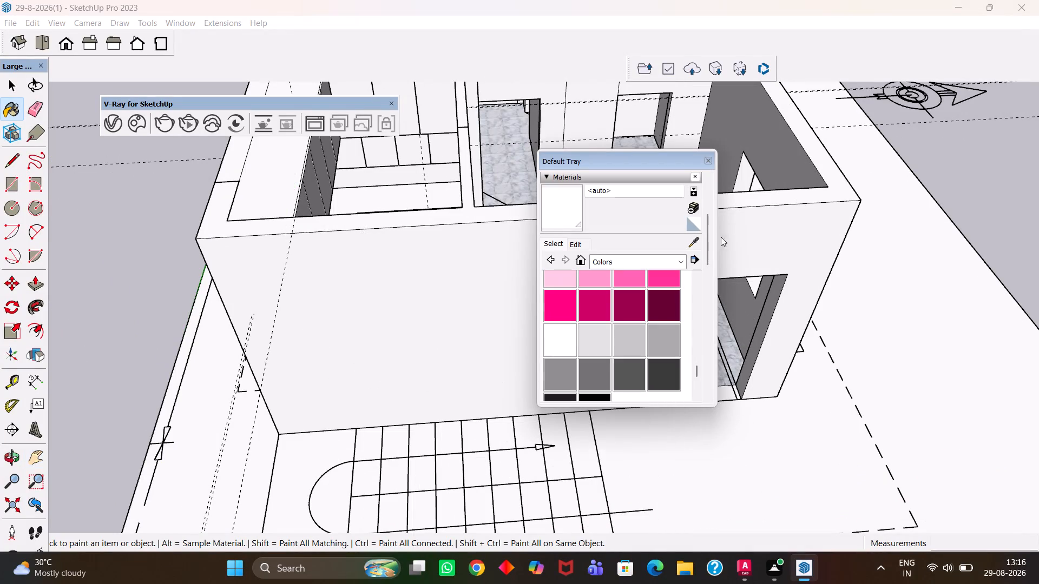
left_click(574, 245)
left_click(556, 247)
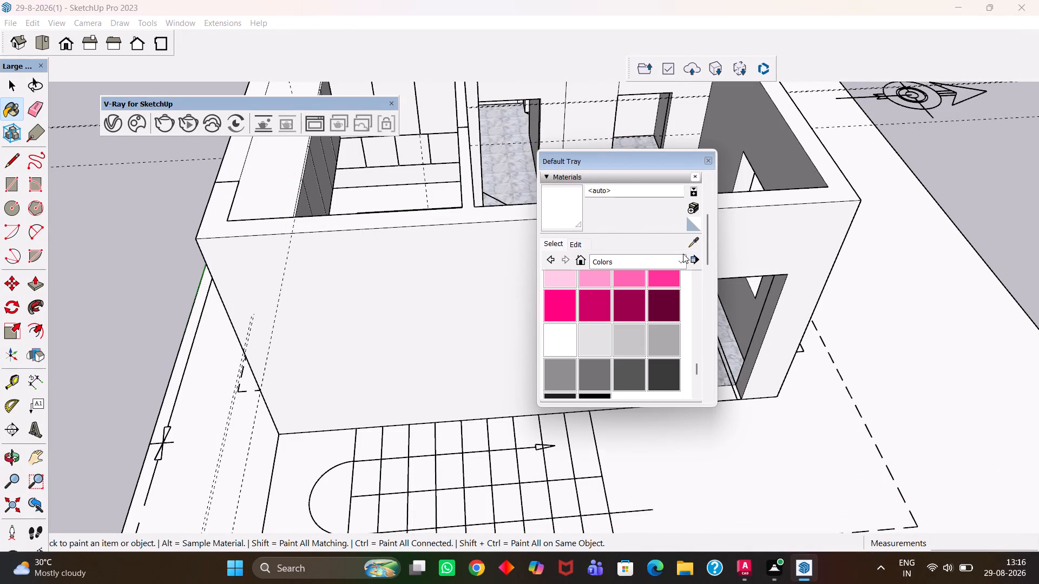
left_click(690, 238)
left_click(733, 347)
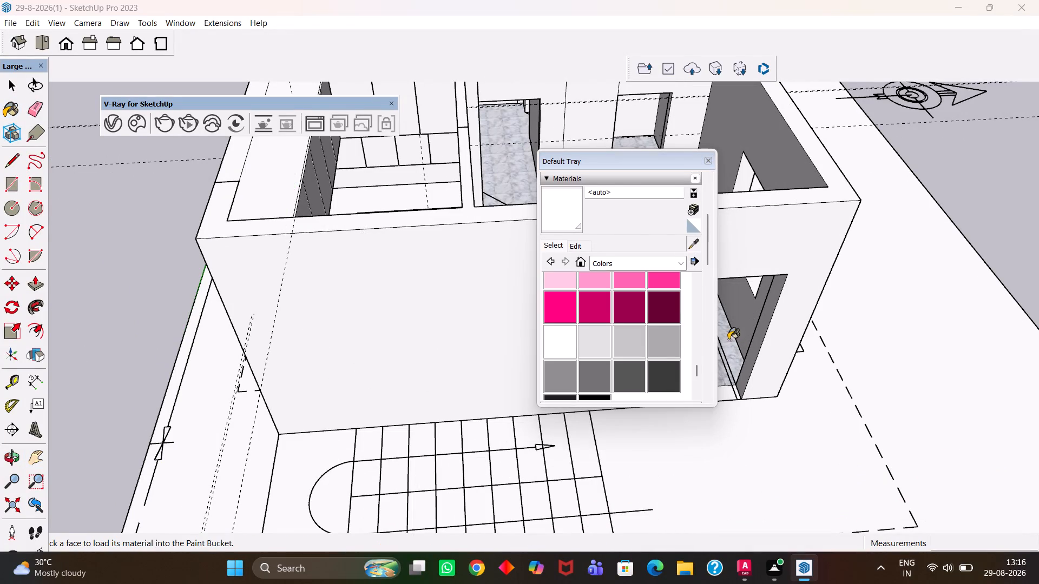
left_click(710, 159)
Examine the whole house layout from outside and above, keeping the materials palette out of the way.
scroll(538, 226, "down", 7)
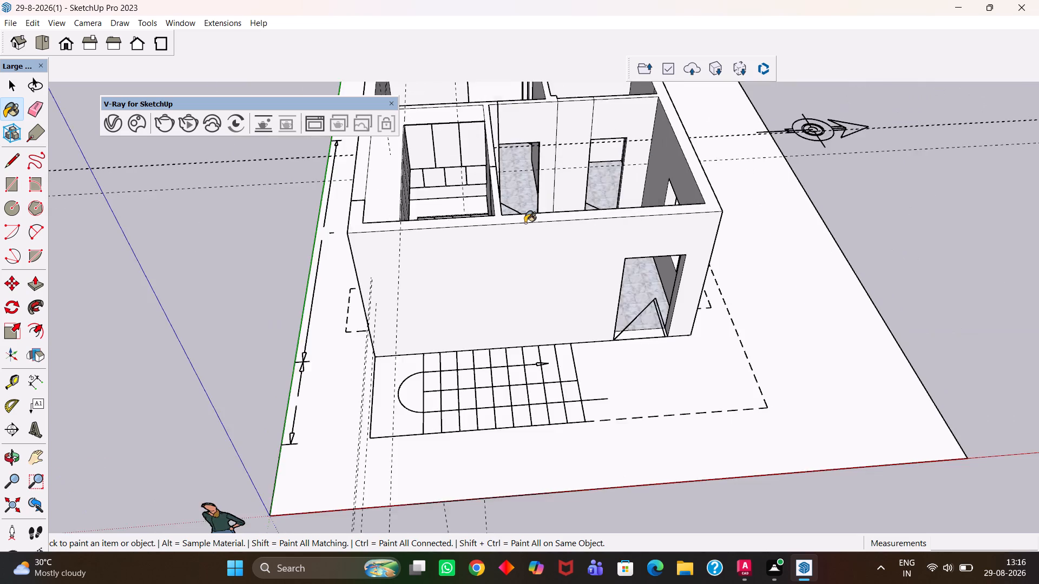
scroll(525, 223, "down", 3)
scroll(535, 170, "up", 1)
middle_click_drag(535, 170, 718, 244)
middle_click_drag(338, 235, 684, 257)
scroll(506, 268, "up", 1)
scroll(423, 276, "up", 2)
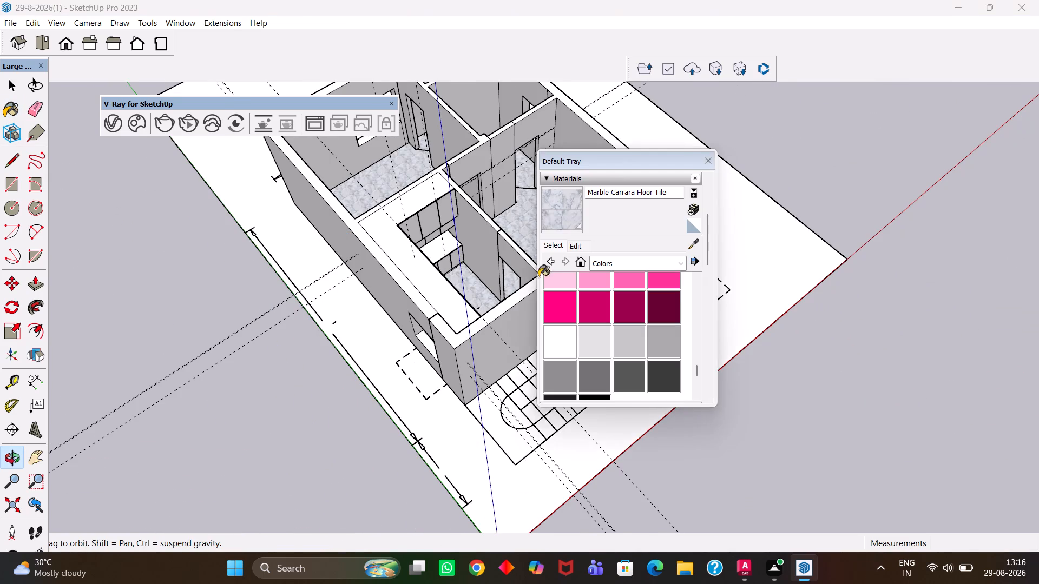
left_click(711, 161)
middle_click_drag(357, 340, 646, 290)
middle_click_drag(383, 302, 424, 388)
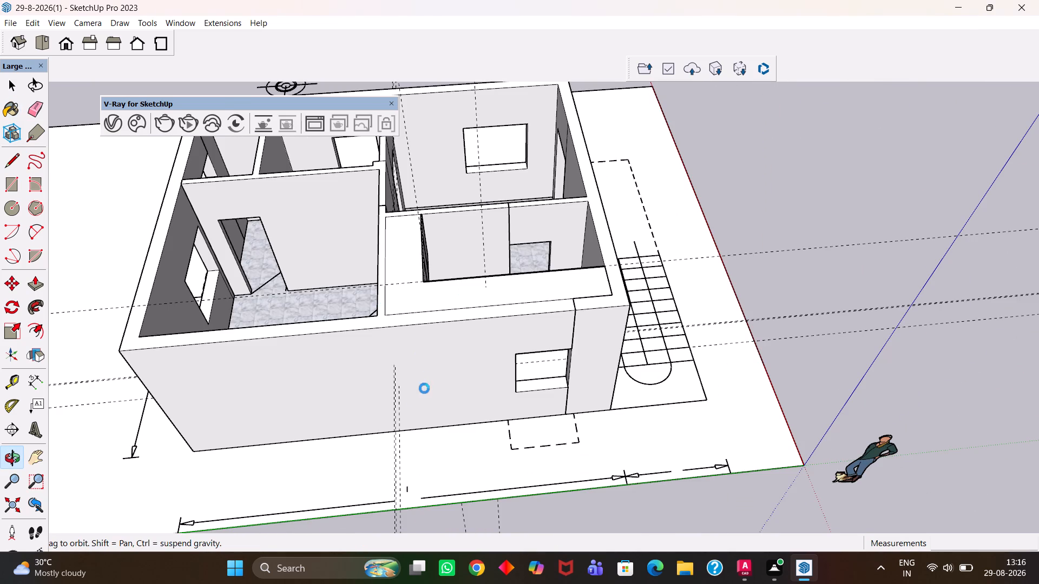
middle_click_drag(424, 388, 400, 395)
scroll(422, 353, "up", 1)
middle_click_drag(439, 248, 456, 336)
scroll(588, 242, "up", 1)
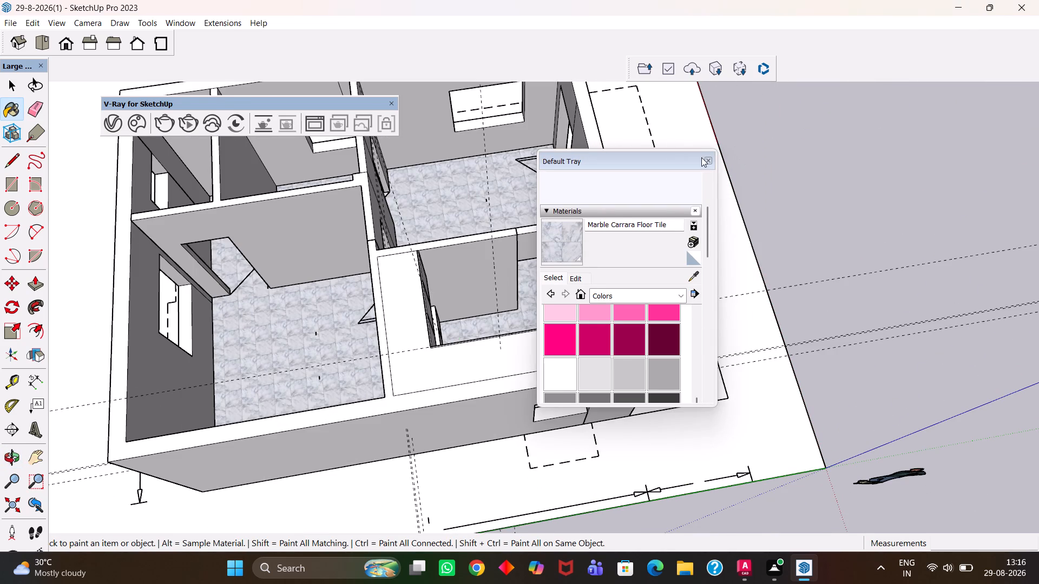
left_click(703, 160)
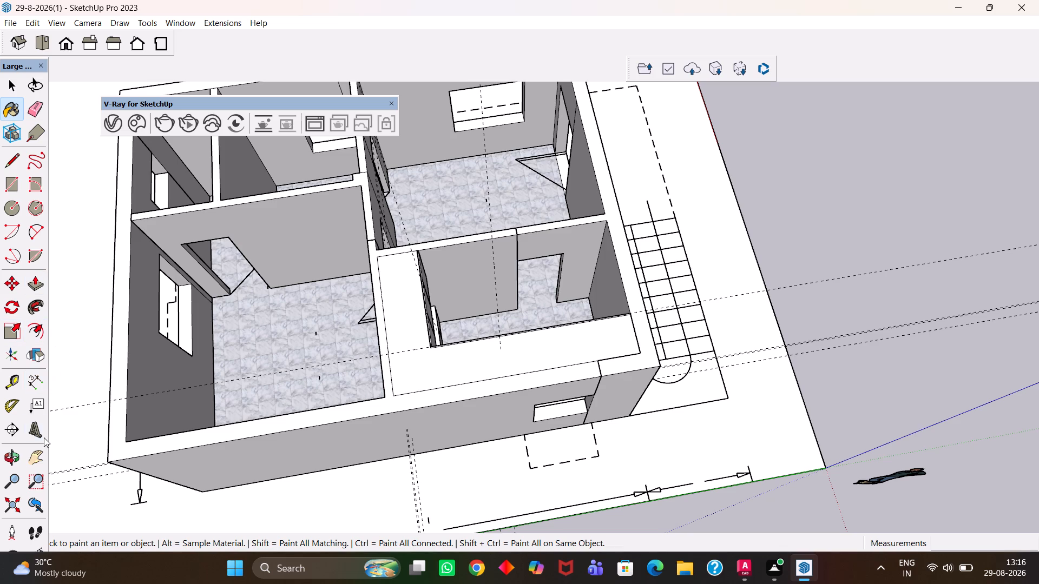
left_click(30, 456)
left_click_drag(371, 286, 465, 315)
scroll(502, 294, "down", 5)
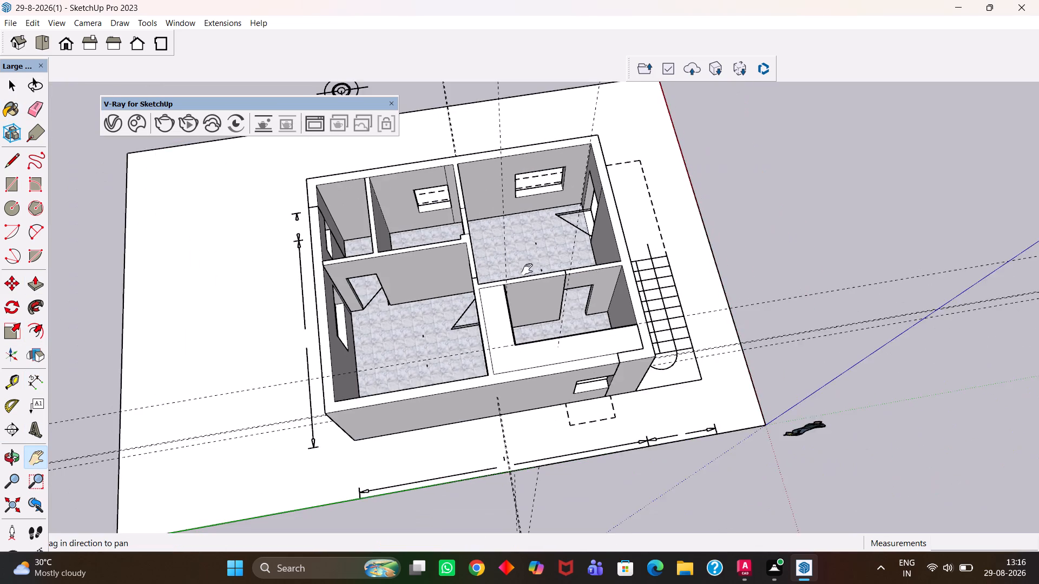
middle_click_drag(536, 257, 515, 300)
scroll(515, 300, "up", 1)
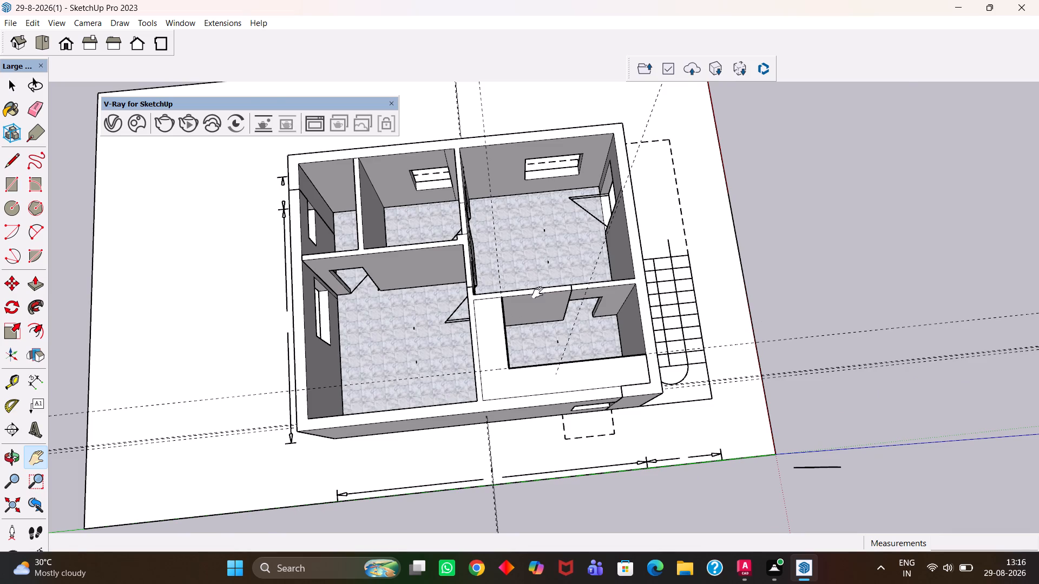
scroll(524, 291, "up", 6)
middle_click_drag(516, 294, 486, 341)
scroll(493, 350, "down", 6)
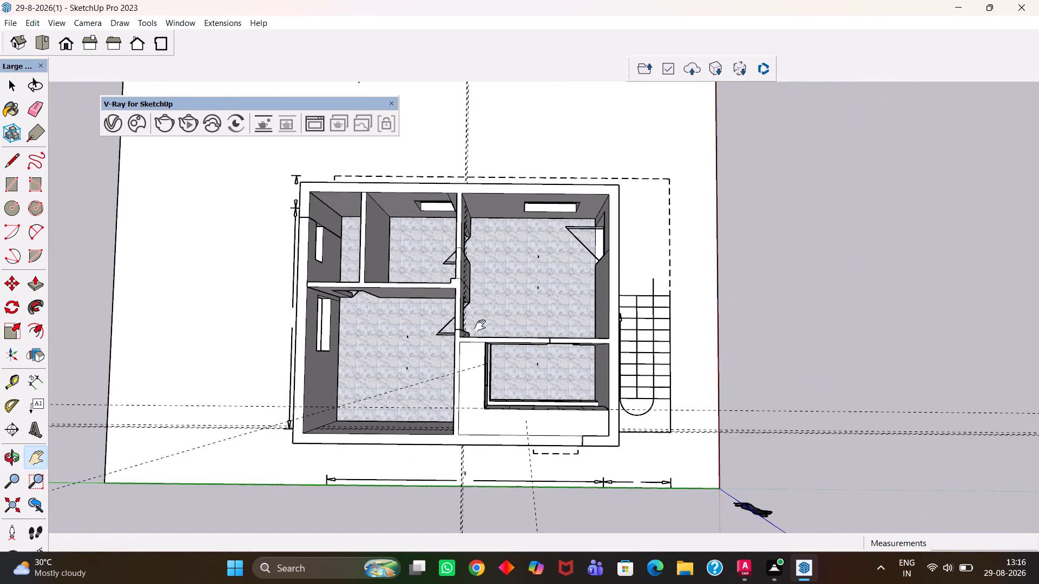
scroll(472, 318, "up", 4)
middle_click_drag(445, 335, 467, 304)
scroll(458, 328, "up", 1)
scroll(467, 304, "down", 4)
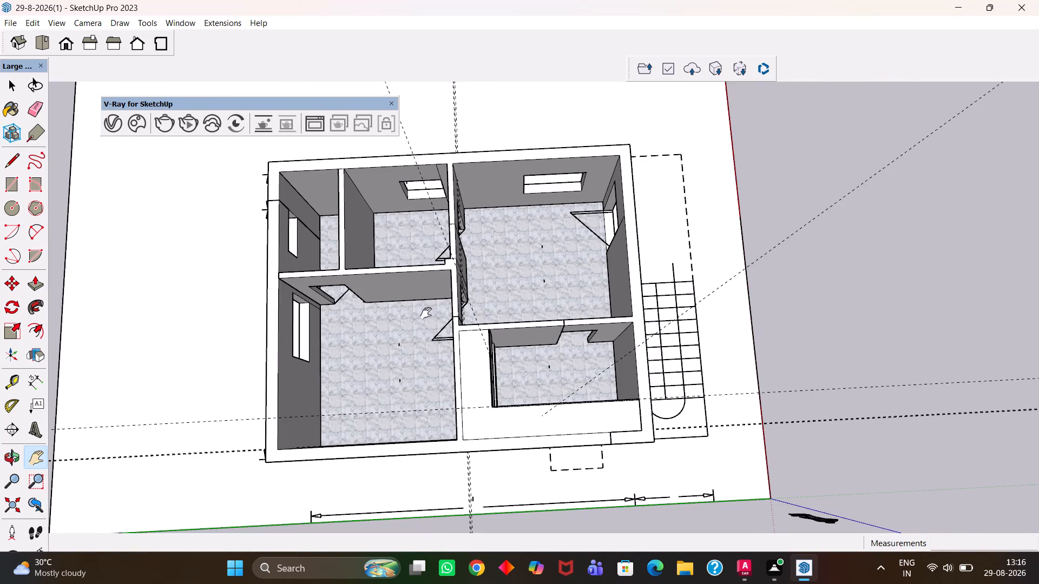
Inspect the marble tile floors, partition walls and doorways room by room across the house.
left_click_drag(416, 331, 623, 286)
scroll(639, 277, "up", 5)
scroll(640, 277, "down", 6)
left_click_drag(701, 255, 413, 390)
scroll(410, 374, "up", 2)
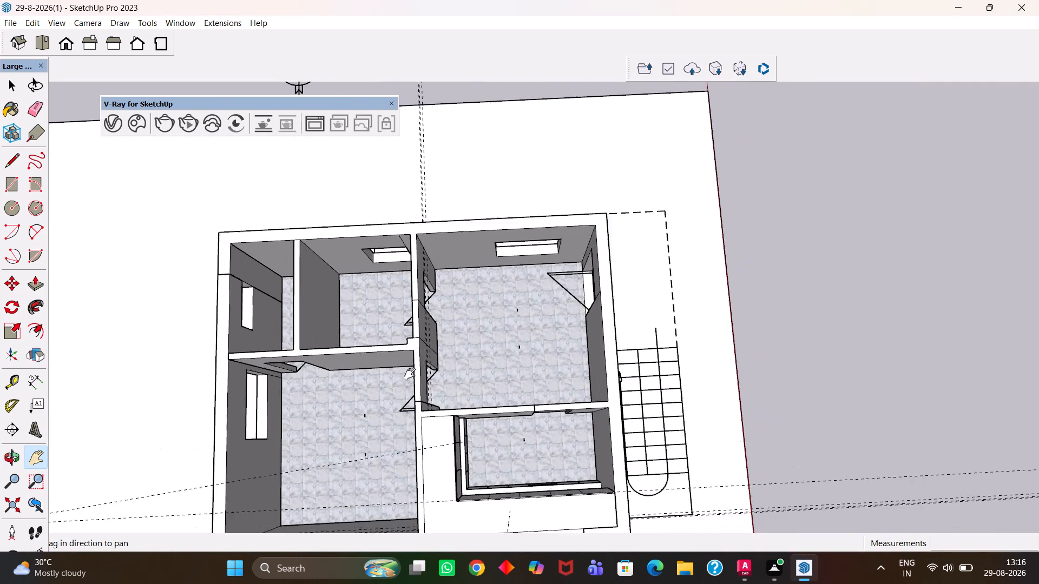
scroll(410, 374, "up", 4)
scroll(410, 374, "down", 8)
left_click_drag(367, 388, 459, 295)
scroll(474, 306, "up", 10)
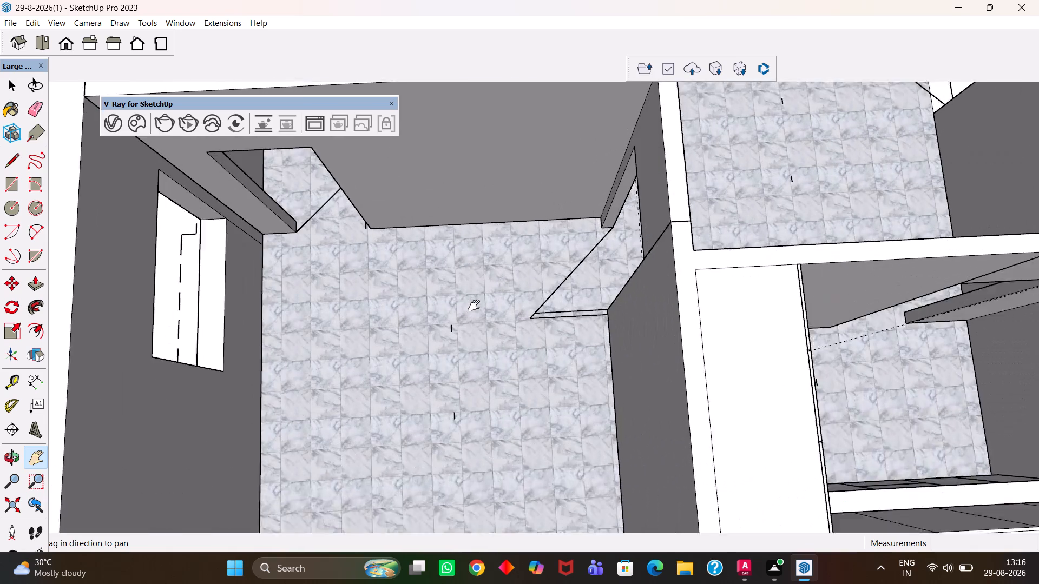
scroll(474, 306, "up", 1)
scroll(474, 306, "down", 11)
scroll(446, 341, "up", 7)
scroll(566, 244, "up", 5)
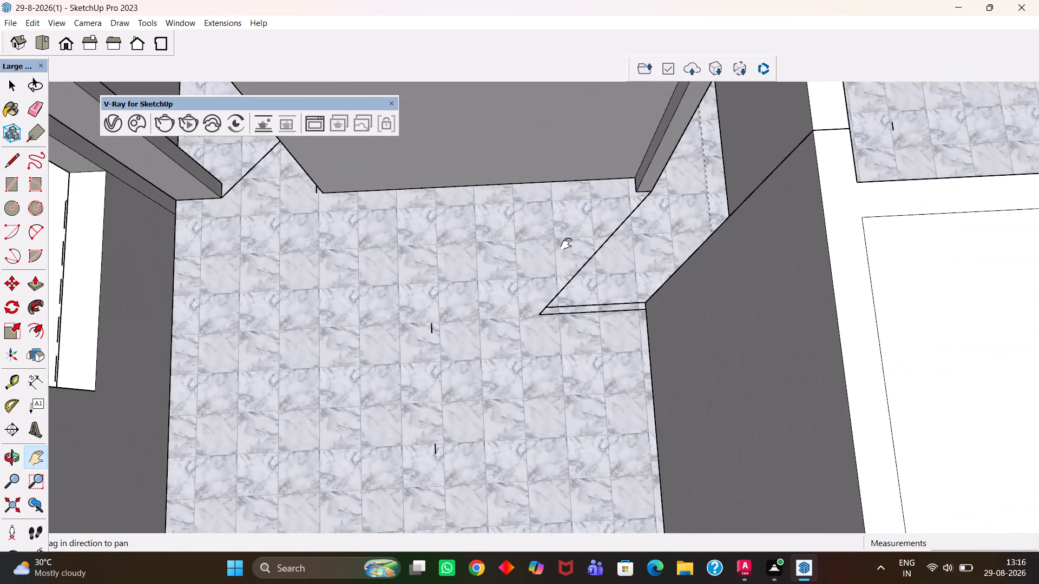
scroll(566, 244, "up", 6)
scroll(566, 244, "down", 15)
scroll(592, 337, "up", 7)
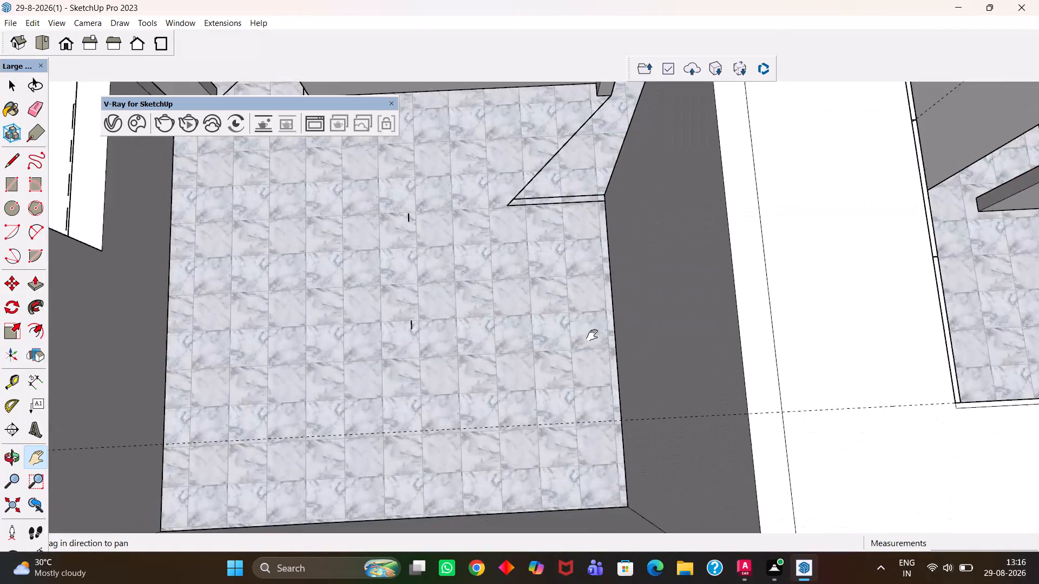
scroll(589, 336, "up", 7)
scroll(568, 347, "down", 19)
left_click_drag(780, 309, 570, 362)
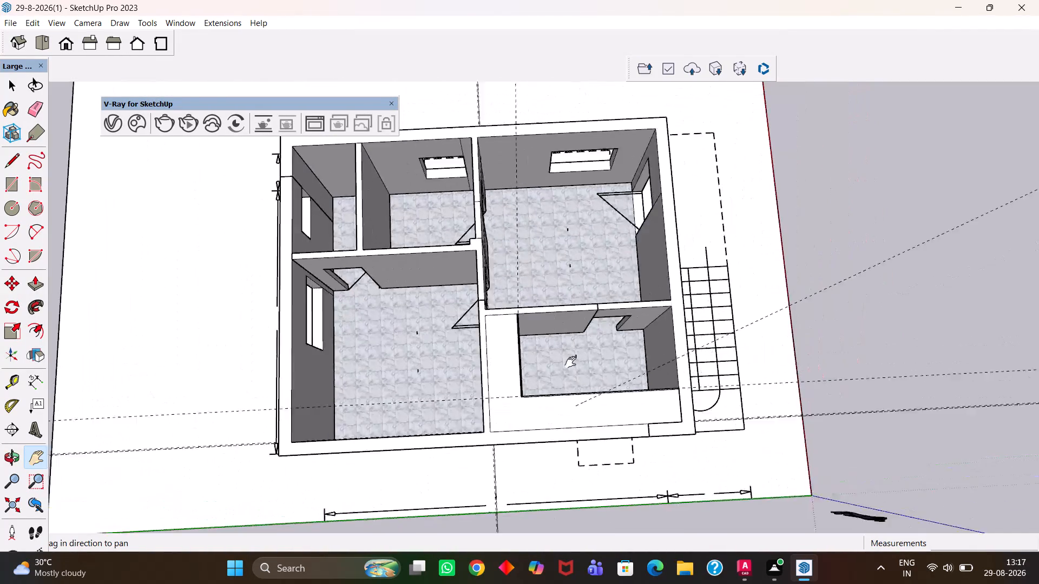
left_click_drag(570, 362, 567, 364)
scroll(492, 376, "up", 12)
scroll(491, 376, "down", 8)
left_click_drag(507, 275, 639, 555)
left_click_drag(555, 360, 636, 516)
scroll(633, 502, "up", 5)
left_click_drag(498, 467, 637, 288)
scroll(637, 288, "down", 4)
left_click_drag(689, 349, 675, 288)
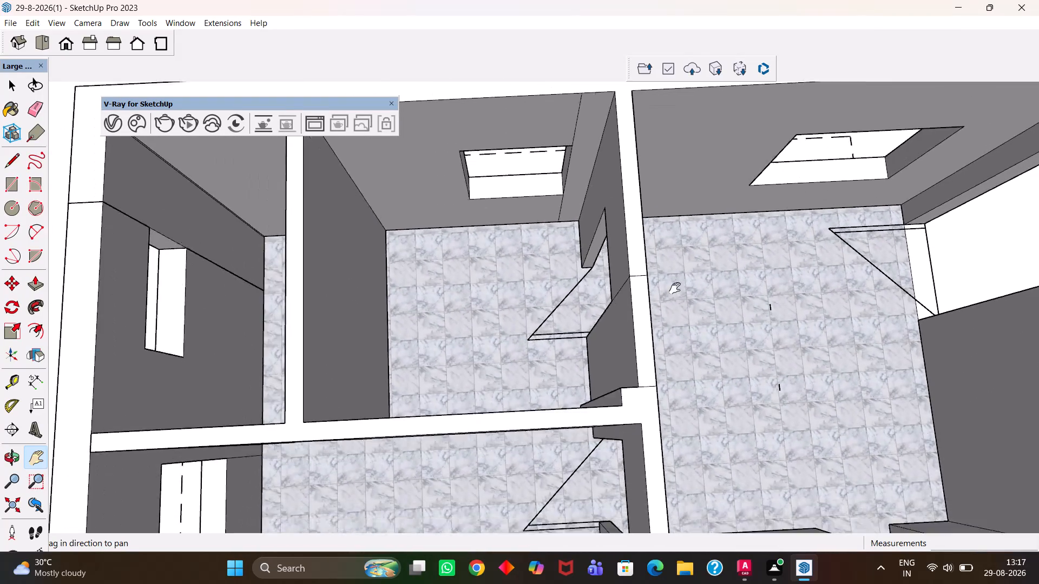
left_click_drag(675, 288, 626, 221)
scroll(625, 229, "down", 6)
left_click_drag(540, 337, 606, 281)
scroll(606, 281, "up", 4)
left_click_drag(713, 268, 498, 344)
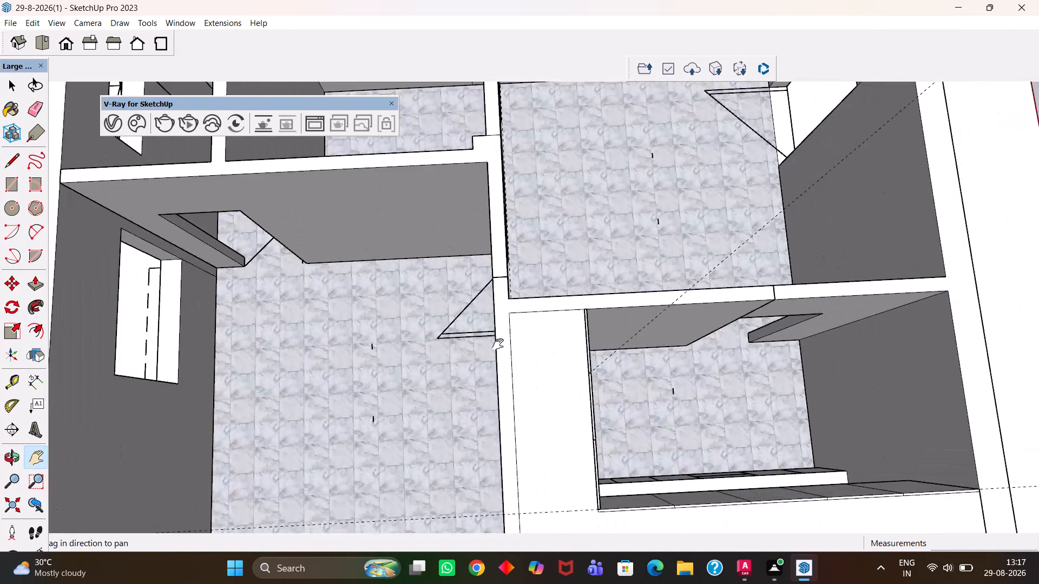
scroll(509, 342, "down", 5)
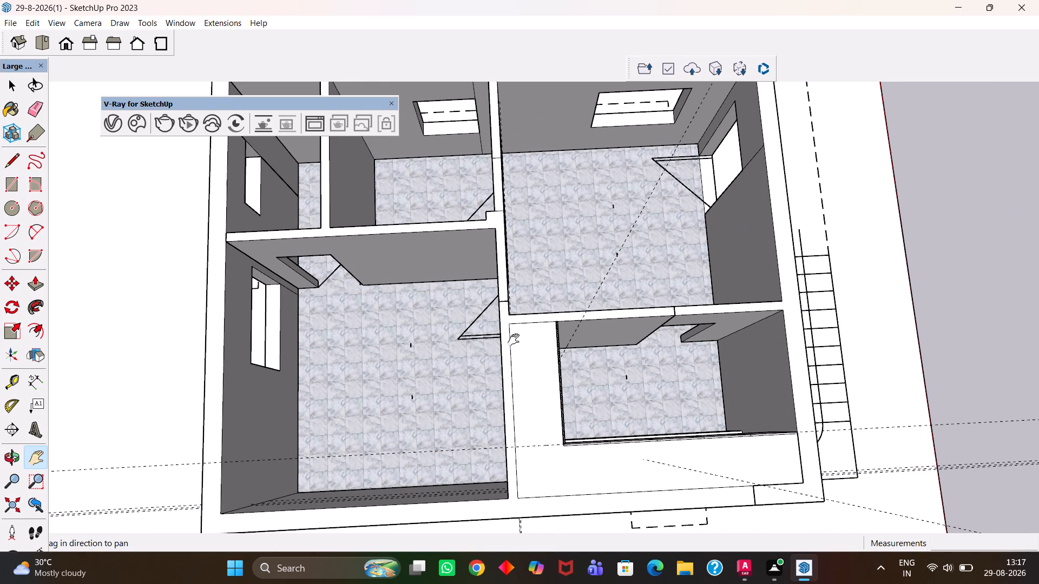
scroll(604, 313, "down", 8)
Examine the kitchen's tiled floor, L-shaped base units, countertop and overhead door panels up close.
scroll(594, 341, "up", 9)
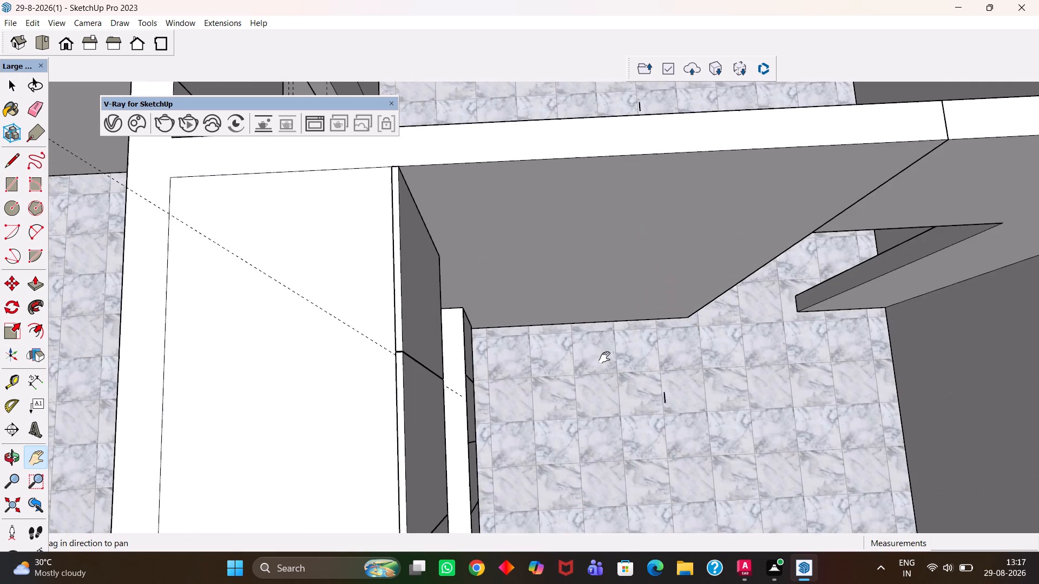
scroll(604, 357, "up", 1)
left_click_drag(712, 399, 485, 303)
middle_click_drag(561, 342, 358, 357)
scroll(527, 353, "up", 1)
scroll(491, 309, "up", 5)
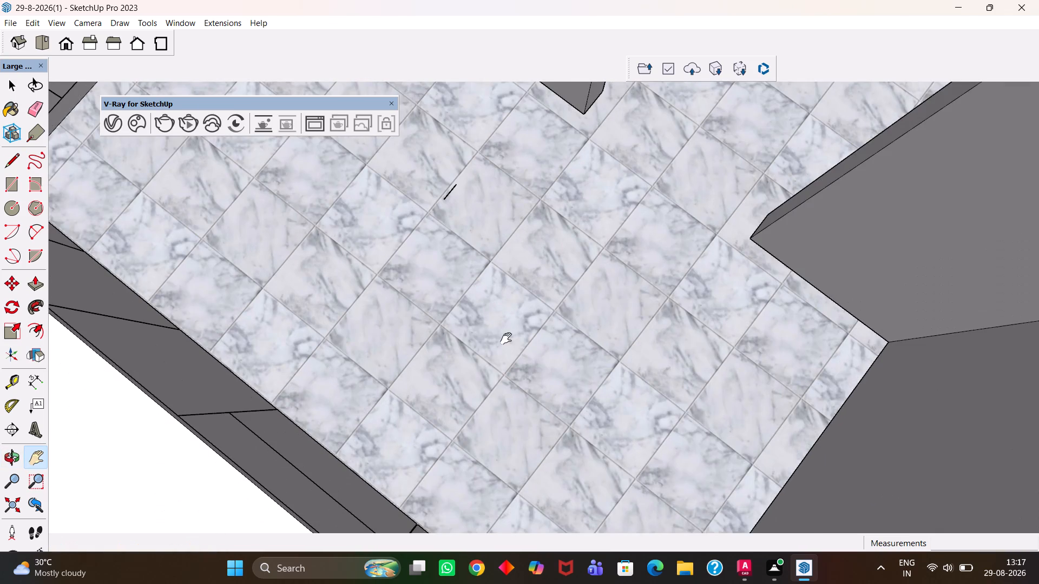
scroll(360, 327, "up", 1)
middle_click_drag(682, 335, 238, 306)
scroll(338, 214, "down", 4)
left_click_drag(417, 197, 454, 388)
middle_click_drag(471, 396, 378, 373)
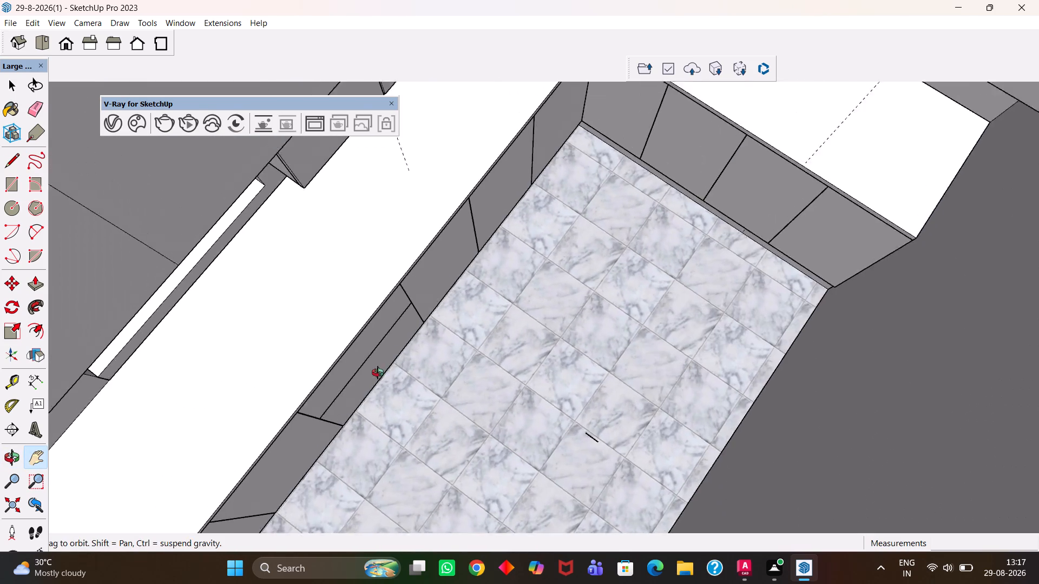
middle_click_drag(378, 373, 519, 311)
left_click_drag(538, 248, 458, 442)
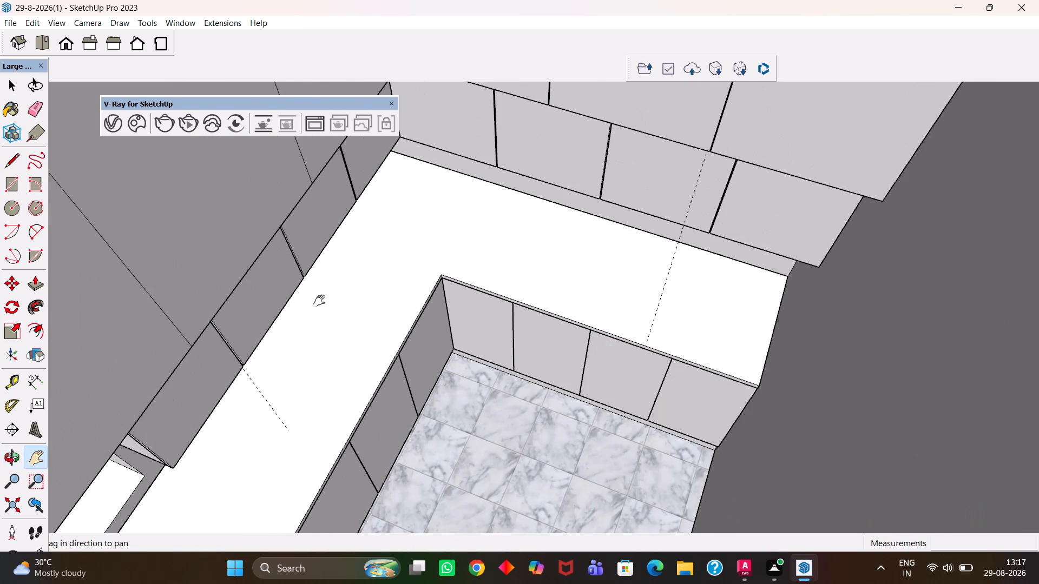
scroll(548, 283, "up", 1)
middle_click_drag(584, 281, 354, 306)
scroll(271, 280, "up", 1)
left_click_drag(269, 278, 669, 348)
middle_click_drag(673, 334, 488, 366)
scroll(640, 345, "up", 1)
middle_click_drag(614, 260, 695, 232)
scroll(650, 225, "up", 1)
scroll(339, 269, "down", 20)
scroll(339, 269, "down", 2)
middle_click_drag(347, 338, 437, 357)
scroll(347, 338, "up", 1)
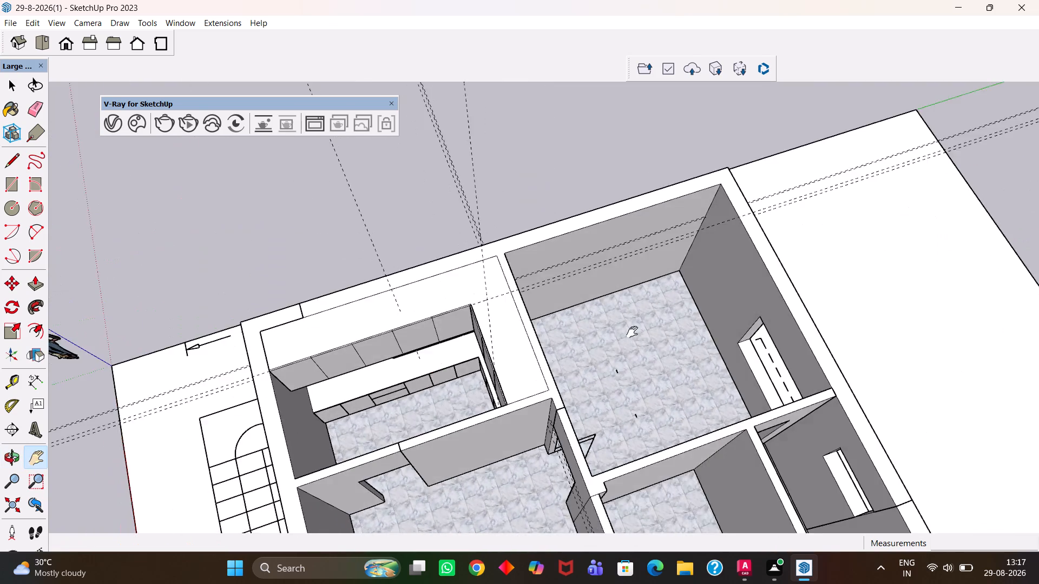
Examine the tiled rooms, partition walls and kitchen from above across the house.
scroll(633, 332, "up", 4)
left_click_drag(725, 338, 570, 326)
middle_click_drag(484, 374, 747, 295)
scroll(670, 310, "down", 5)
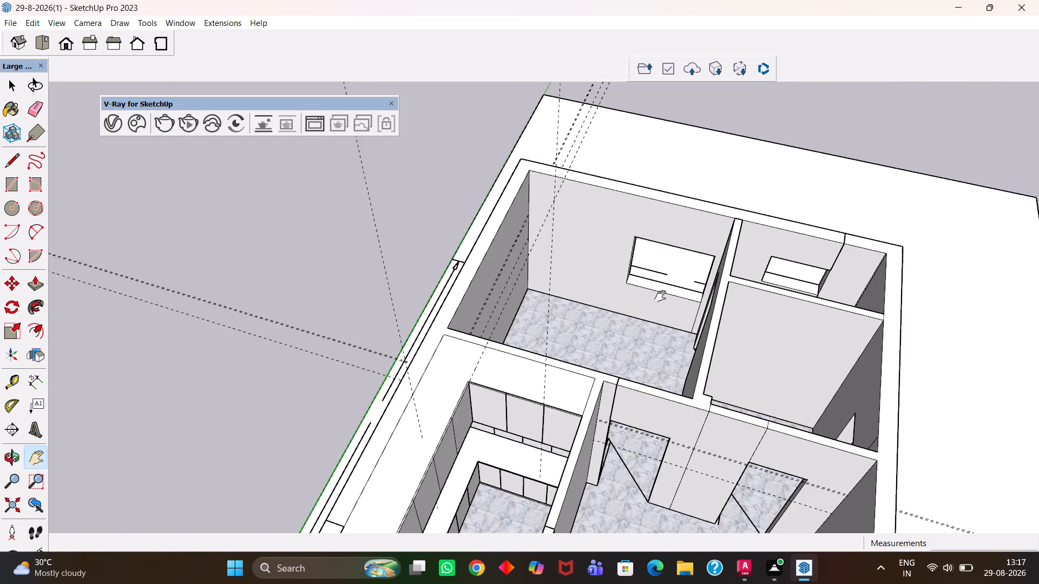
middle_click_drag(557, 275, 674, 383)
scroll(564, 315, "up", 1)
scroll(653, 401, "up", 7)
scroll(676, 381, "down", 9)
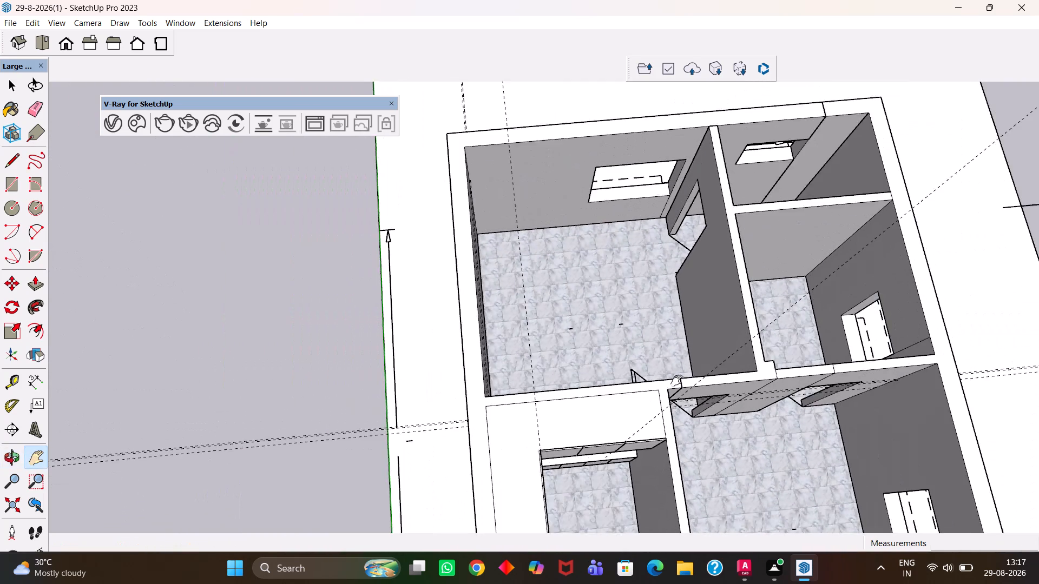
left_click_drag(786, 354, 574, 317)
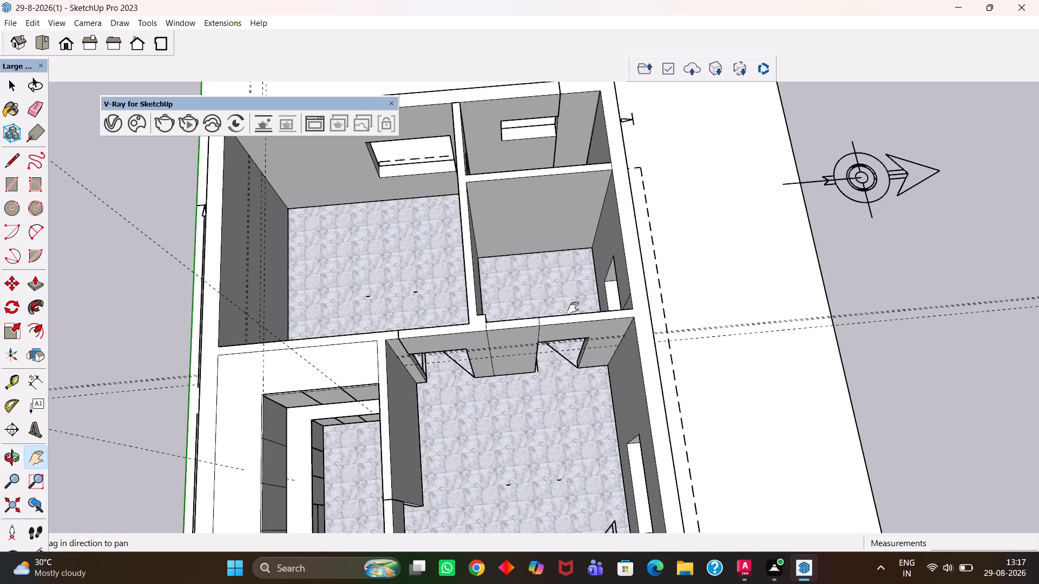
scroll(582, 304, "down", 14)
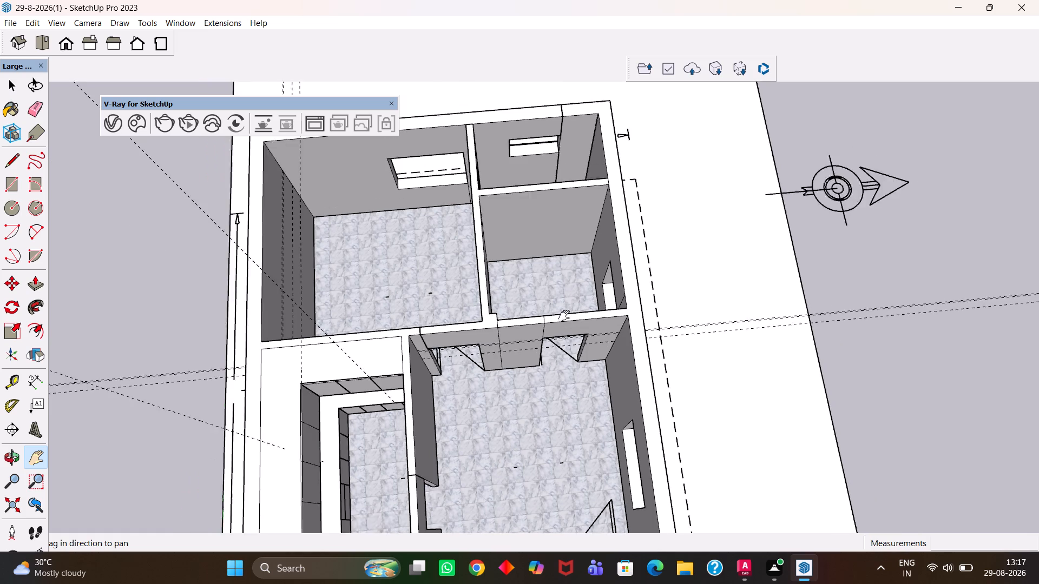
scroll(564, 316, "down", 12)
scroll(551, 322, "up", 17)
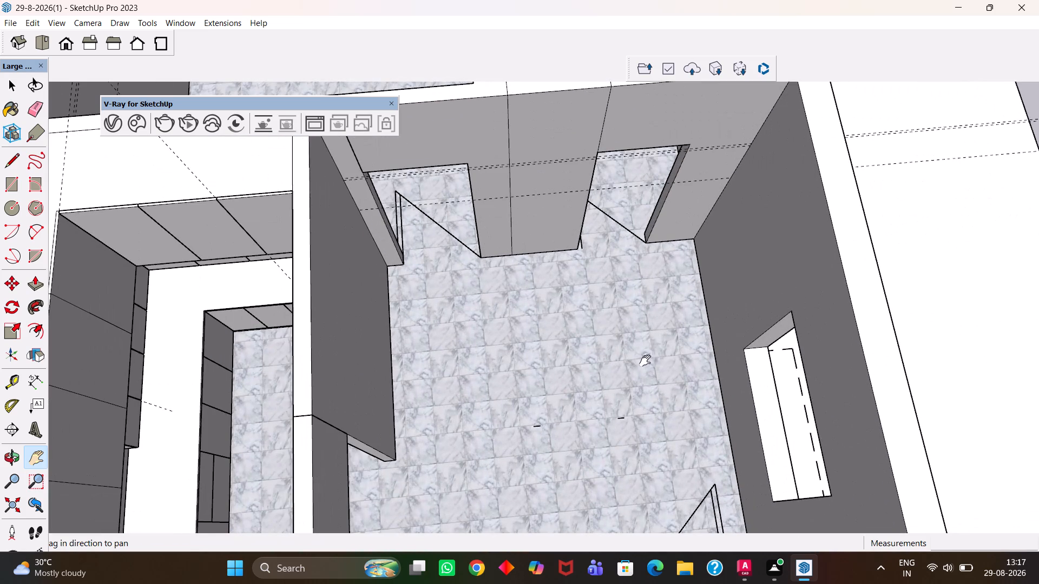
middle_click_drag(578, 421, 582, 415)
scroll(619, 370, "up", 1)
scroll(677, 302, "down", 5)
scroll(666, 246, "up", 4)
scroll(665, 248, "down", 4)
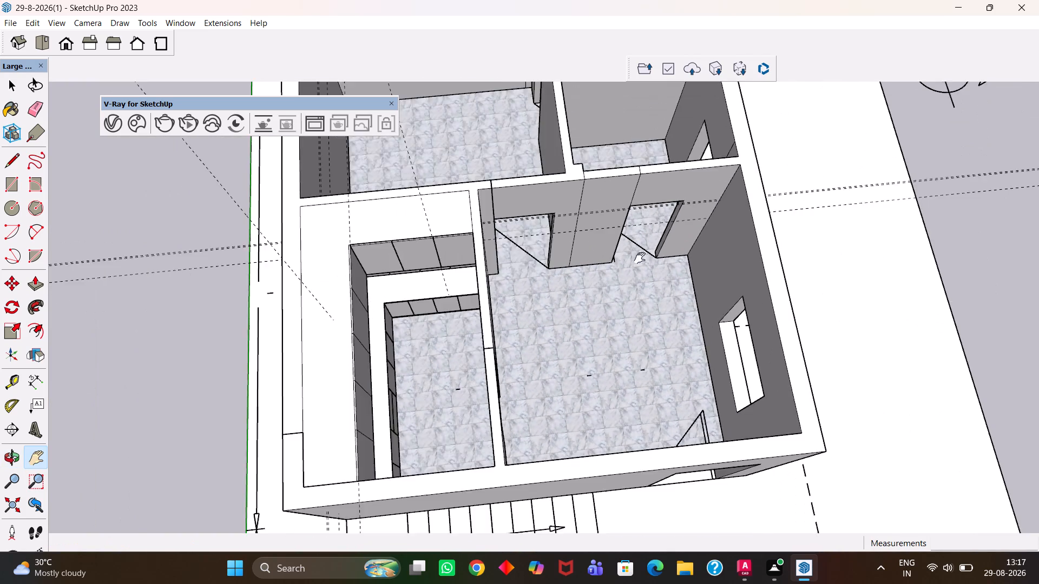
scroll(640, 258, "down", 6)
Inspect the outer entrance doorway and the main room's inner walls and openings from inside the house.
middle_click_drag(584, 322, 595, 186)
scroll(595, 187, "up", 1)
scroll(696, 415, "up", 5)
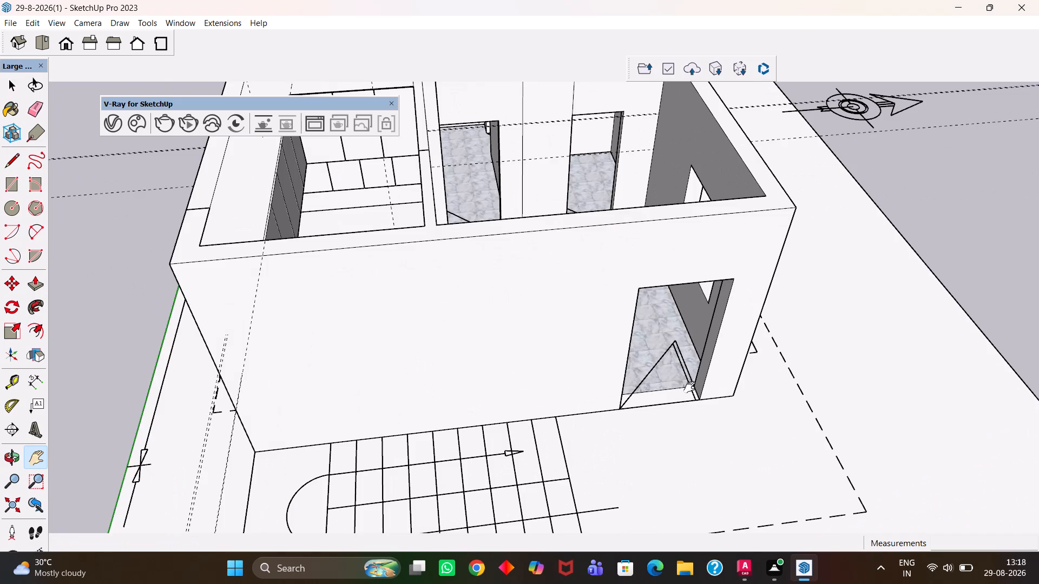
middle_click_drag(657, 375, 623, 190)
middle_click(623, 189)
middle_click_drag(720, 248, 655, 249)
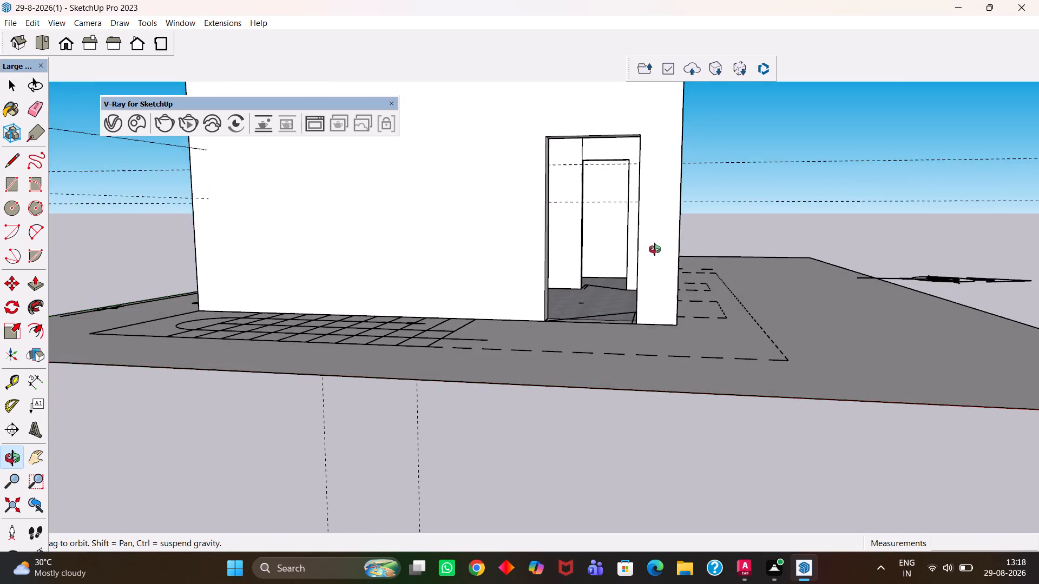
middle_click_drag(655, 249, 687, 256)
scroll(652, 316, "up", 9)
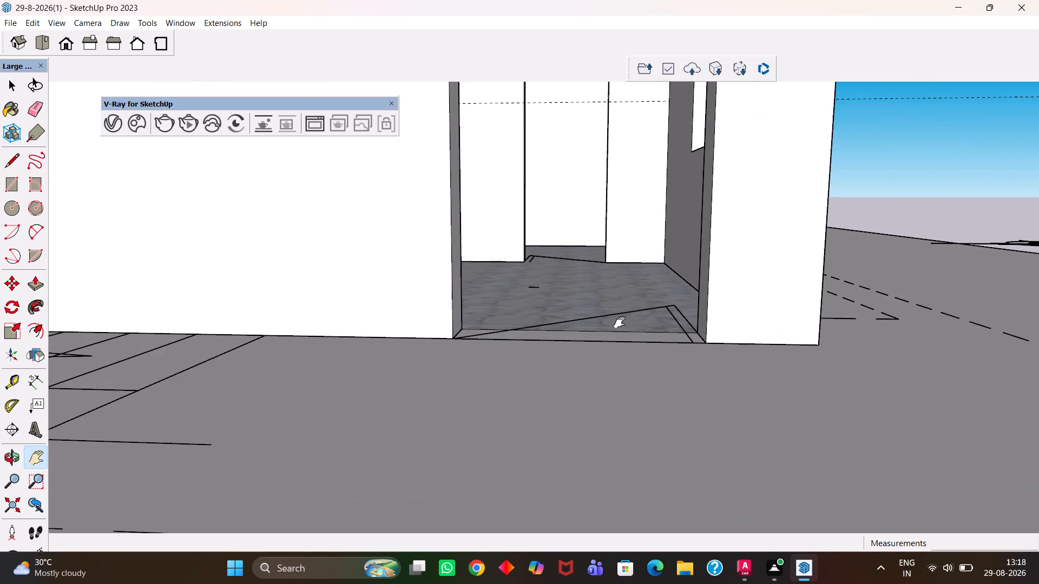
scroll(580, 280, "up", 8)
left_click_drag(575, 271, 589, 468)
left_click_drag(455, 315, 481, 380)
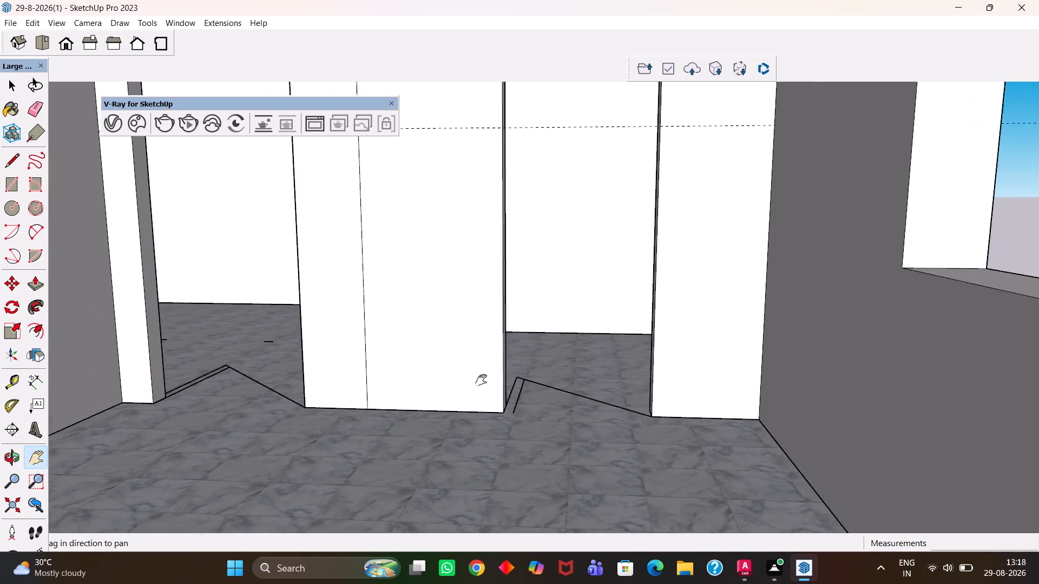
left_click_drag(481, 380, 482, 385)
middle_click_drag(433, 297, 394, 389)
left_click_drag(328, 346, 606, 294)
middle_click_drag(665, 332, 549, 399)
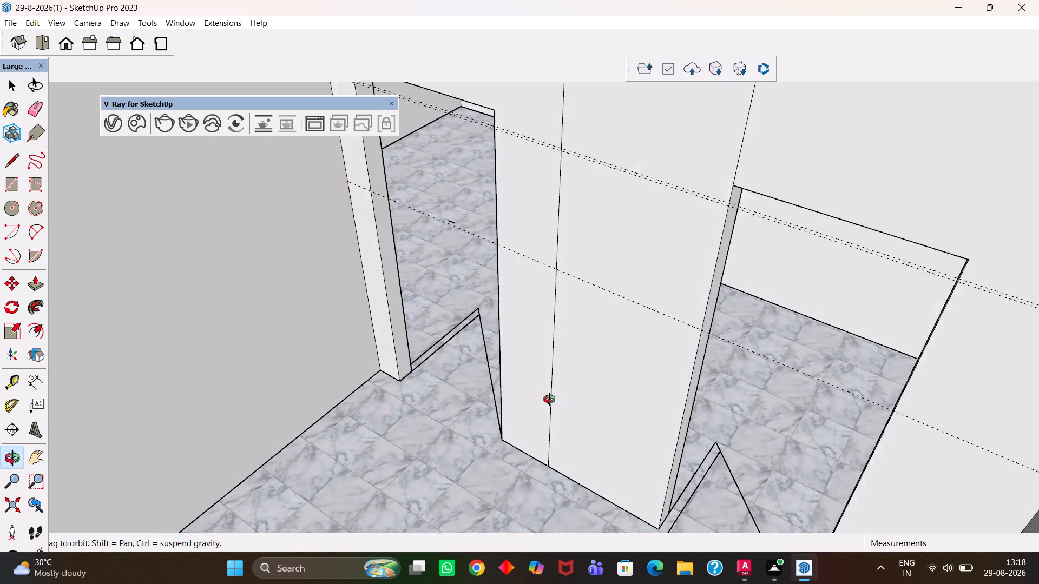
middle_click_drag(549, 399, 545, 410)
left_click_drag(380, 359, 685, 296)
middle_click_drag(743, 320, 537, 359)
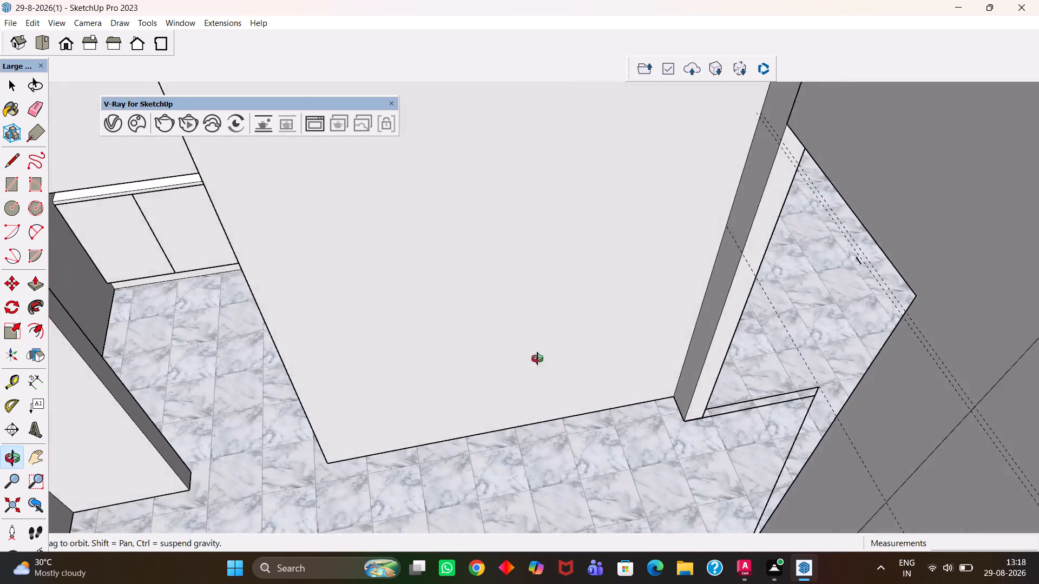
middle_click_drag(537, 359, 683, 298)
left_click_drag(804, 279, 496, 244)
middle_click_drag(477, 252, 741, 251)
scroll(728, 256, "up", 1)
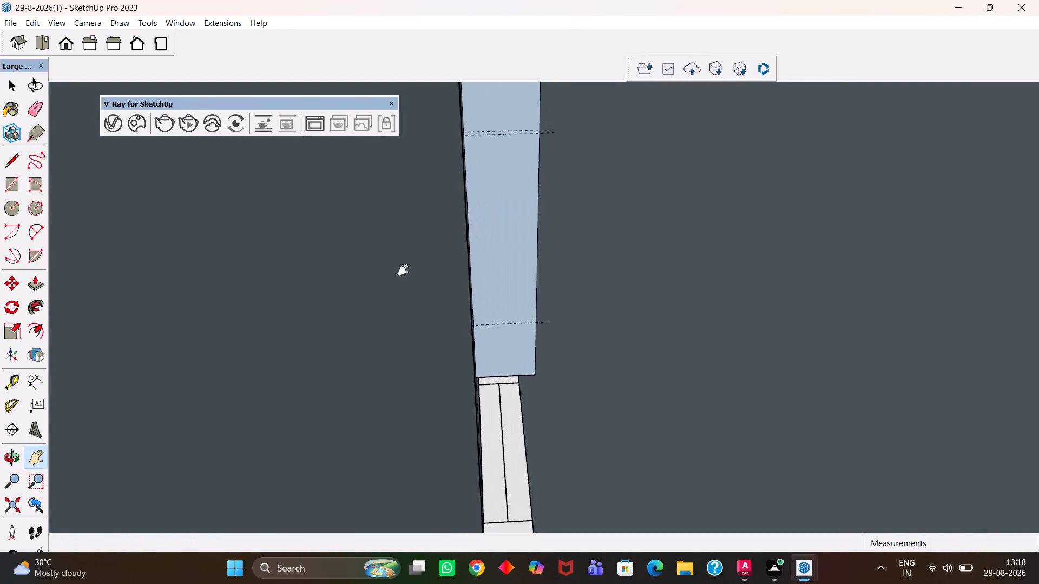
left_click_drag(416, 271, 989, 198)
left_click_drag(521, 266, 871, 189)
scroll(692, 286, "down", 4)
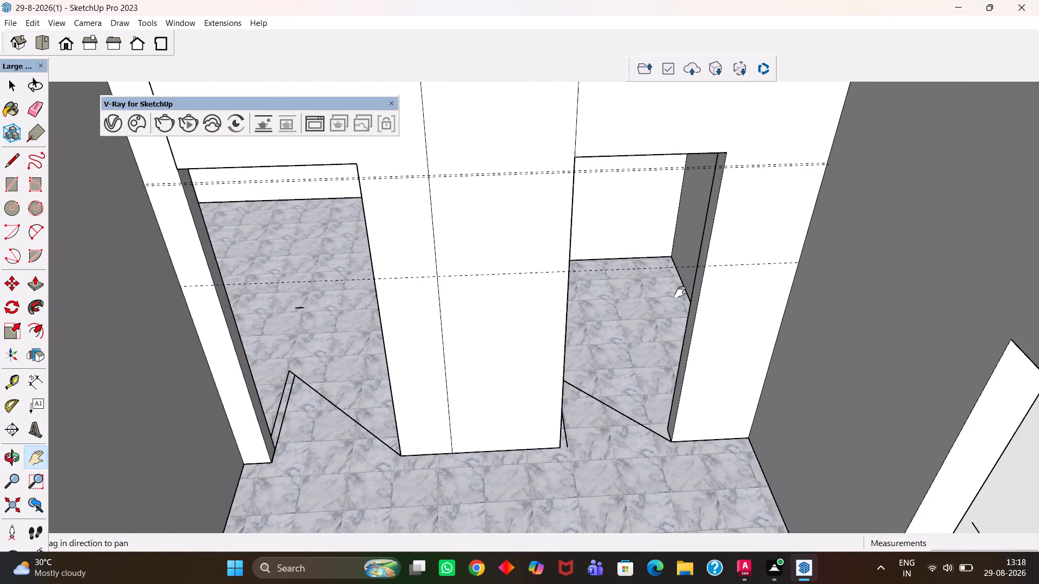
Examine the two inner doorways off the main room and the windowed, marble-tiled room beyond.
middle_click_drag(603, 330, 583, 315)
scroll(604, 315, "up", 1)
left_click_drag(476, 270, 541, 260)
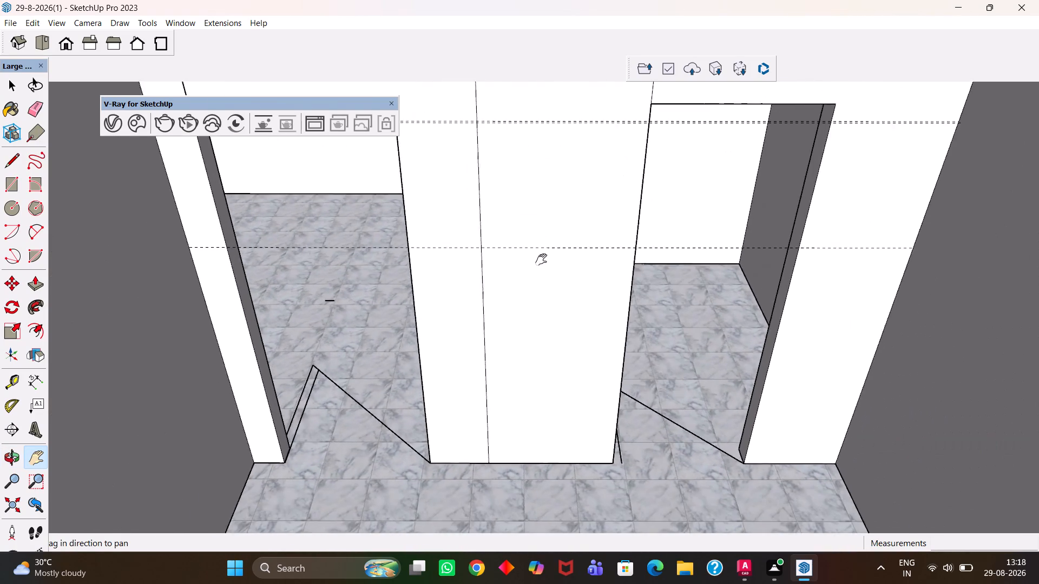
left_click_drag(541, 260, 505, 256)
middle_click_drag(591, 331, 594, 276)
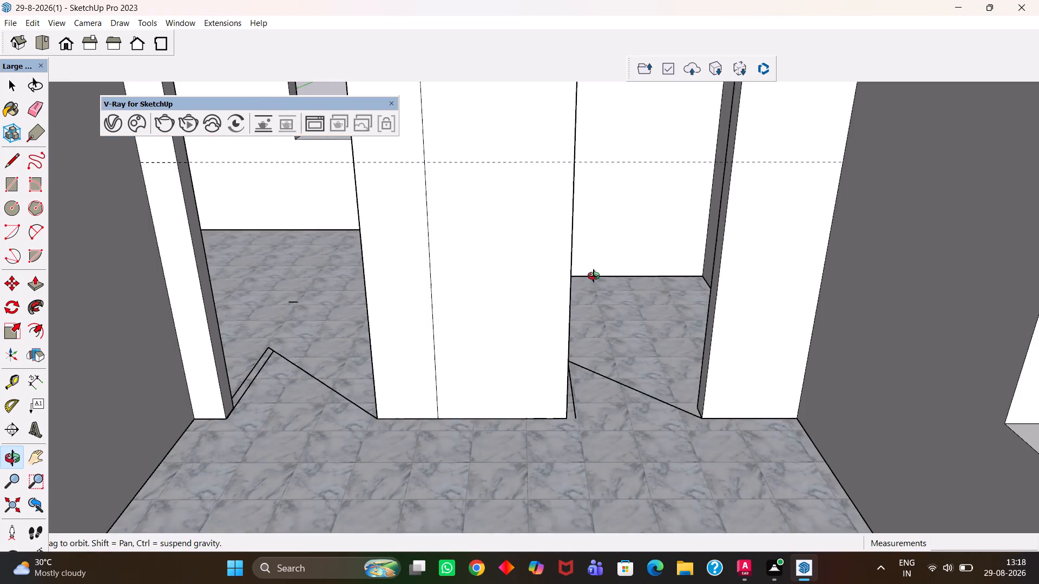
middle_click_drag(594, 276, 596, 277)
scroll(623, 228, "up", 1)
left_click_drag(625, 196, 630, 324)
middle_click_drag(648, 326, 645, 257)
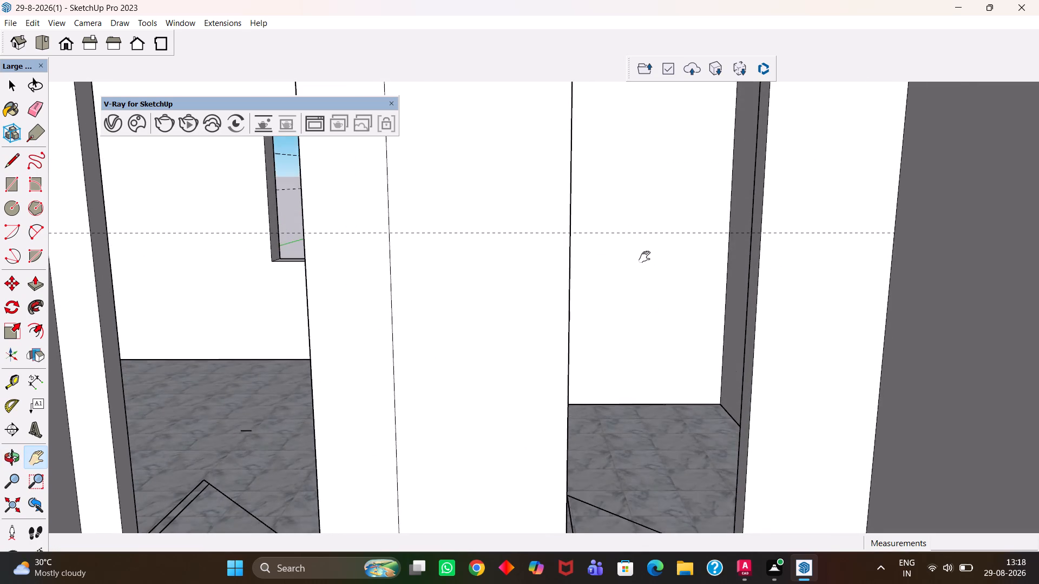
scroll(645, 257, "down", 1)
left_click_drag(596, 343, 601, 342)
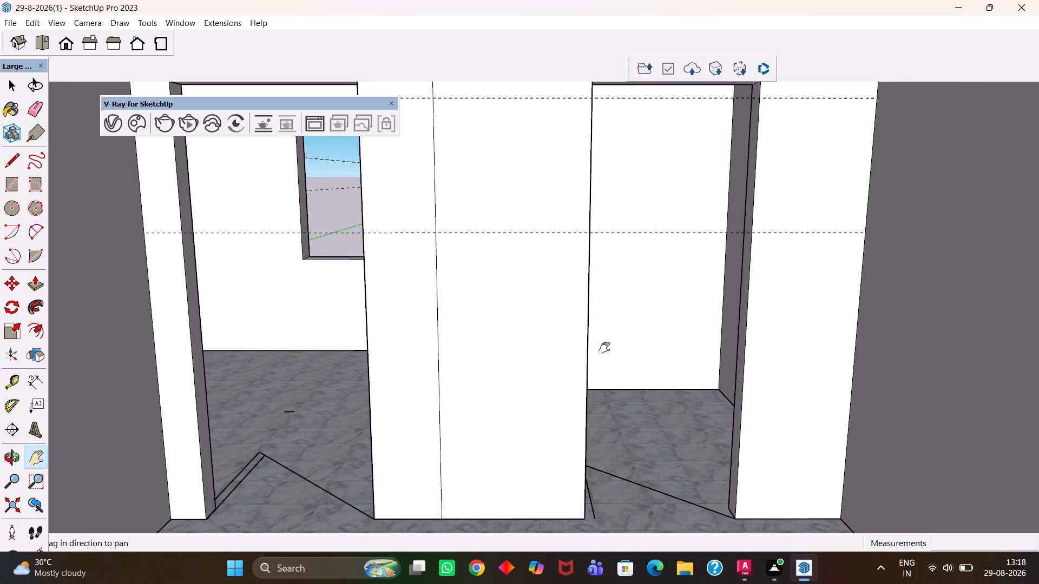
middle_click(652, 354)
middle_click_drag(667, 297, 671, 300)
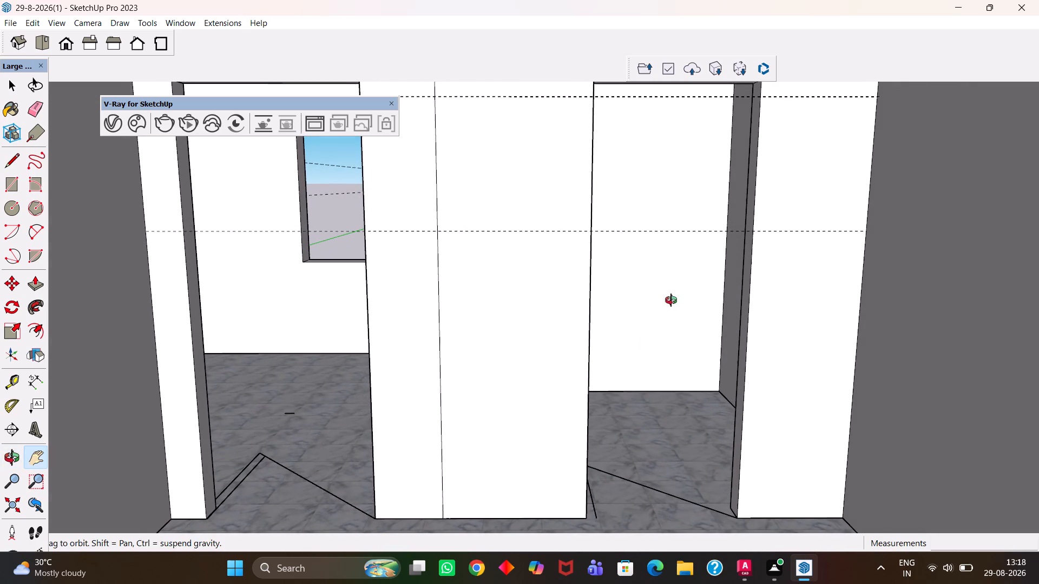
middle_click_drag(671, 300, 674, 307)
left_click_drag(437, 329, 588, 331)
scroll(465, 286, "up", 4)
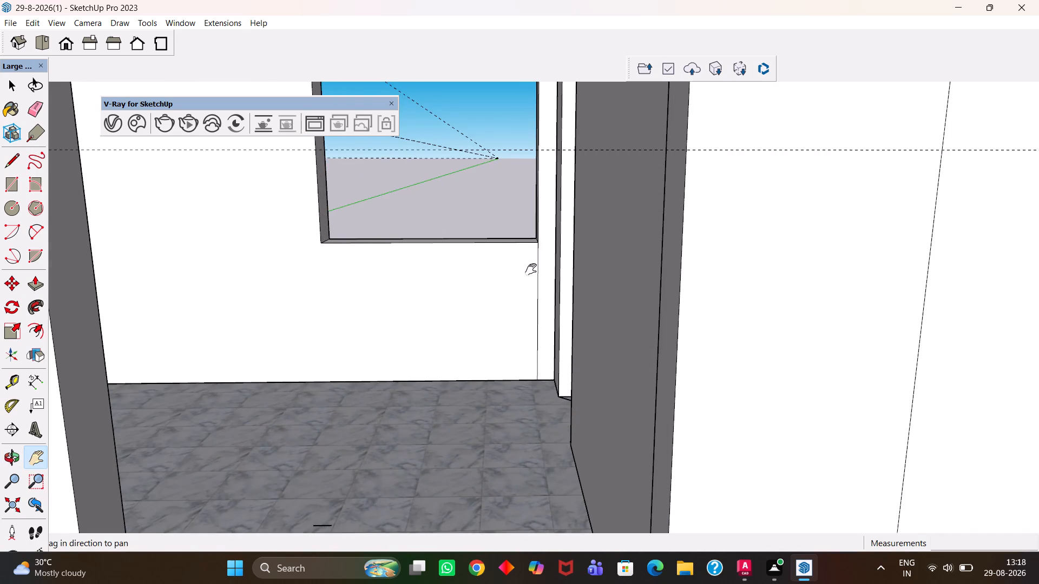
middle_click_drag(545, 266, 552, 424)
left_click_drag(499, 343, 708, 316)
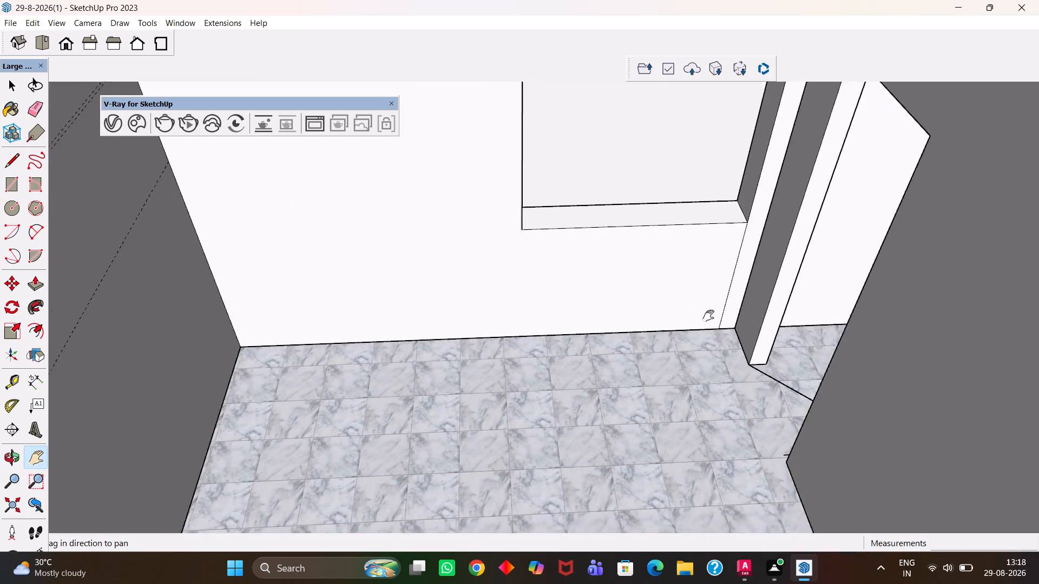
left_click_drag(708, 316, 723, 313)
middle_click_drag(748, 317, 510, 415)
left_click_drag(450, 351, 671, 300)
middle_click_drag(779, 334, 761, 354)
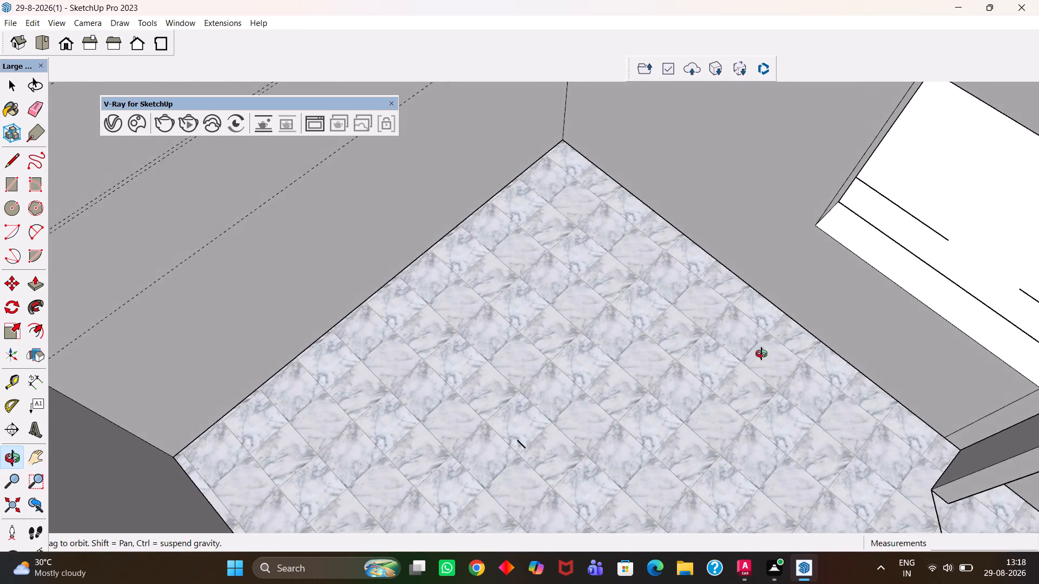
middle_click_drag(761, 354, 596, 351)
Review the small windowed room, the main room and the kitchen side from above, checking floors and openings.
scroll(596, 352, "down", 9)
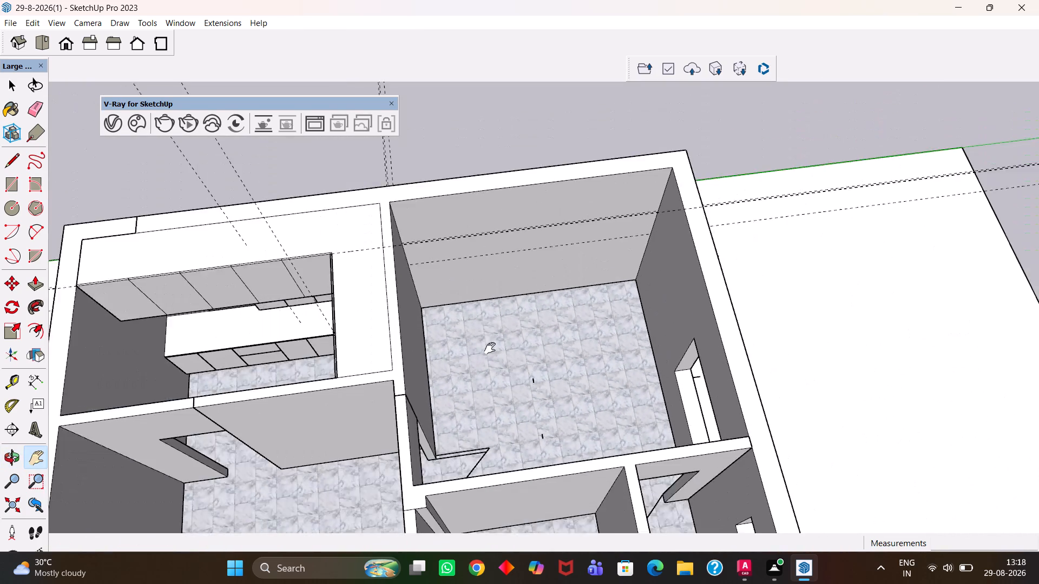
middle_click_drag(489, 348, 699, 386)
scroll(491, 350, "up", 1)
left_click_drag(797, 369, 451, 255)
middle_click_drag(281, 249, 771, 329)
scroll(778, 314, "up", 4)
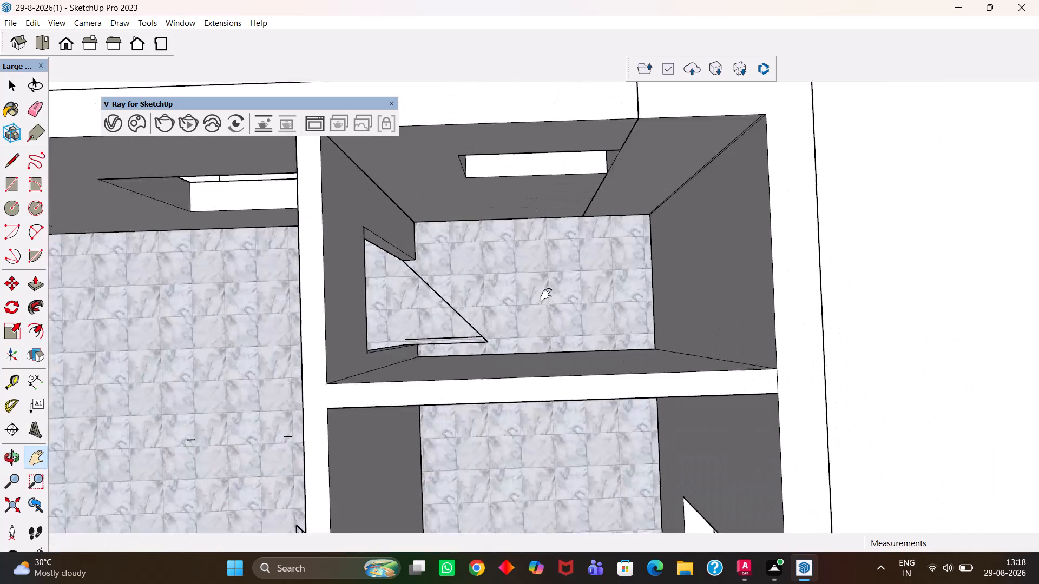
scroll(546, 294, "up", 4)
scroll(544, 293, "down", 9)
scroll(542, 295, "up", 9)
scroll(542, 295, "down", 2)
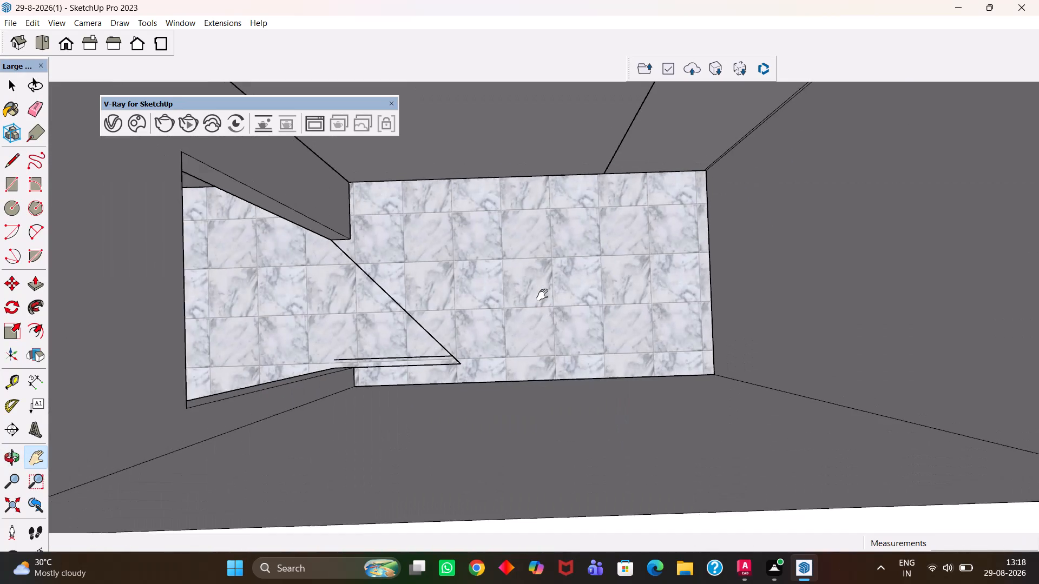
scroll(542, 295, "down", 12)
left_click_drag(530, 371, 642, 262)
scroll(611, 353, "up", 8)
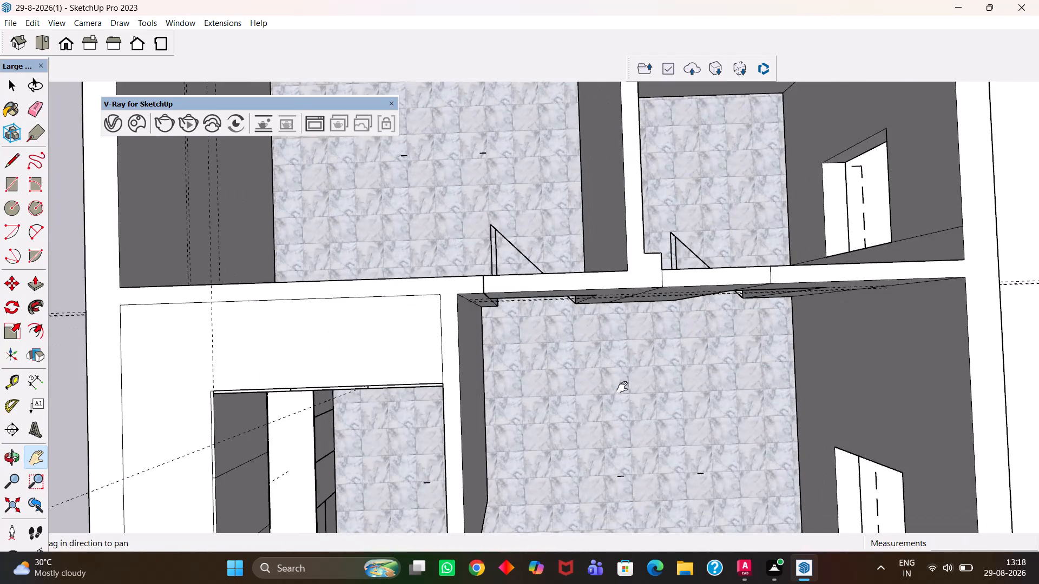
scroll(622, 387, "up", 10)
scroll(626, 390, "down", 13)
scroll(636, 434, "up", 1)
middle_click_drag(636, 434, 648, 289)
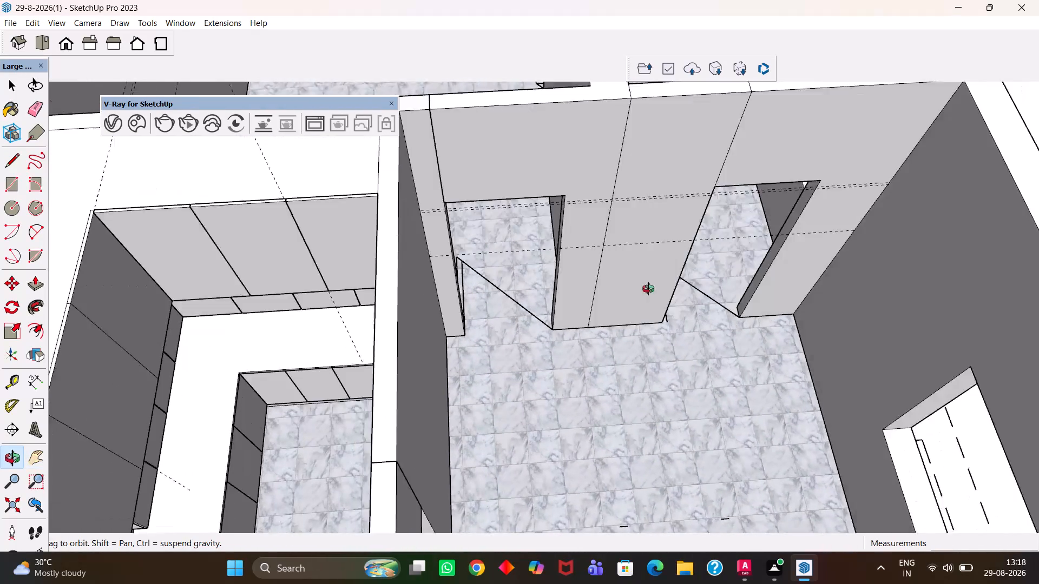
middle_click_drag(648, 289, 667, 273)
scroll(601, 268, "up", 1)
scroll(667, 273, "down", 10)
scroll(680, 384, "up", 5)
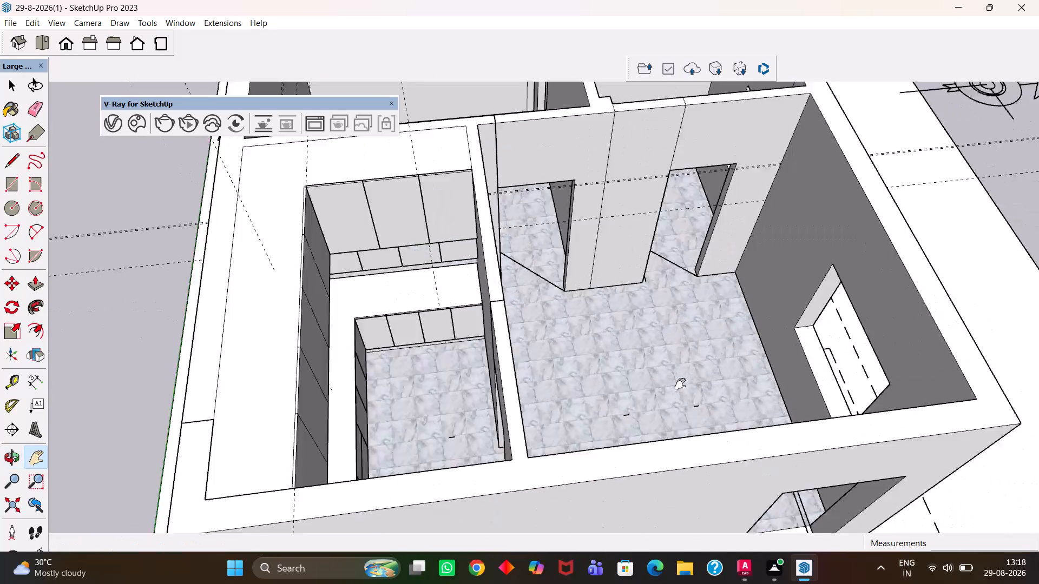
scroll(680, 384, "up", 3)
middle_click_drag(733, 382, 644, 383)
scroll(733, 382, "up", 2)
scroll(649, 410, "down", 3)
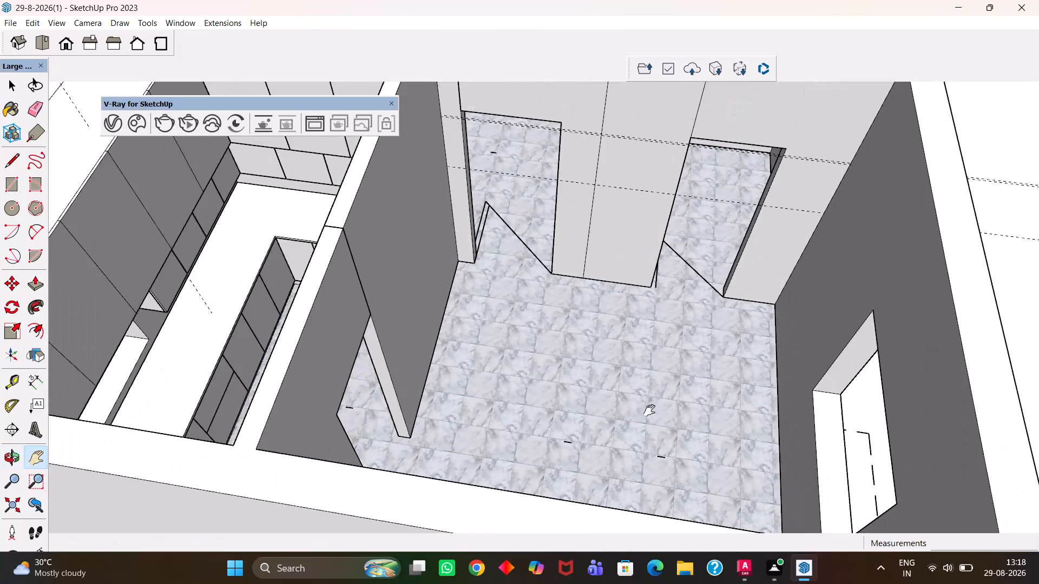
scroll(662, 379, "down", 7)
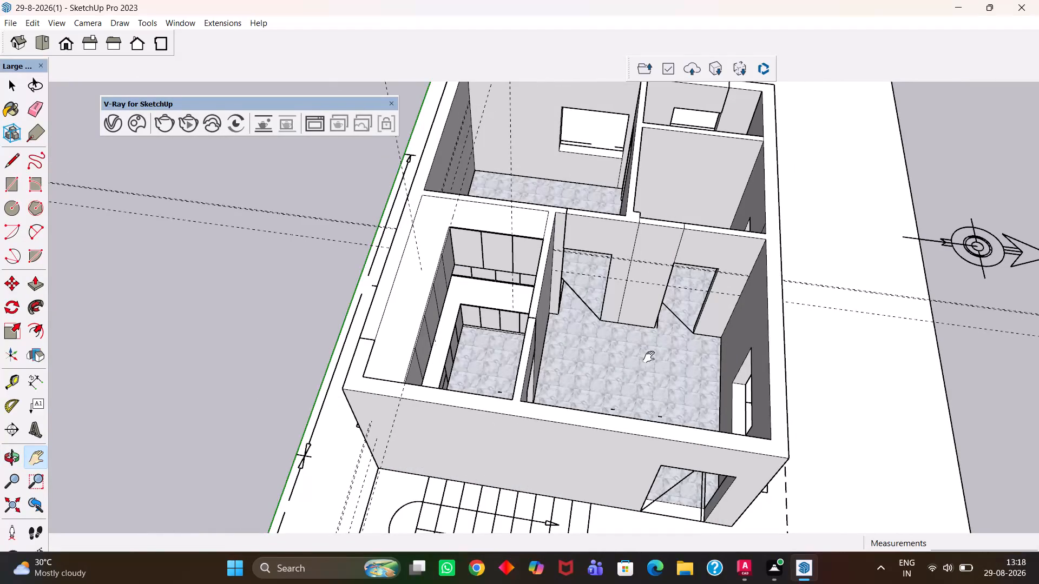
Try the Chaos Cosmos Browser twice and check the scene's materials in the V-Ray Asset Editor in between.
left_click(135, 123)
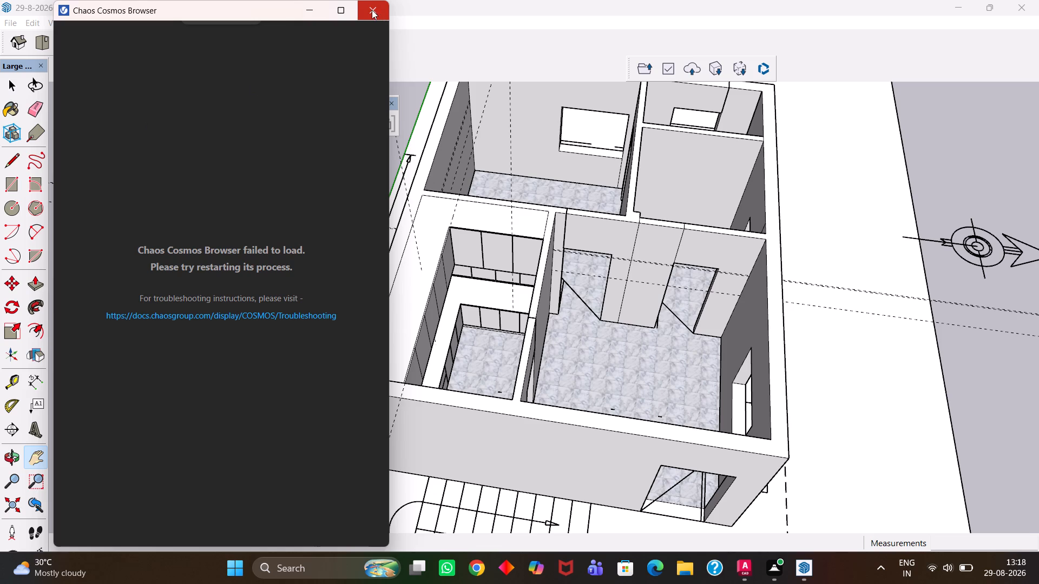
left_click(371, 10)
left_click(116, 120)
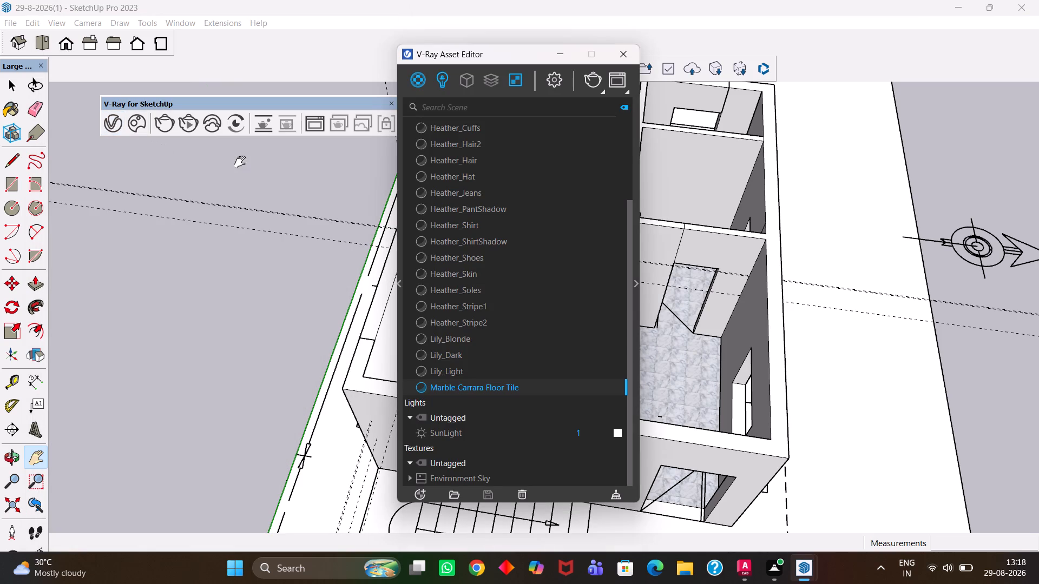
left_click(618, 56)
left_click(131, 122)
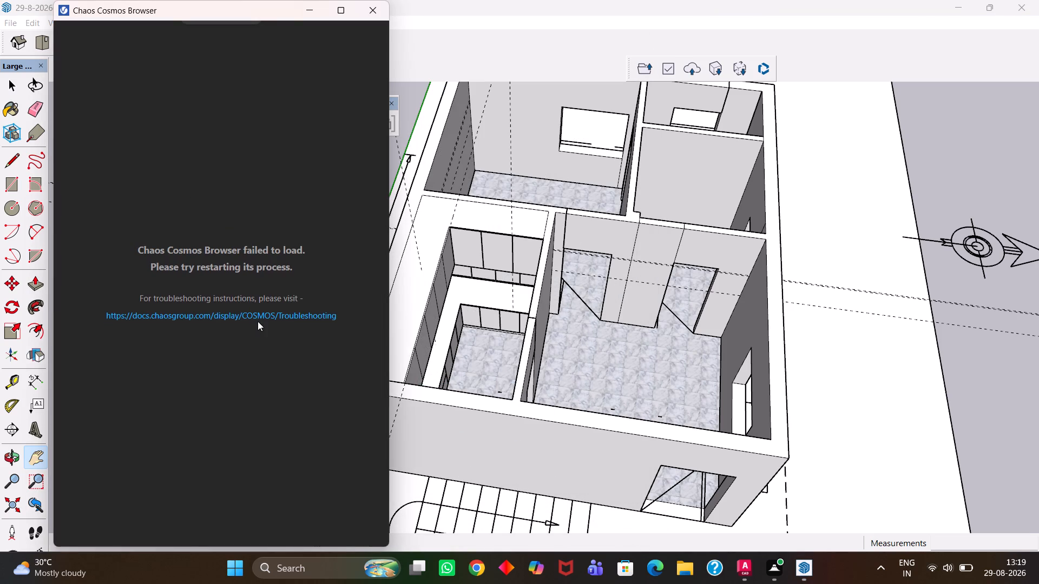
left_click(311, 7)
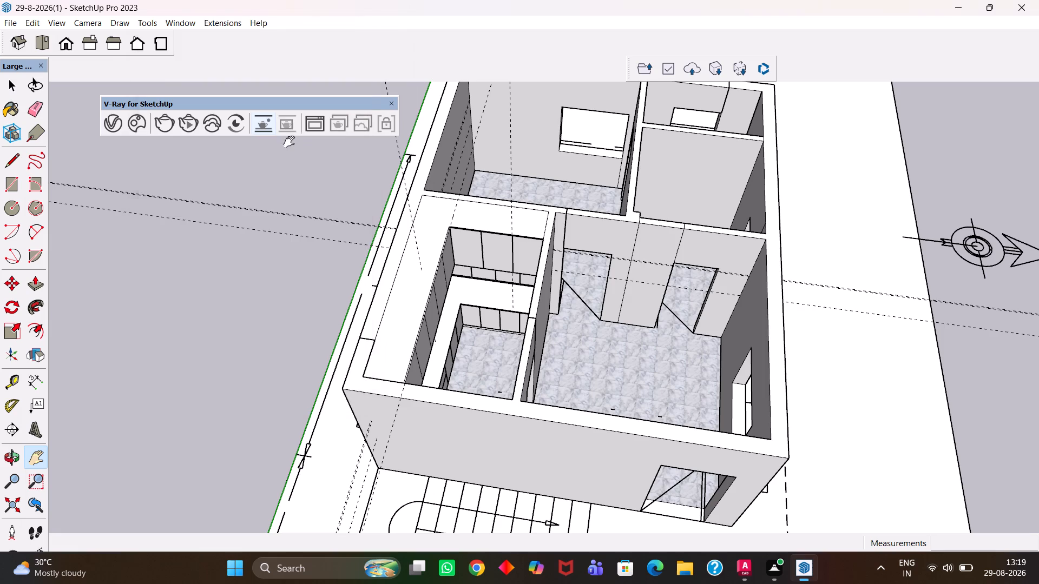
Examine the kitchen units and the main room's doorways up close, and the whole house from above.
scroll(568, 268, "up", 6)
middle_click(568, 268)
middle_click_drag(518, 270, 582, 327)
scroll(582, 327, "up", 6)
scroll(582, 327, "down", 6)
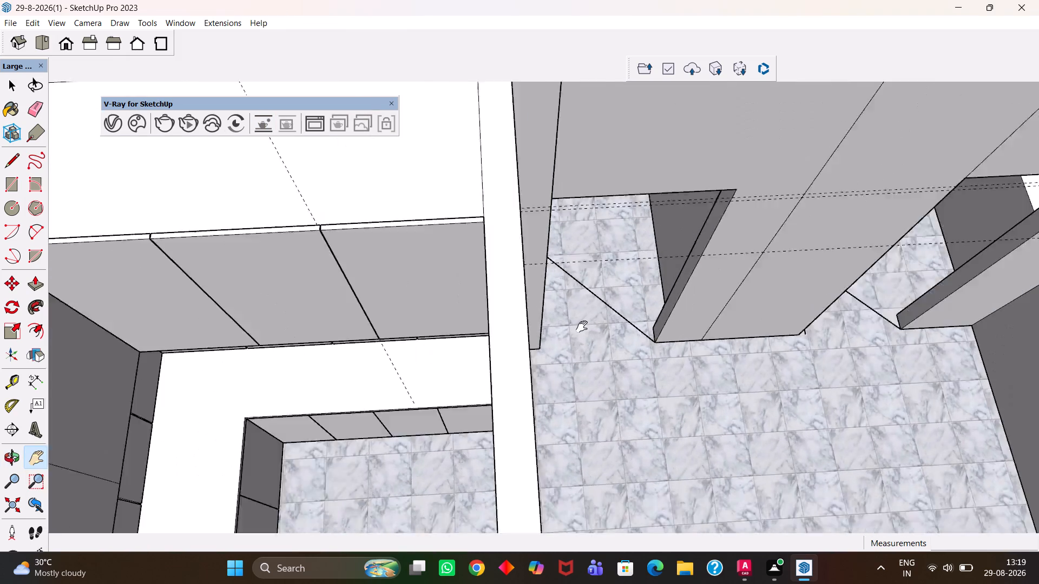
scroll(582, 327, "down", 1)
left_click_drag(705, 348, 541, 319)
scroll(554, 314, "down", 9)
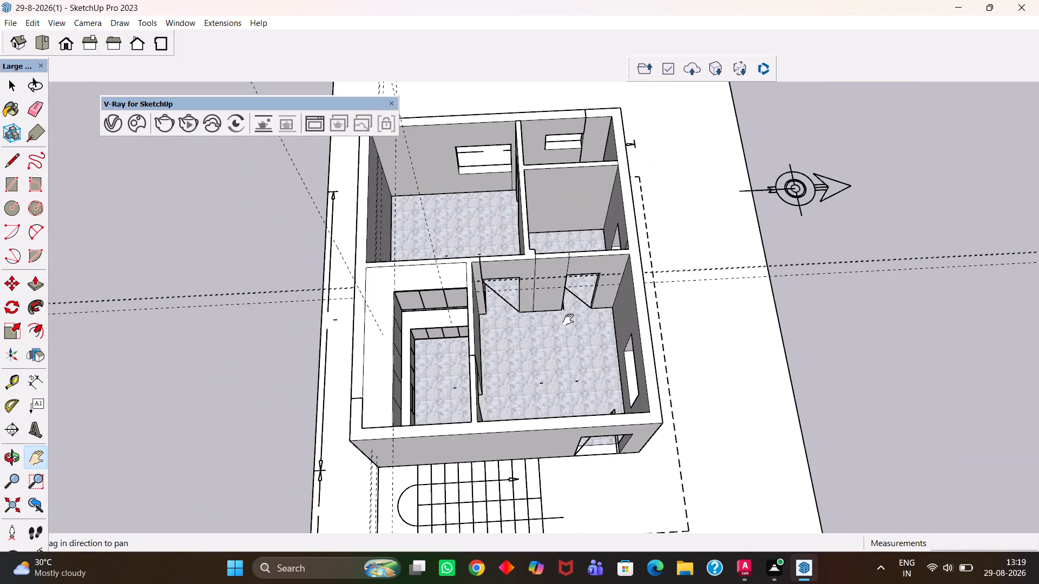
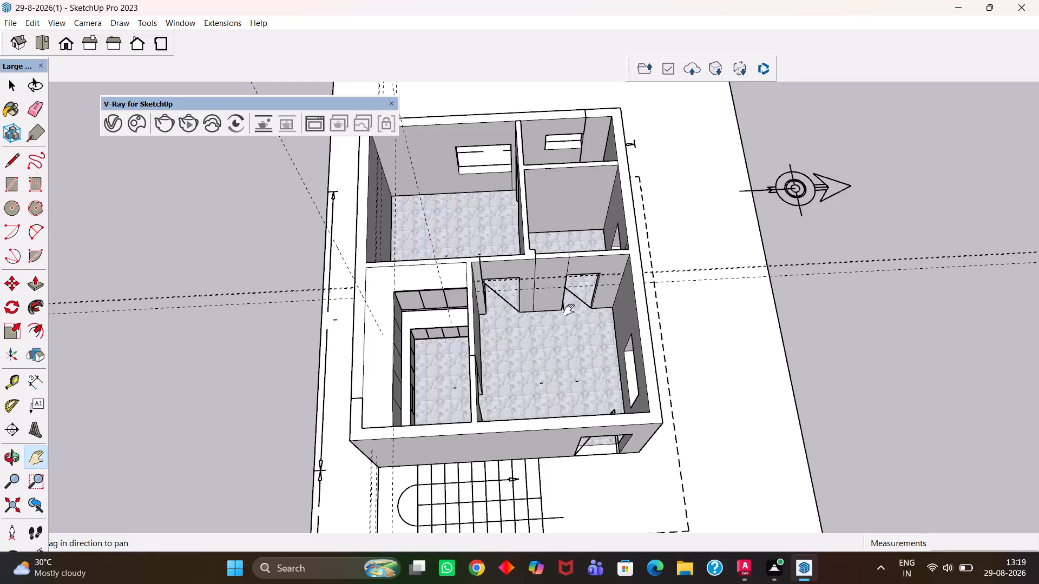
Examine the tiled rooms, doorways and windows from above and from the opposite side of the house.
scroll(531, 269, "up", 12)
middle_click_drag(503, 273, 516, 402)
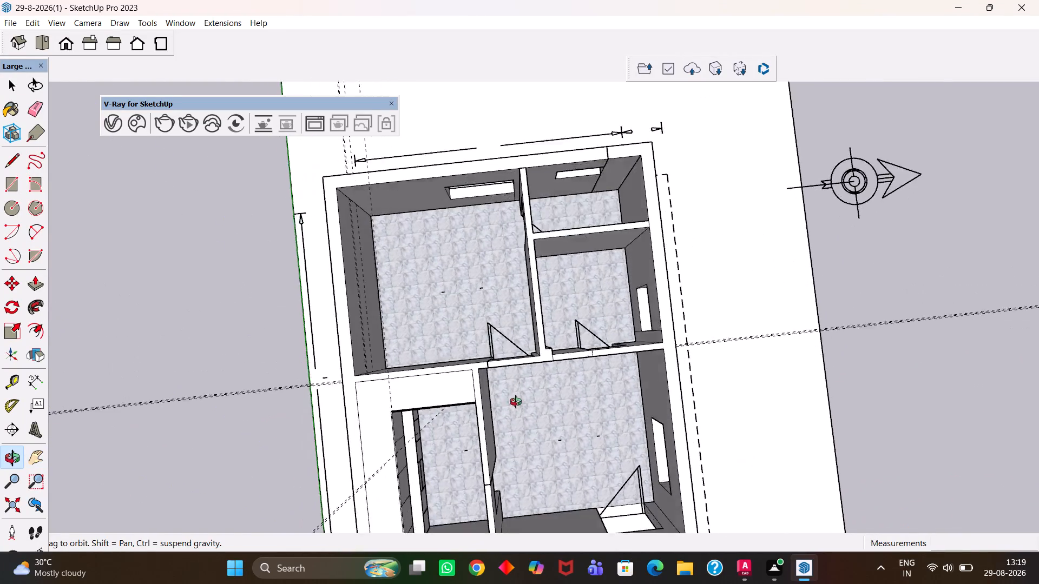
middle_click_drag(516, 402, 476, 377)
scroll(476, 377, "up", 4)
scroll(497, 334, "up", 8)
scroll(540, 311, "down", 11)
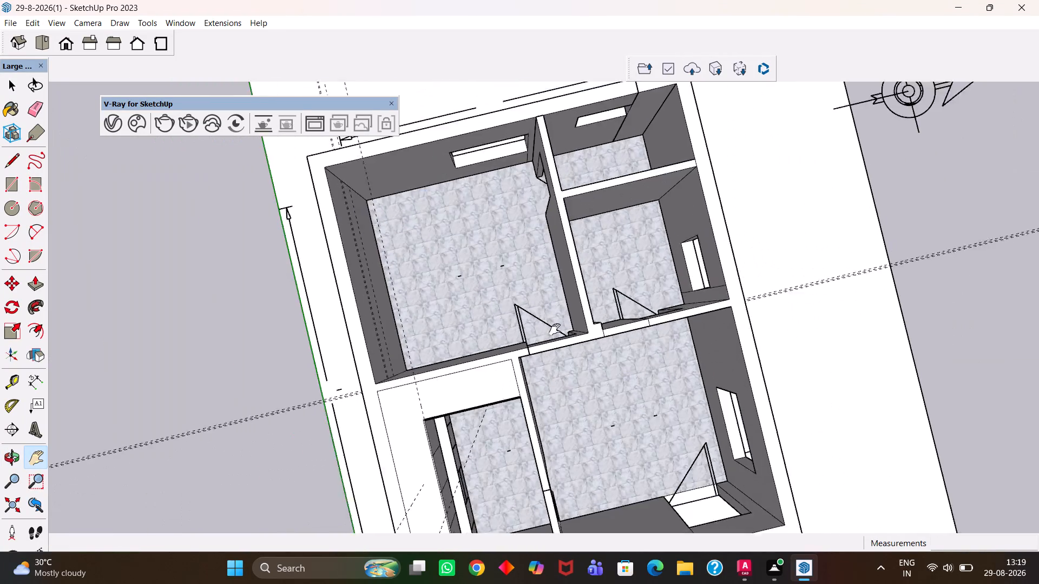
scroll(555, 329, "down", 1)
scroll(734, 366, "up", 1)
middle_click_drag(734, 366, 673, 286)
scroll(495, 315, "up", 15)
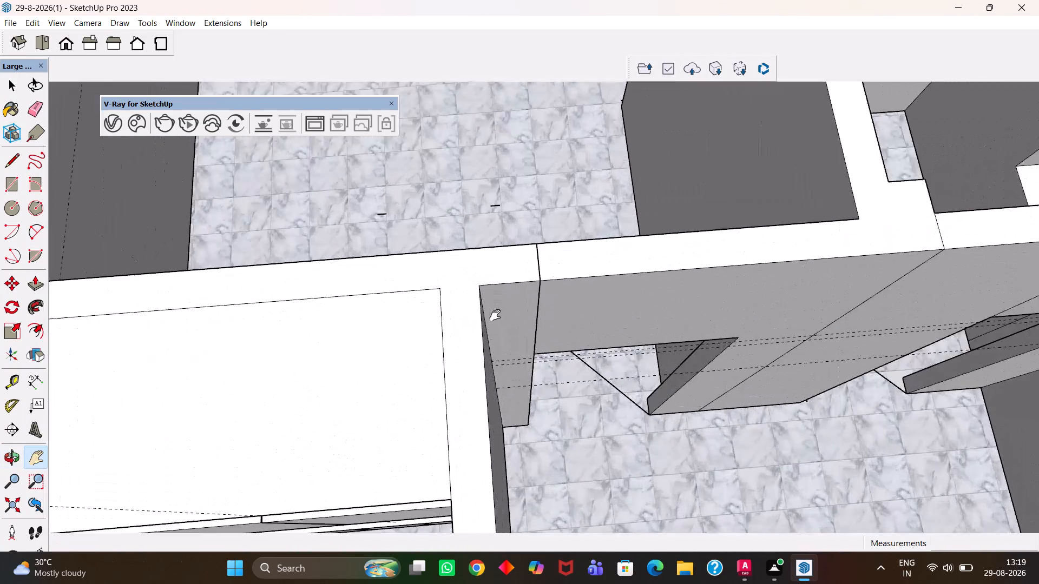
scroll(495, 315, "down", 15)
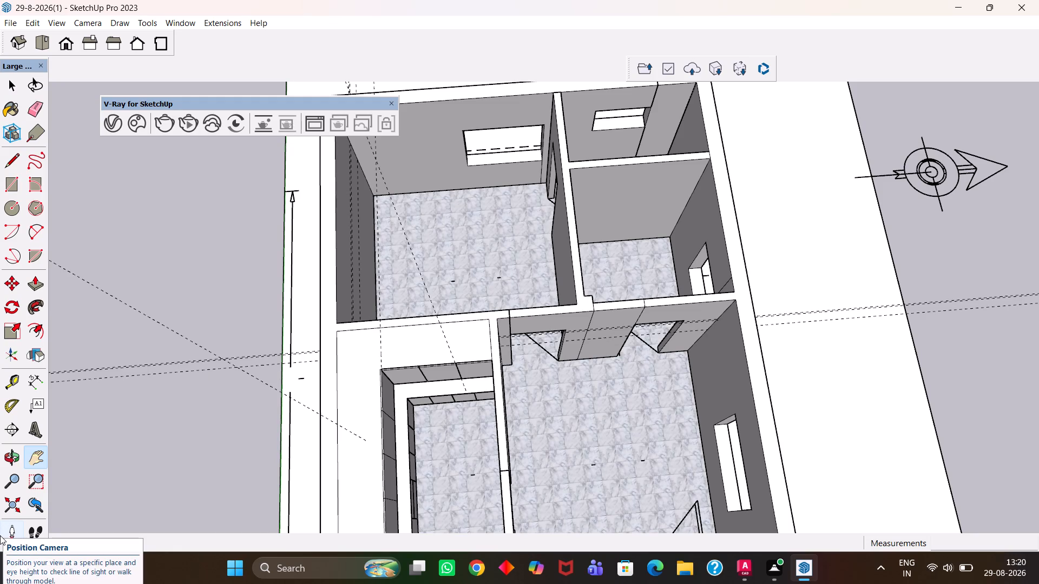
scroll(624, 347, "down", 11)
scroll(352, 286, "down", 13)
middle_click_drag(472, 344, 858, 291)
scroll(858, 291, "up", 6)
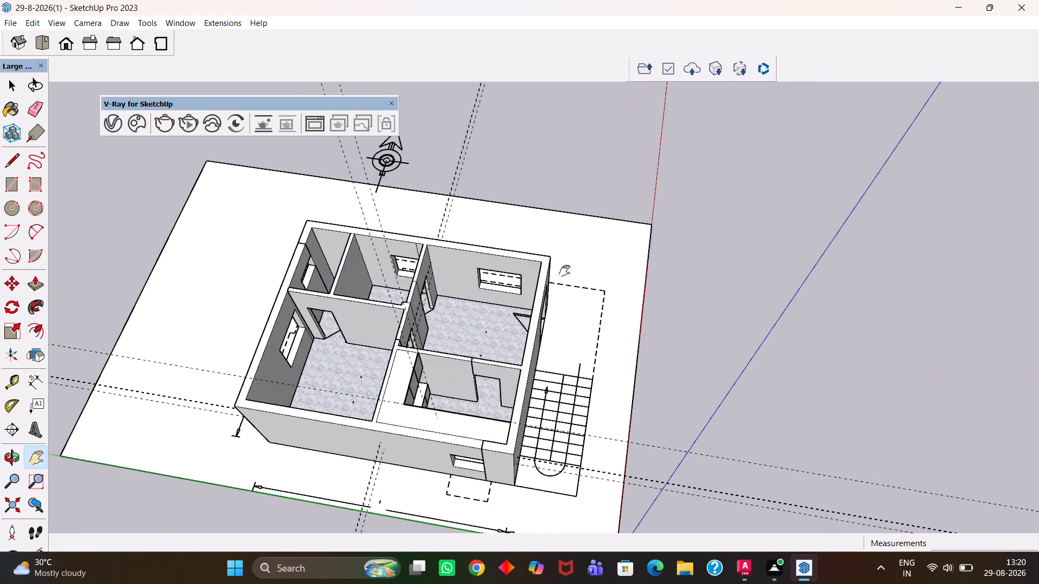
scroll(564, 271, "up", 5)
middle_click_drag(385, 337, 572, 341)
scroll(591, 337, "up", 5)
left_click_drag(432, 313, 632, 149)
scroll(779, 274, "up", 2)
scroll(771, 274, "down", 11)
middle_click_drag(791, 301, 649, 294)
scroll(791, 301, "up", 1)
scroll(649, 294, "up", 12)
scroll(645, 293, "down", 7)
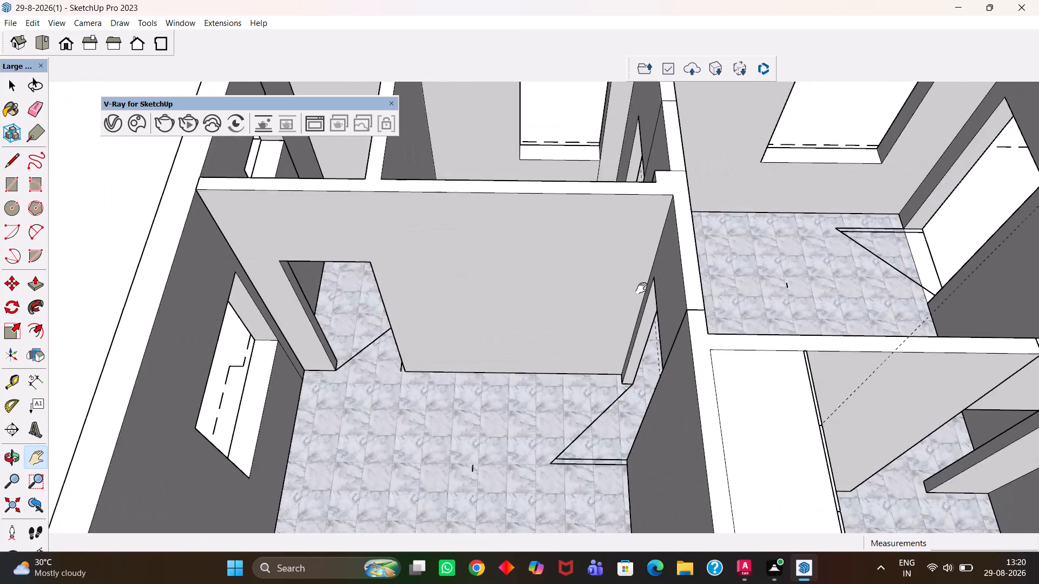
scroll(641, 288, "down", 4)
scroll(606, 310, "up", 11)
middle_click(606, 310)
scroll(795, 287, "up", 1)
scroll(647, 310, "down", 9)
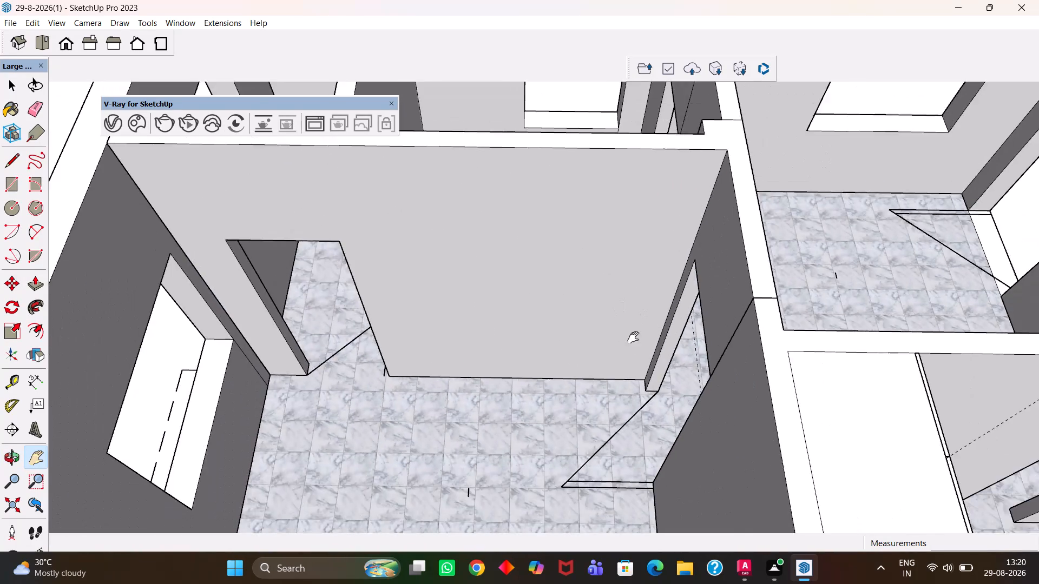
scroll(633, 337, "down", 3)
Erase the vertical edge above and below the window's side in the small windowed room, leaving one continuous wall face.
middle_click_drag(584, 292, 605, 367)
left_click_drag(573, 255, 609, 425)
middle_click(581, 377)
scroll(581, 377, "up", 5)
middle_click_drag(602, 387, 686, 291)
scroll(632, 350, "up", 2)
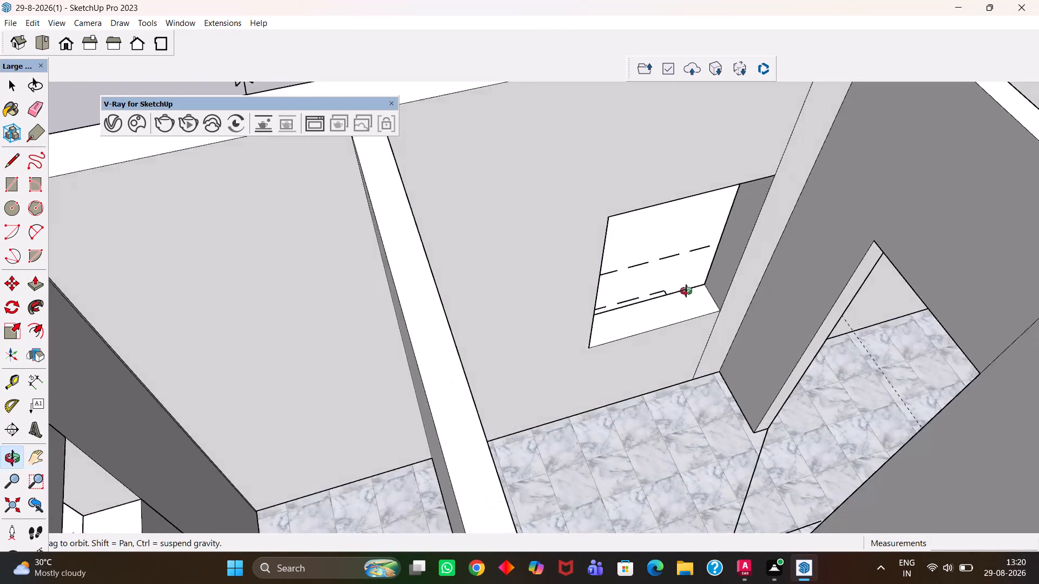
middle_click_drag(686, 291, 695, 323)
scroll(695, 323, "up", 2)
scroll(687, 331, "down", 7)
left_click_drag(774, 326, 696, 396)
scroll(633, 374, "up", 4)
middle_click_drag(584, 394, 571, 348)
scroll(579, 369, "up", 1)
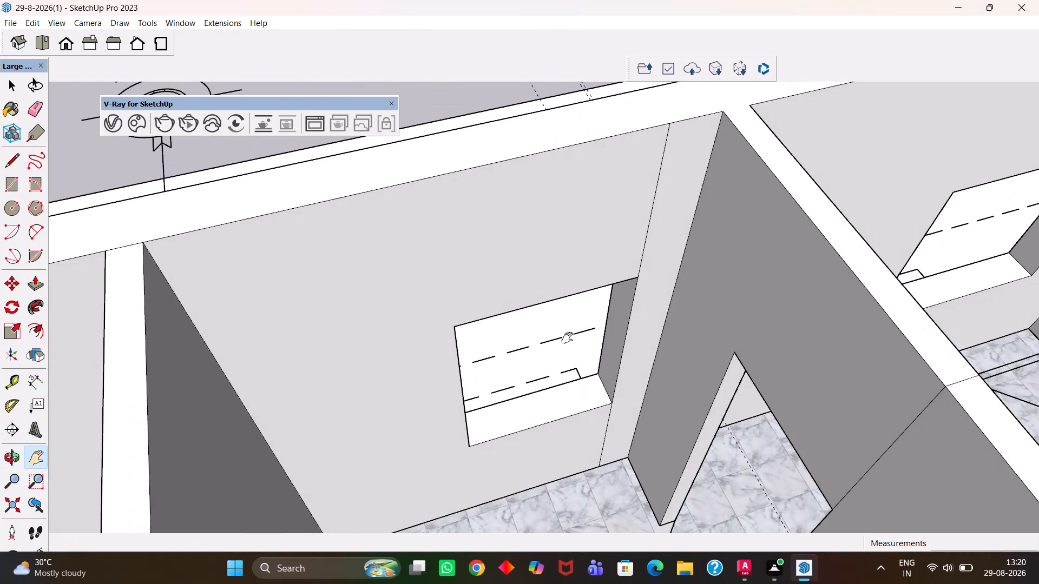
key("e")
key("Return")
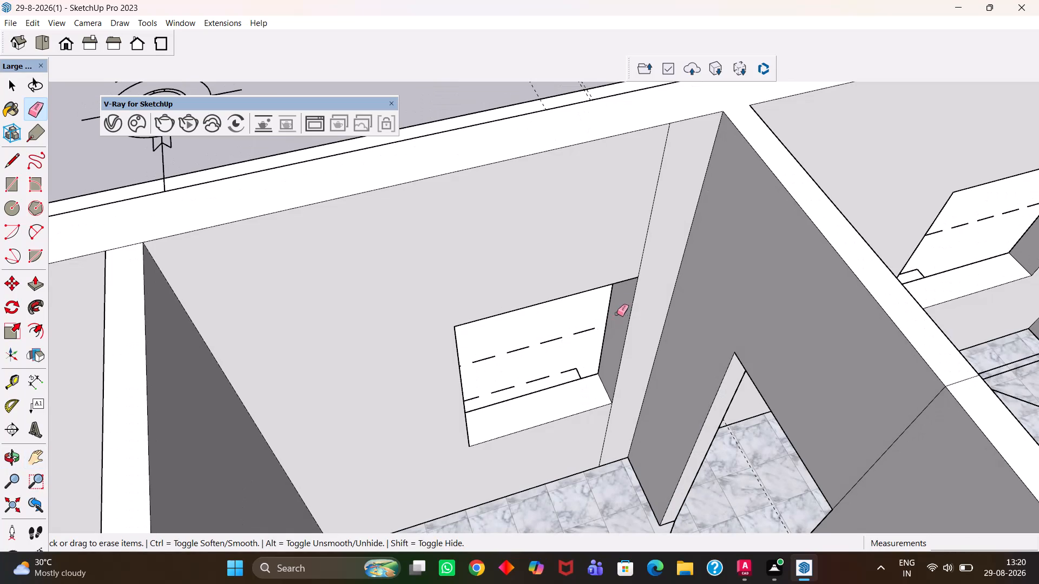
left_click_drag(640, 245, 646, 250)
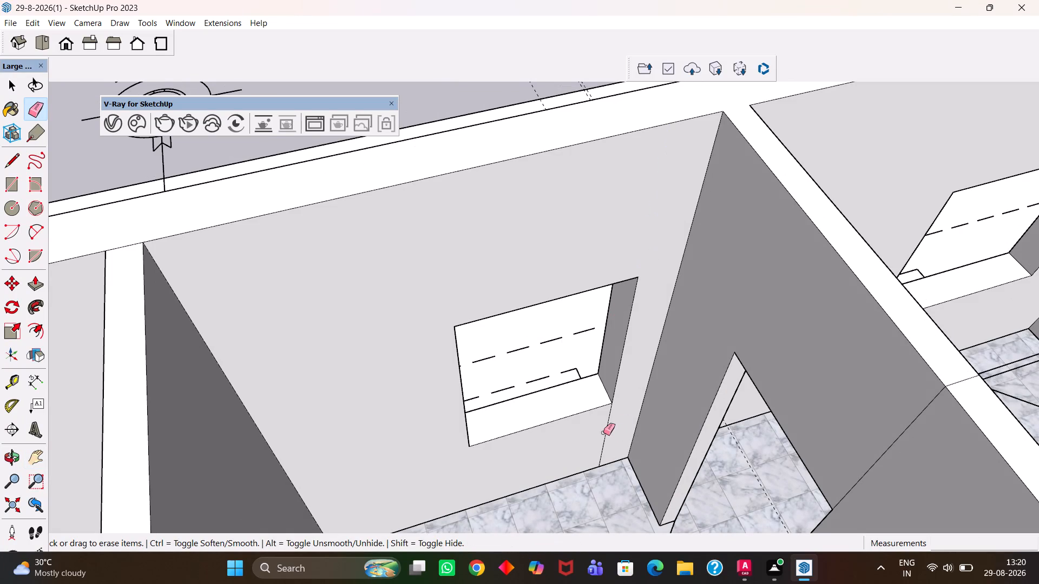
left_click(603, 433)
left_click_drag(609, 435, 603, 434)
key("space")
Erase the imported plan linework, including the door-swing lines and small marks, showing through the main room's tiled floor.
scroll(531, 228, "down", 20)
middle_click_drag(606, 248, 545, 353)
scroll(606, 248, "up", 1)
scroll(547, 353, "up", 12)
scroll(563, 357, "down", 7)
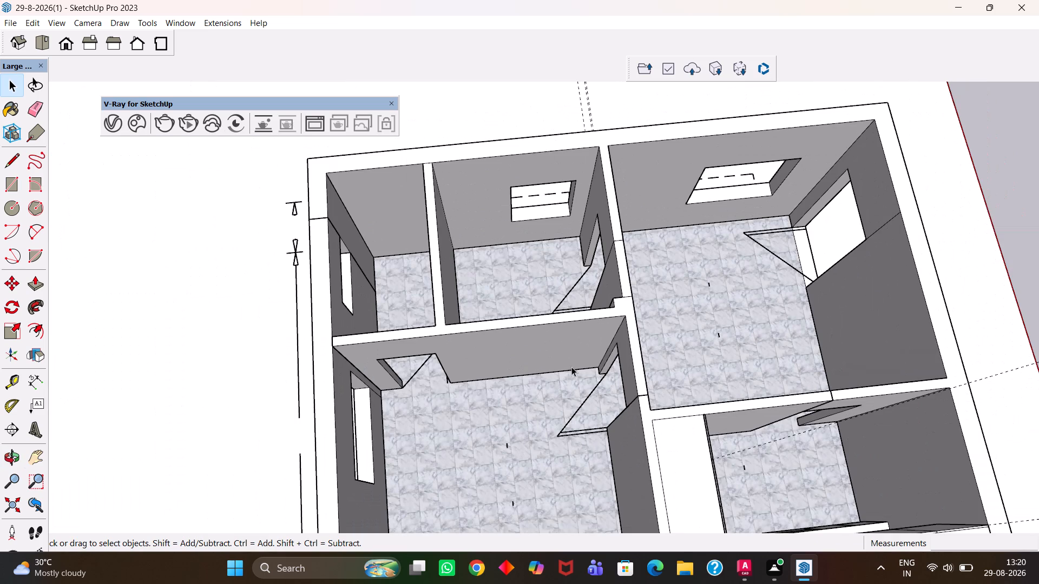
key("h")
key("Return")
left_click_drag(594, 409, 598, 284)
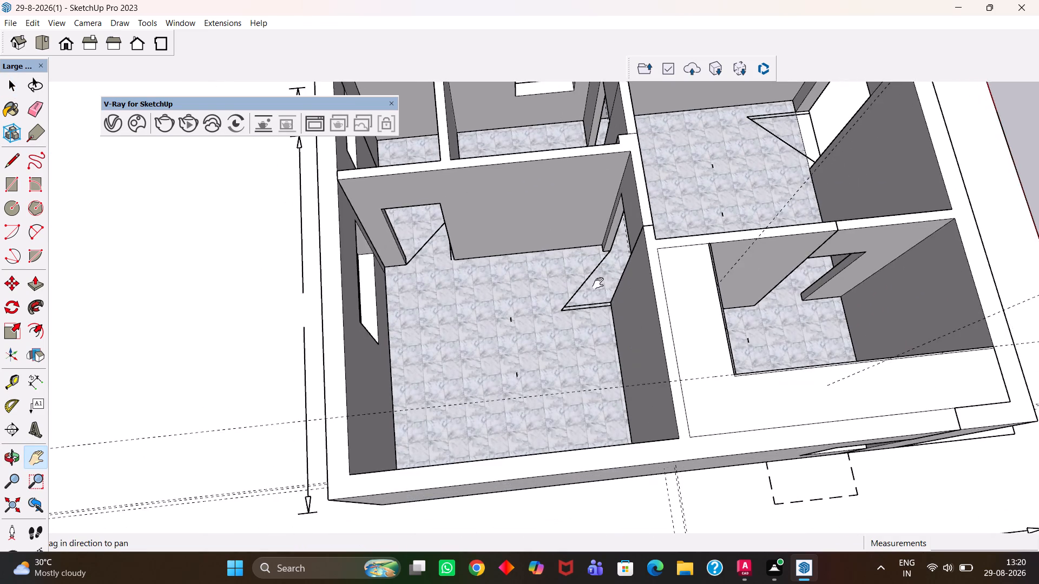
scroll(591, 290, "down", 5)
scroll(616, 341, "up", 5)
middle_click_drag(589, 307, 573, 359)
scroll(573, 358, "up", 3)
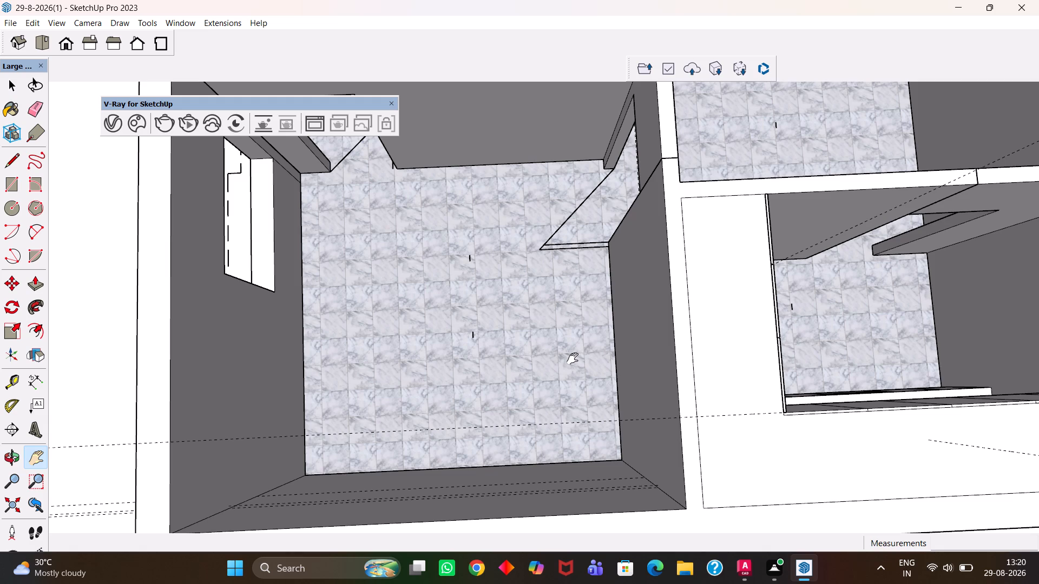
key("h")
scroll(577, 346, "up", 16)
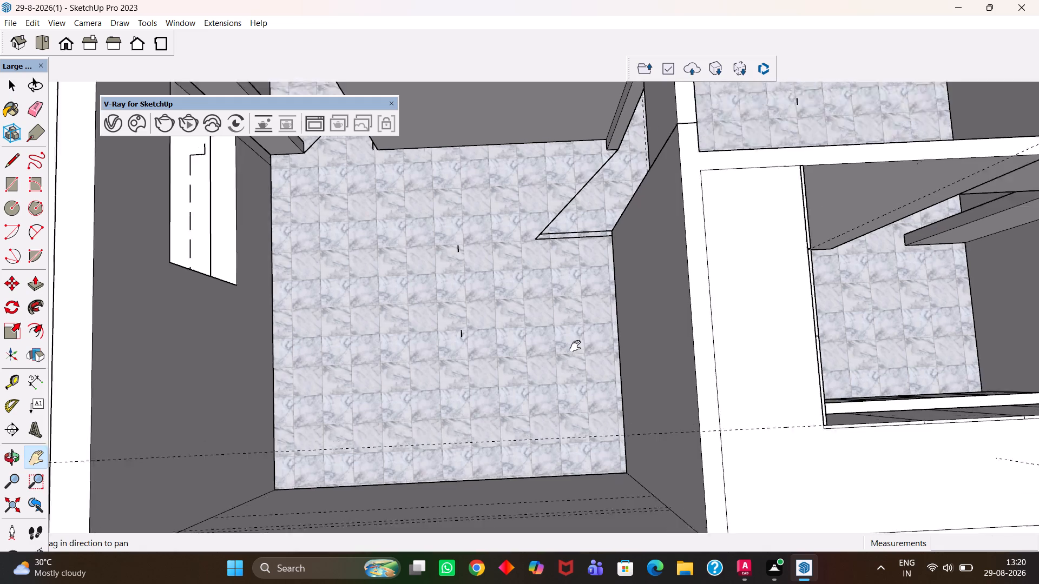
scroll(575, 346, "up", 3)
scroll(575, 342, "down", 7)
scroll(463, 317, "up", 9)
left_click_drag(417, 343, 489, 337)
middle_click_drag(519, 367, 506, 360)
scroll(511, 362, "up", 3)
key("e")
left_click_drag(532, 339, 523, 330)
Save the model.
scroll(522, 333, "down", 2)
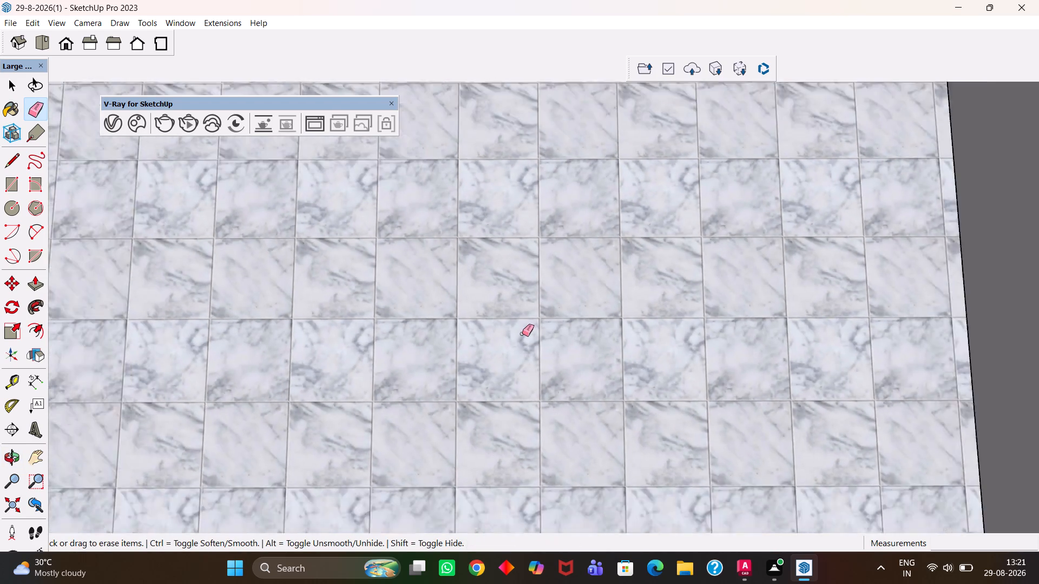
scroll(522, 334, "down", 14)
key("h")
left_click_drag(550, 275, 563, 357)
scroll(543, 352, "up", 5)
scroll(561, 362, "down", 6)
key("h")
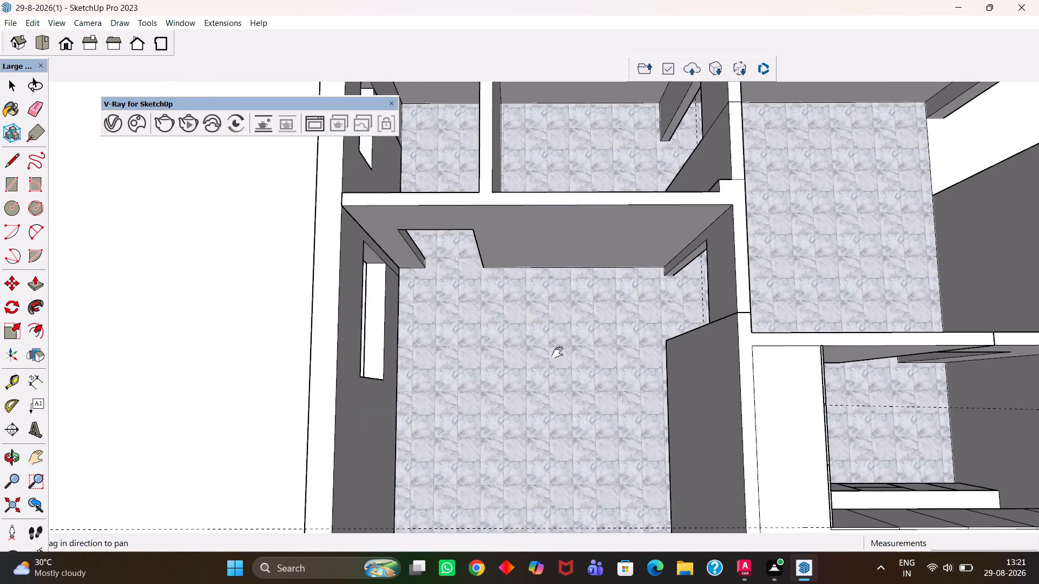
scroll(557, 353, "down", 9)
scroll(568, 390, "up", 1)
middle_click_drag(568, 387, 562, 343)
key("ctrl+s")
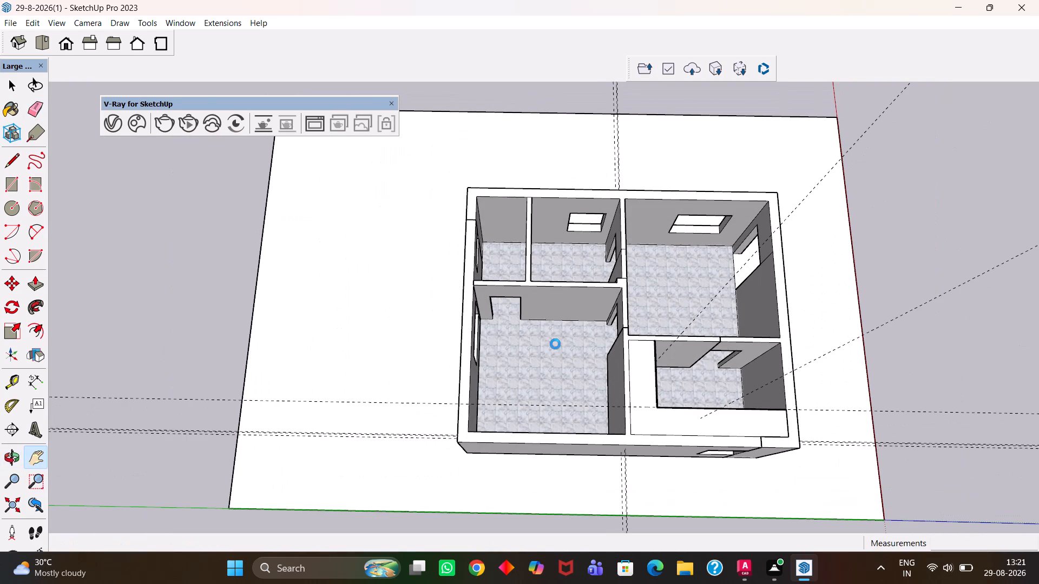
Examine the main room, the outer wall, the kitchen side and the large windowed room beside it.
scroll(555, 344, "up", 7)
left_click_drag(749, 299, 588, 263)
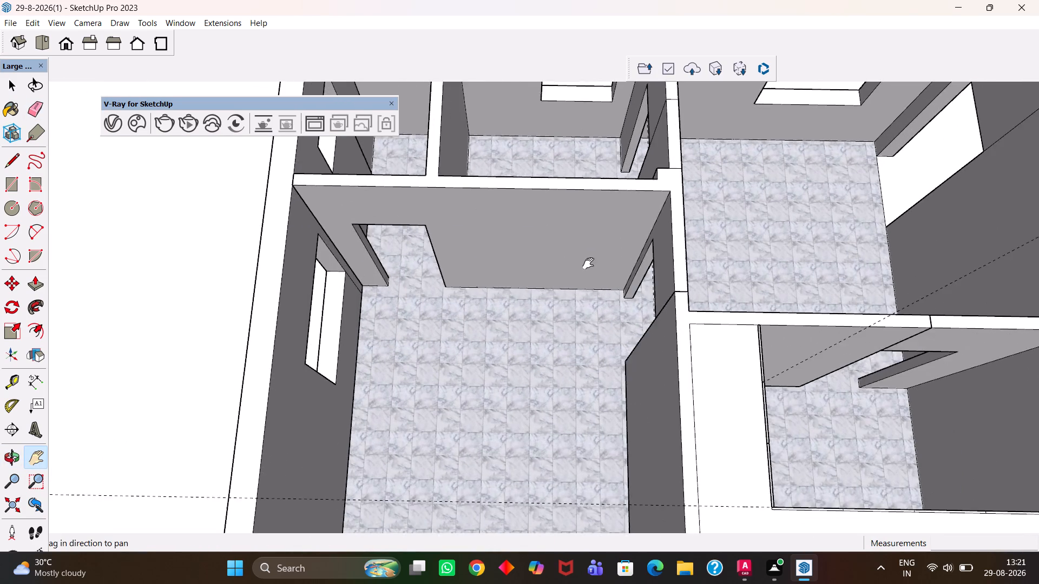
left_click_drag(588, 263, 571, 257)
scroll(558, 258, "down", 6)
scroll(580, 344, "up", 4)
middle_click_drag(626, 387, 713, 97)
scroll(664, 310, "up", 1)
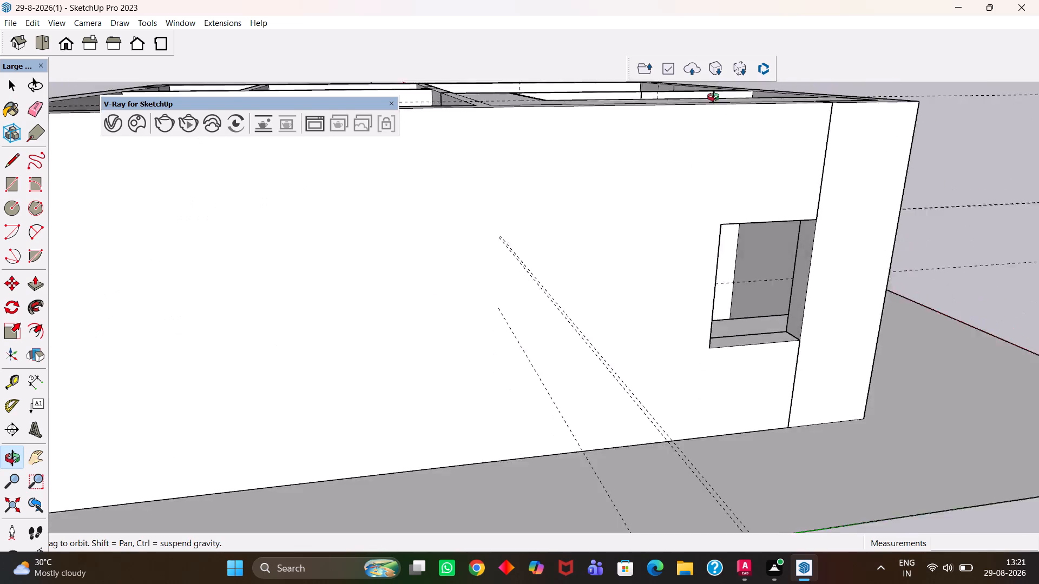
middle_click_drag(713, 97, 626, 281)
middle_click_drag(627, 152, 634, 257)
scroll(628, 160, "up", 1)
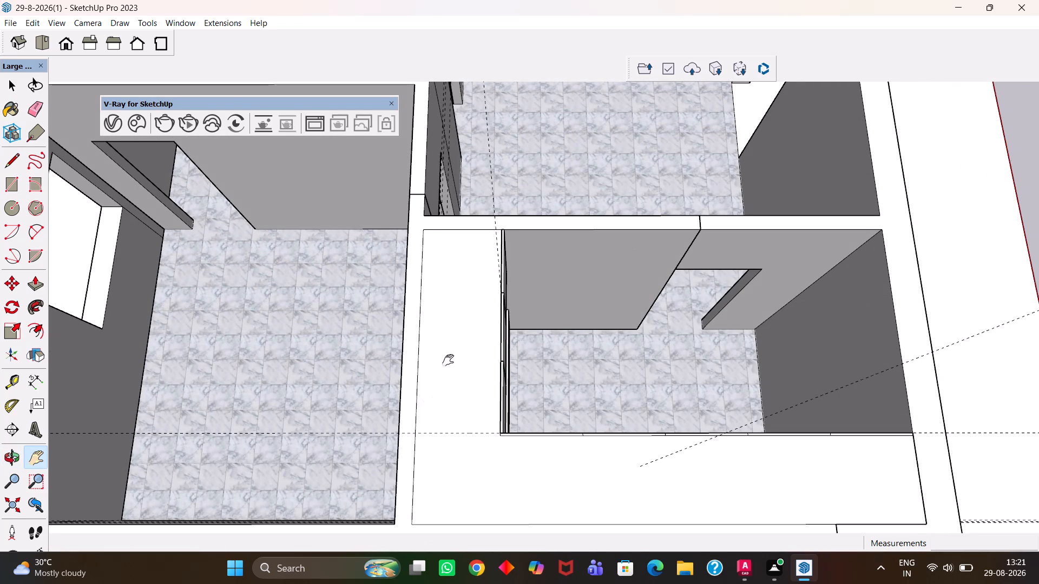
scroll(470, 325, "down", 11)
left_click_drag(549, 209, 576, 331)
scroll(558, 318, "up", 11)
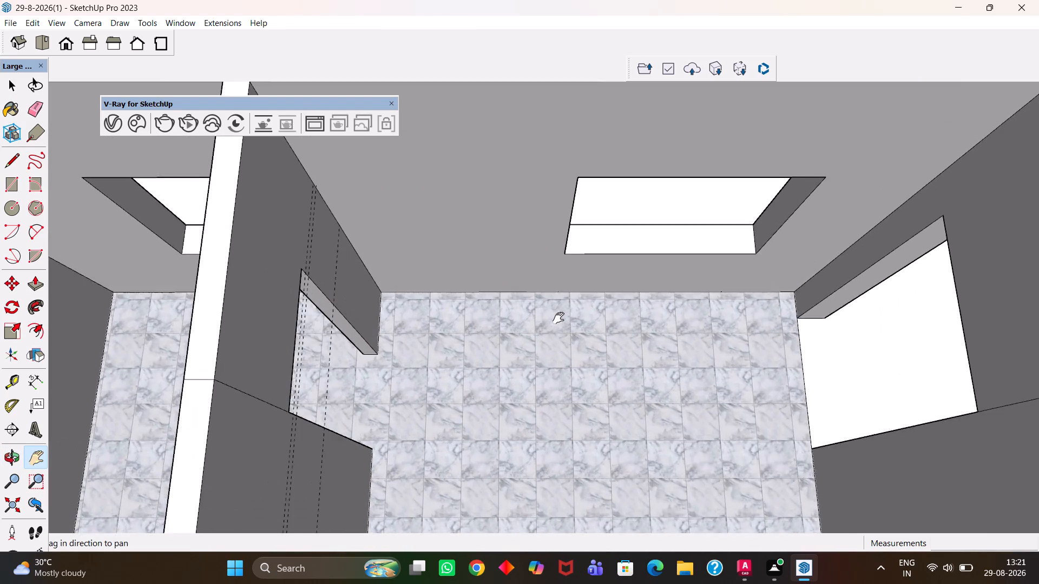
scroll(558, 318, "up", 1)
scroll(558, 318, "down", 13)
left_click_drag(552, 319, 732, 154)
scroll(626, 262, "up", 5)
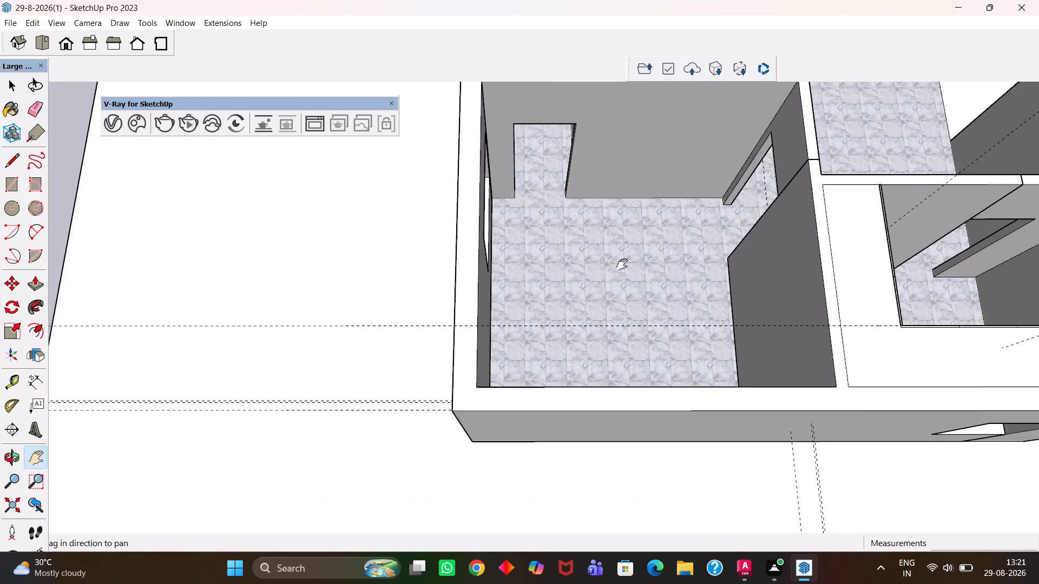
scroll(595, 278, "up", 10)
Inspect the inner rooms' walls, door openings and marble floors from several sides, including the main room.
scroll(595, 278, "down", 7)
left_click_drag(619, 207, 622, 378)
middle_click_drag(643, 382, 489, 380)
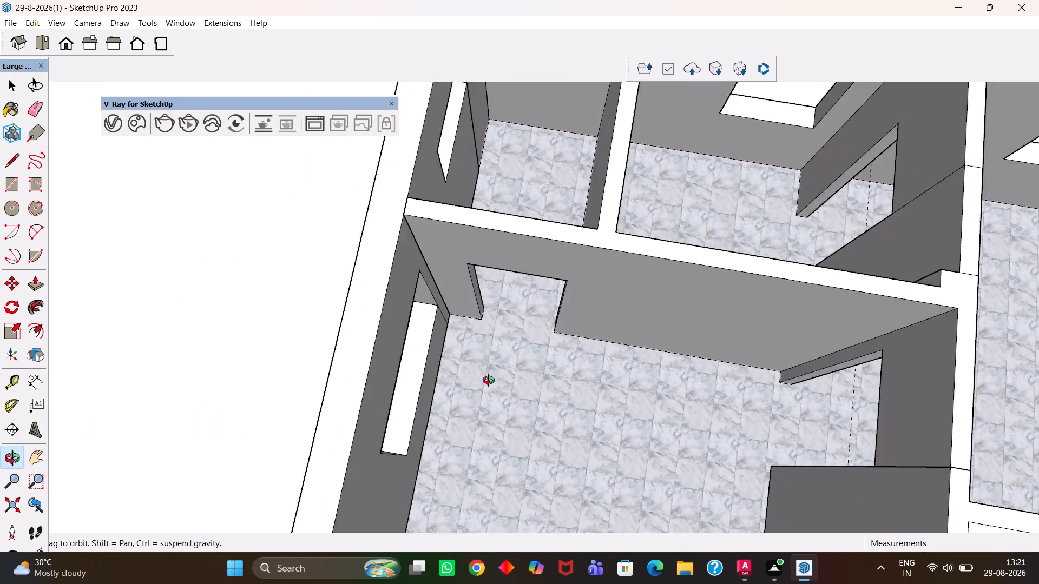
middle_click_drag(489, 380, 386, 259)
scroll(386, 290, "up", 4)
left_click_drag(415, 239, 519, 355)
middle_click_drag(624, 357, 447, 353)
scroll(446, 350, "down", 10)
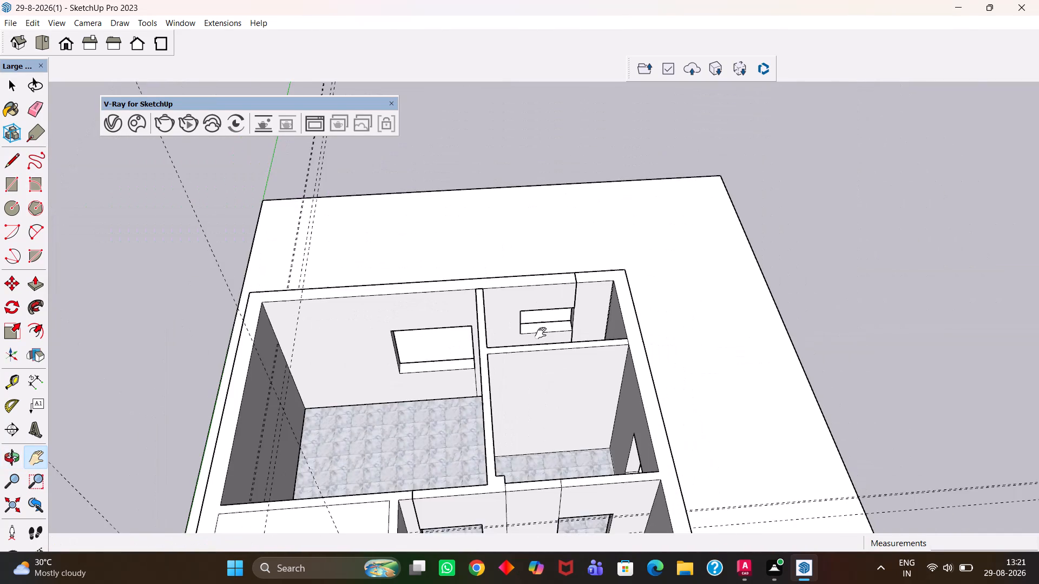
left_click_drag(607, 309, 602, 362)
scroll(595, 363, "up", 5)
left_click_drag(550, 389, 601, 274)
middle_click_drag(601, 276, 578, 400)
scroll(578, 397, "up", 12)
scroll(583, 367, "down", 5)
middle_click_drag(583, 350, 588, 377)
scroll(589, 379, "up", 5)
middle_click_drag(588, 377, 582, 370)
scroll(577, 368, "down", 13)
left_click_drag(574, 407, 701, 145)
scroll(666, 217, "up", 6)
middle_click_drag(726, 284, 717, 270)
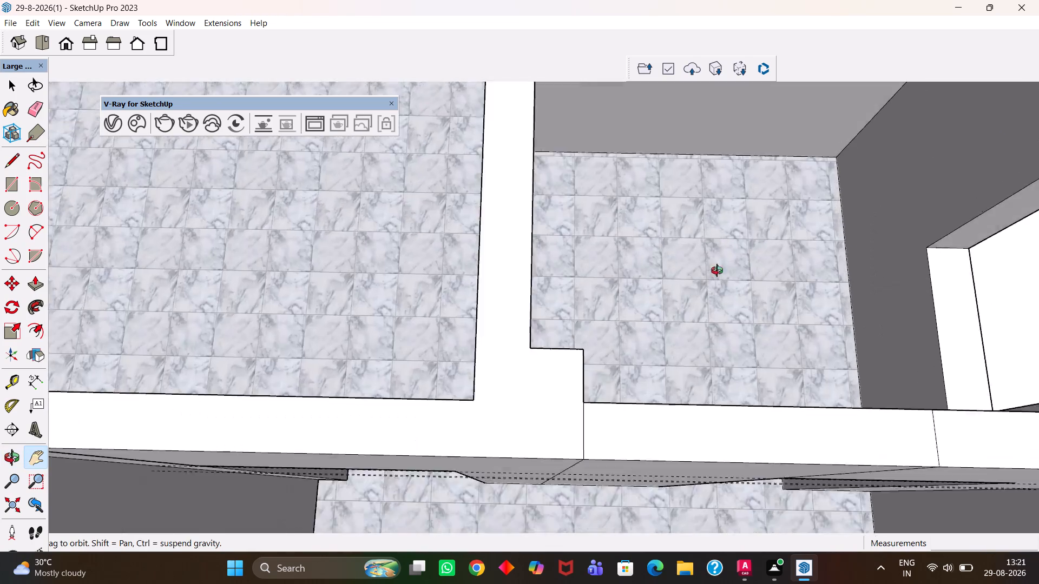
scroll(717, 270, "up", 5)
middle_click_drag(717, 270, 712, 292)
left_click_drag(807, 269, 598, 293)
scroll(594, 296, "down", 14)
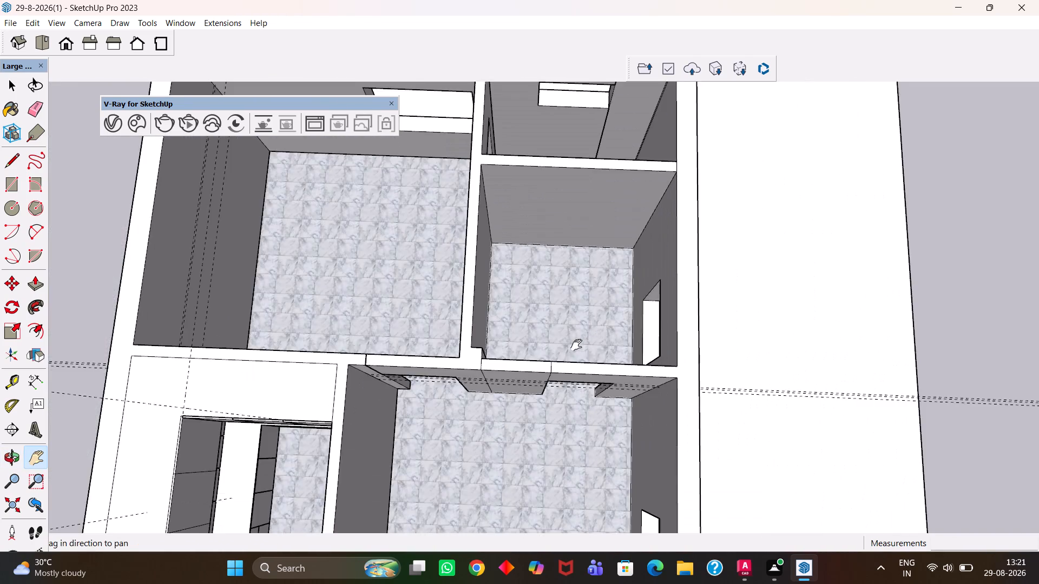
left_click_drag(576, 345, 682, 134)
middle_click_drag(648, 266, 660, 222)
scroll(645, 228, "up", 7)
middle_click(666, 228)
scroll(667, 229, "up", 6)
scroll(669, 230, "down", 9)
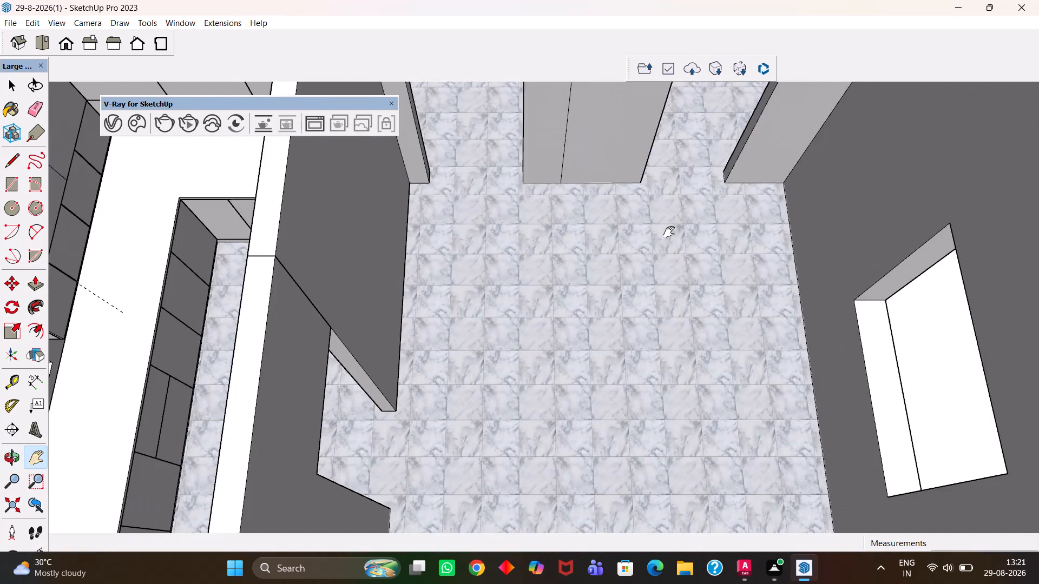
Examine the kitchen's L-shaped base units, shutter divisions and countertop up close.
left_click_drag(608, 236, 953, 300)
scroll(715, 339, "up", 5)
middle_click_drag(779, 366, 688, 298)
scroll(731, 324, "up", 2)
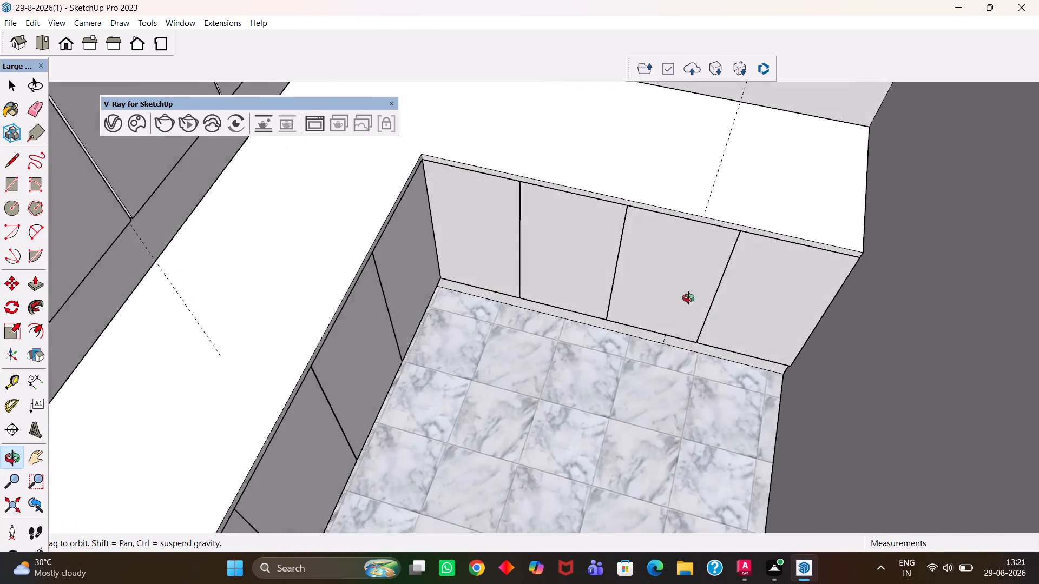
middle_click_drag(688, 298, 600, 381)
left_click_drag(512, 313, 692, 283)
middle_click_drag(762, 311, 758, 320)
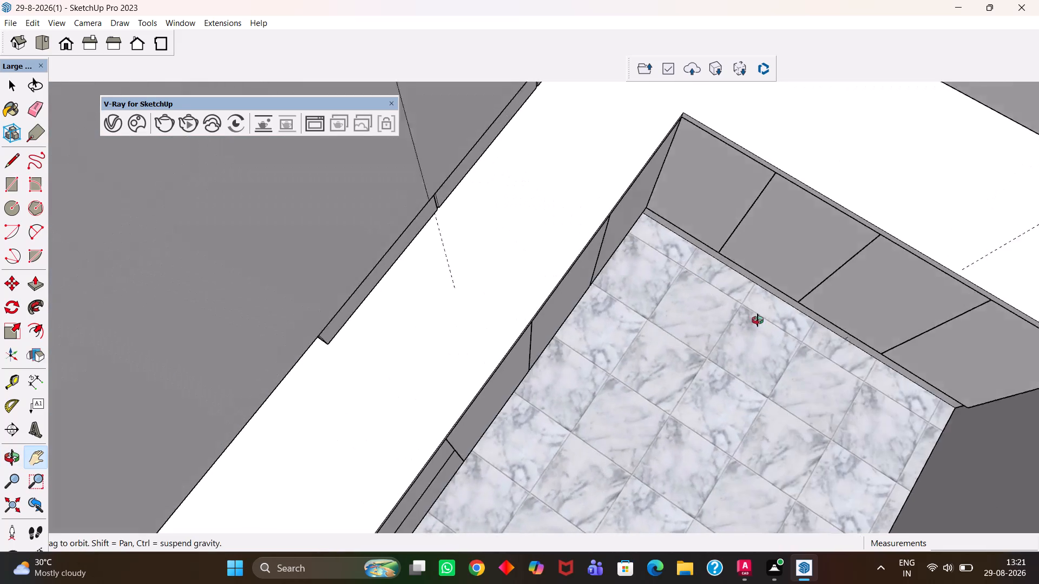
middle_click_drag(758, 320, 398, 276)
left_click_drag(339, 271, 742, 224)
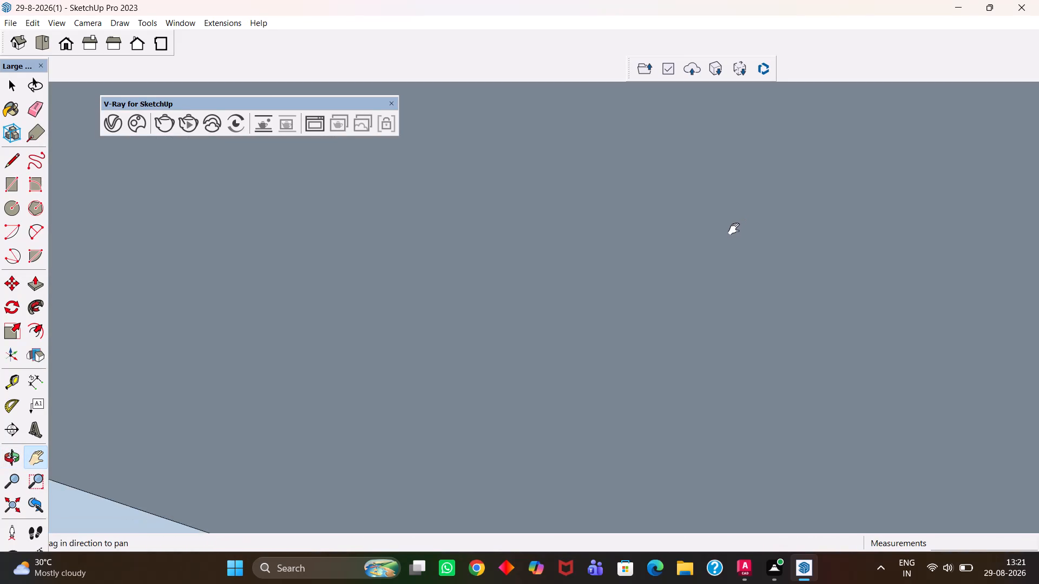
left_click_drag(749, 200, 712, 458)
scroll(648, 254, "up", 10)
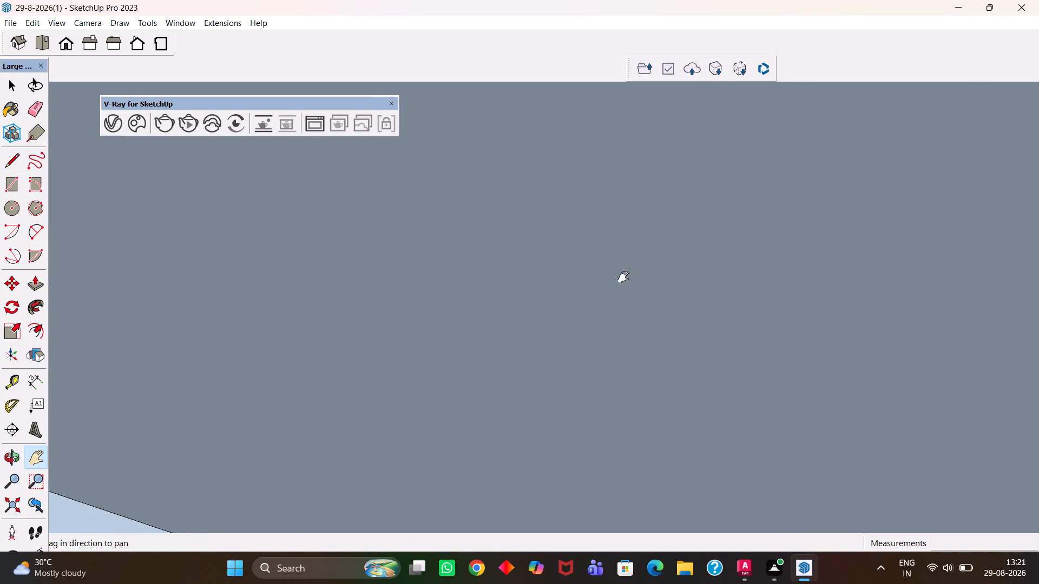
scroll(623, 277, "up", 10)
middle_click_drag(578, 314, 718, 313)
scroll(727, 304, "up", 1)
left_click_drag(856, 216, 430, 481)
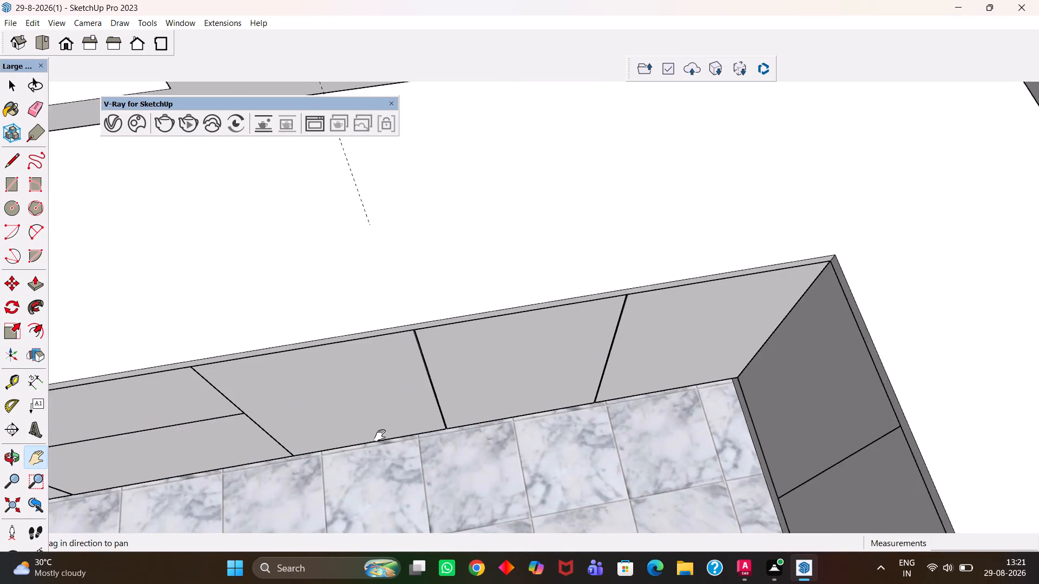
Examine the kitchen units' surroundings and the whole house layout from above and from the outer window side.
middle_click_drag(412, 430, 650, 362)
scroll(423, 429, "down", 1)
scroll(703, 304, "up", 1)
left_click_drag(700, 305, 296, 528)
scroll(374, 483, "down", 11)
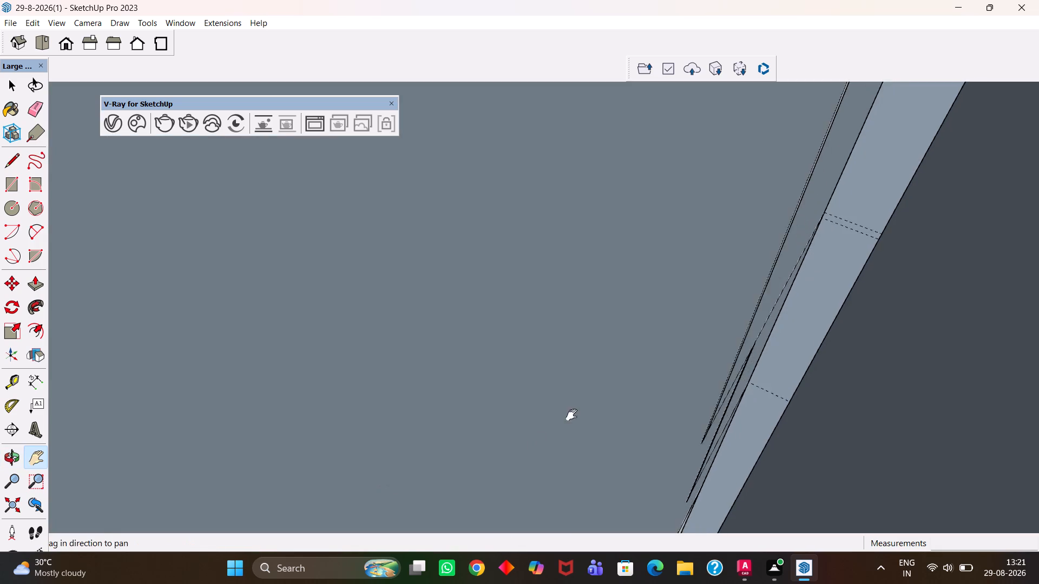
scroll(571, 415, "down", 15)
scroll(656, 323, "down", 15)
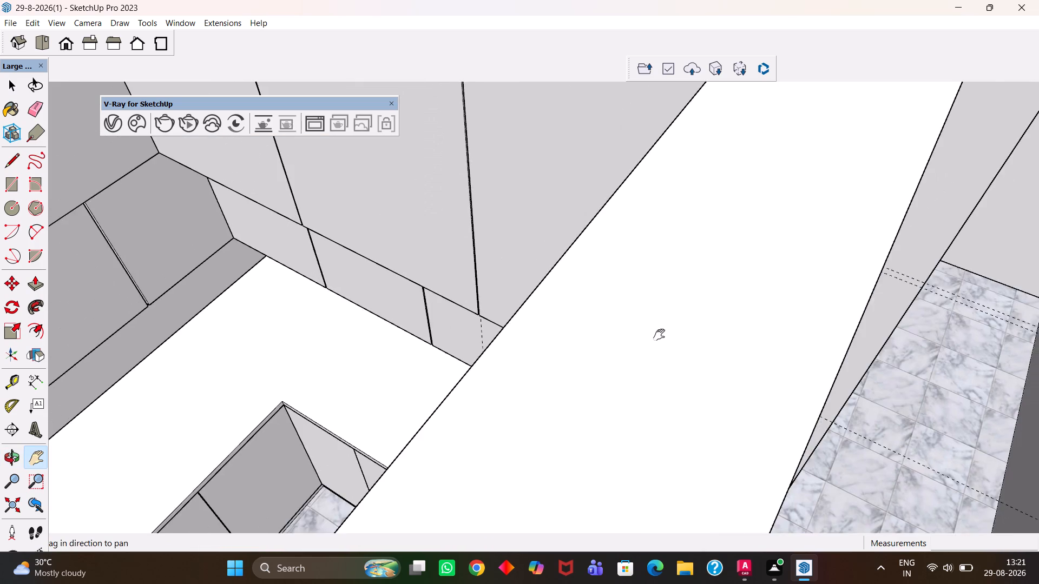
scroll(637, 341, "down", 15)
left_click_drag(491, 253, 597, 447)
scroll(592, 422, "down", 12)
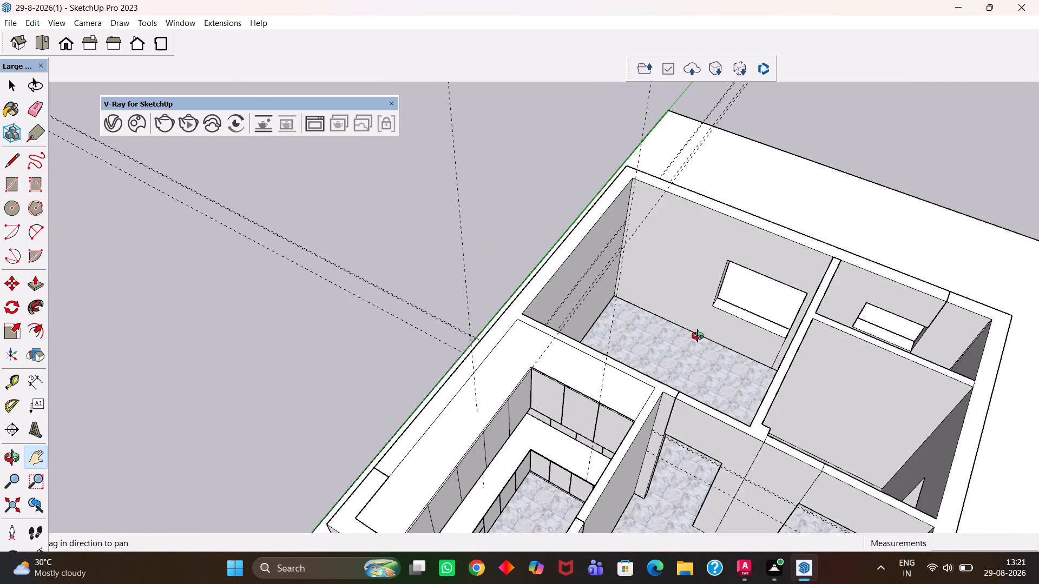
middle_click_drag(698, 336, 472, 380)
scroll(700, 336, "up", 1)
scroll(691, 385, "up", 4)
left_click_drag(597, 404, 665, 237)
scroll(650, 251, "down", 7)
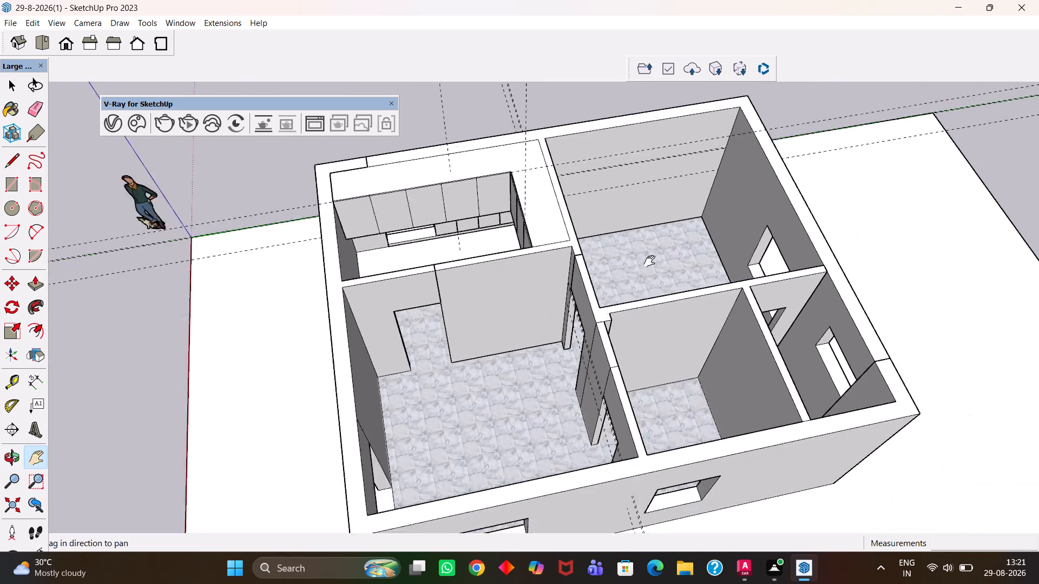
scroll(649, 261, "down", 4)
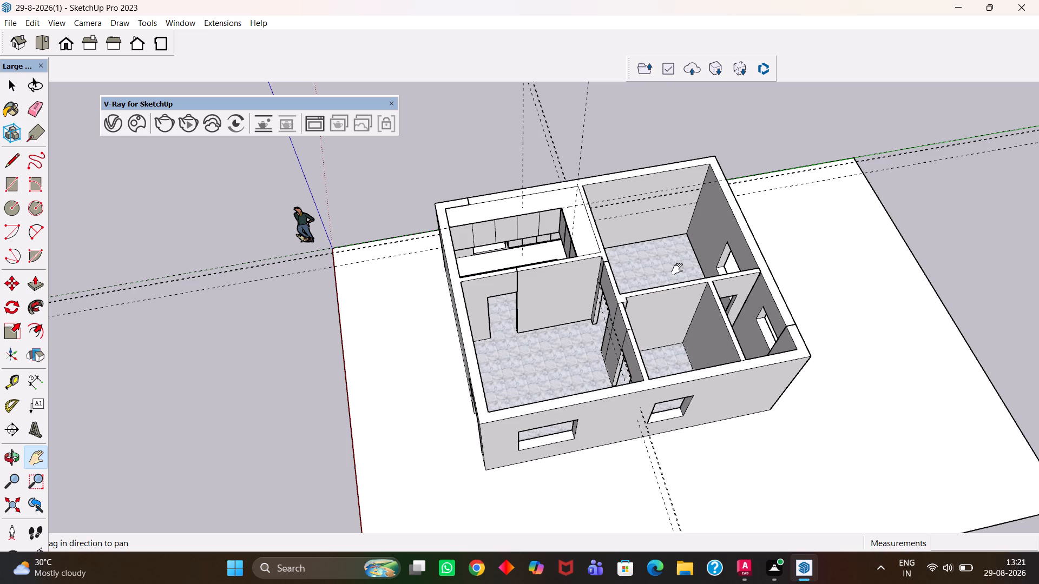
Inspect the large windowed room's marble floor, walls and door openings, comparing it with the adjoining rooms from above.
scroll(691, 295, "up", 4)
scroll(643, 316, "up", 6)
middle_click_drag(655, 344, 609, 346)
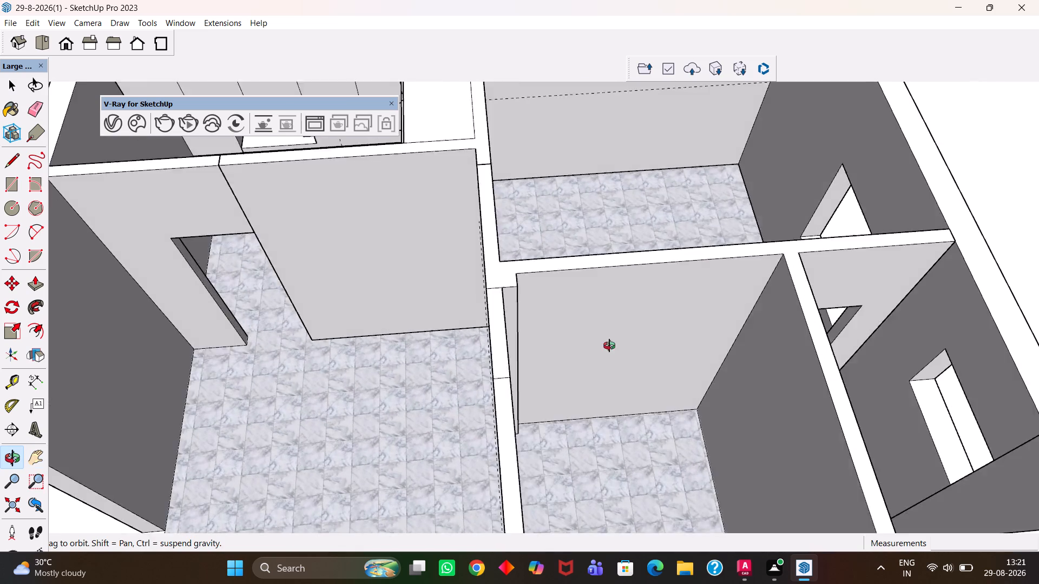
middle_click_drag(609, 346, 590, 412)
scroll(568, 343, "up", 8)
scroll(568, 343, "down", 2)
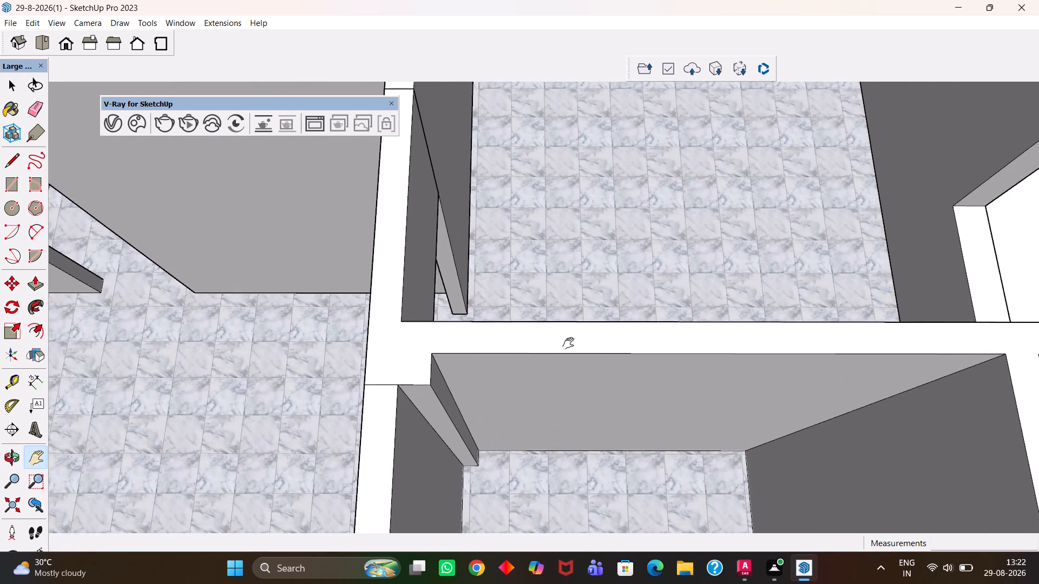
scroll(568, 343, "down", 14)
left_click_drag(656, 257, 656, 340)
middle_click_drag(604, 345, 601, 389)
scroll(603, 361, "up", 4)
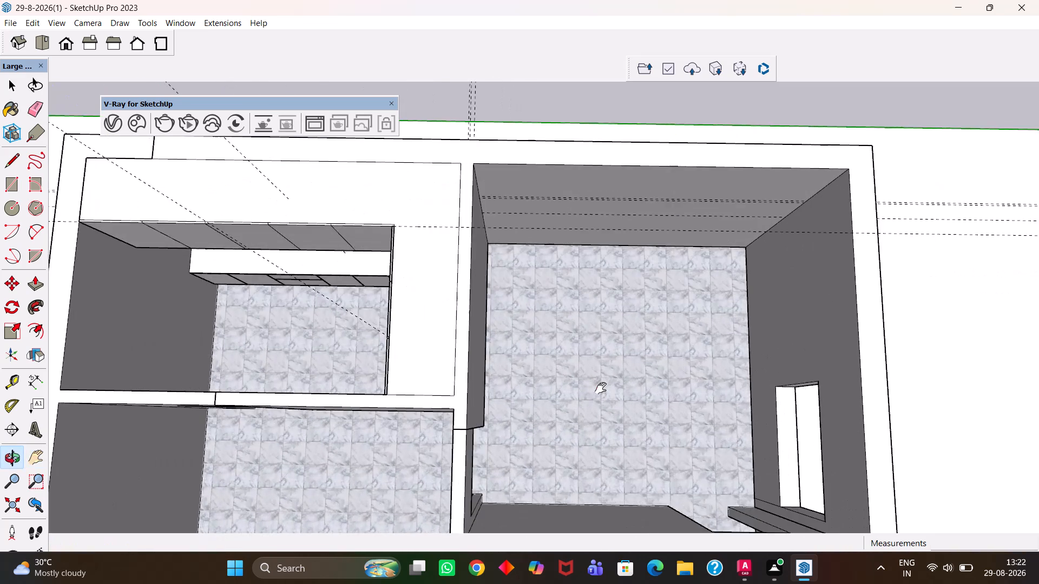
left_click_drag(589, 389, 657, 254)
scroll(613, 279, "down", 5)
middle_click_drag(603, 332, 600, 355)
scroll(603, 332, "up", 4)
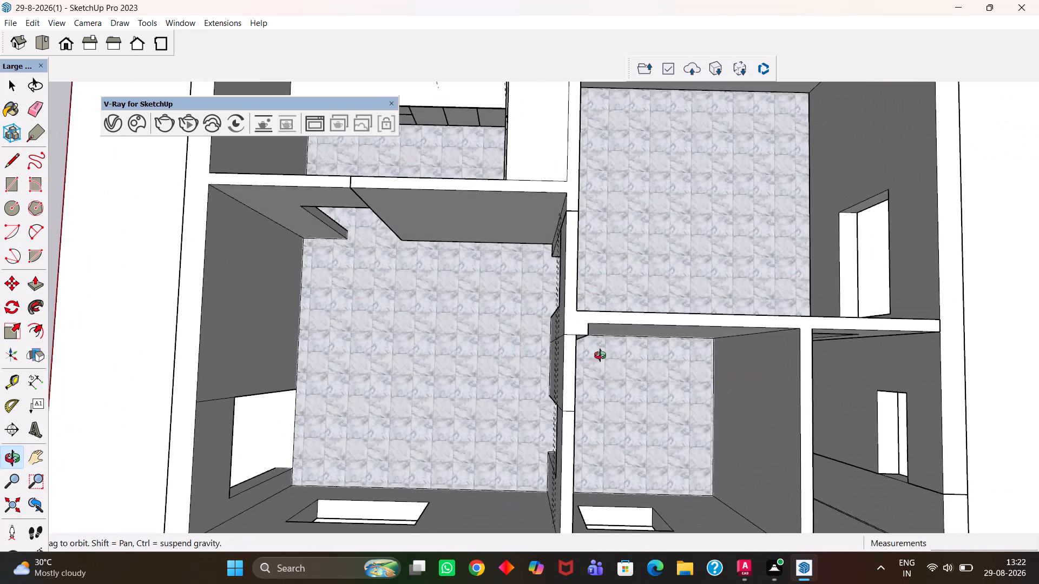
middle_click_drag(600, 355, 609, 353)
scroll(609, 353, "up", 4)
scroll(611, 343, "down", 8)
left_click_drag(632, 258, 614, 320)
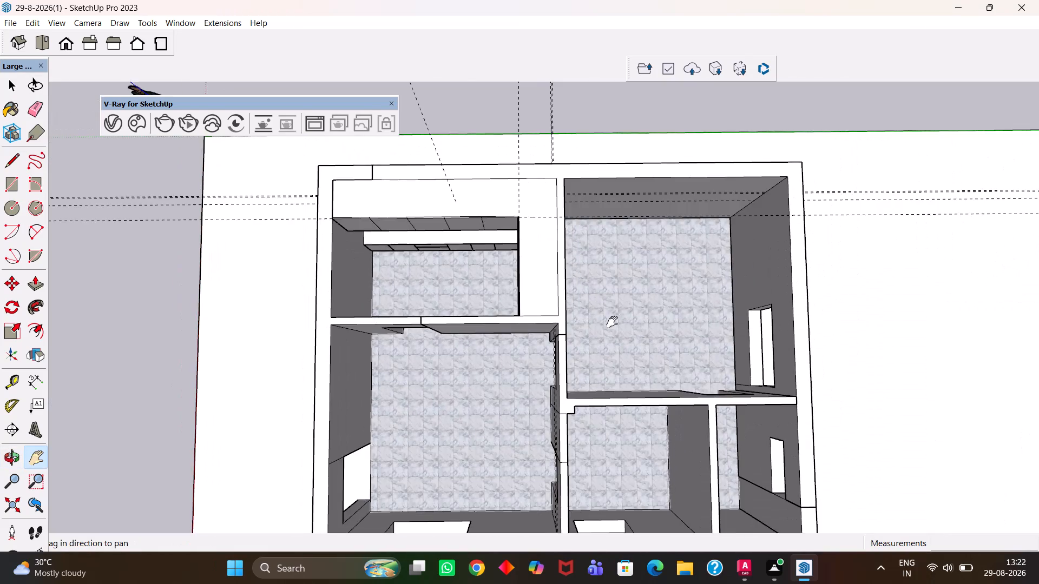
scroll(612, 322, "up", 6)
left_click_drag(709, 286, 545, 331)
scroll(545, 331, "up", 6)
scroll(545, 331, "down", 8)
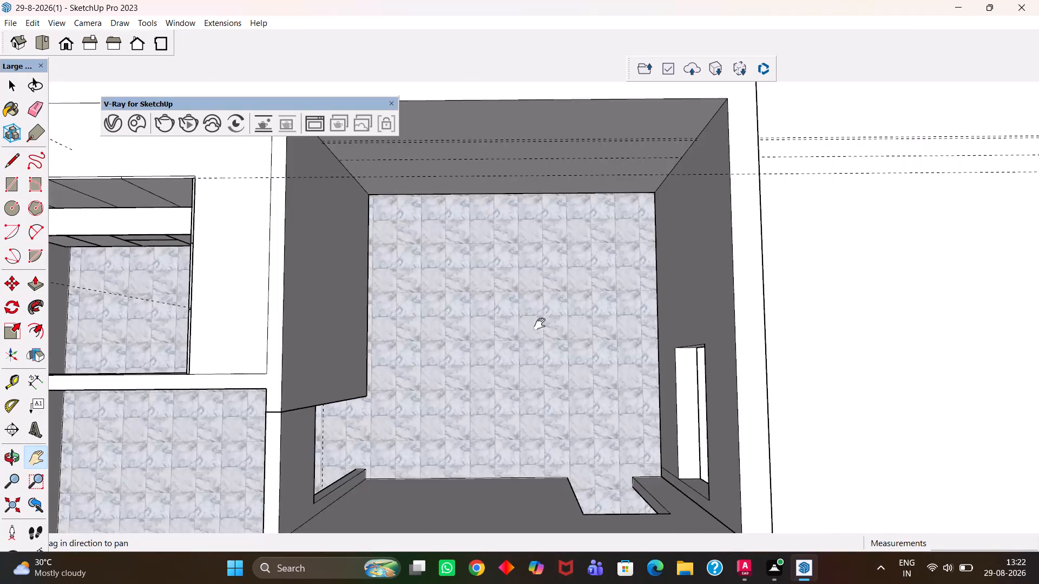
Examine the smaller inner room and the narrow windowed room beside it, including their door openings and marble floors.
left_click_drag(515, 318, 831, 334)
scroll(583, 291, "up", 8)
scroll(583, 291, "down", 10)
left_click_drag(545, 326, 635, 266)
left_click_drag(698, 383, 615, 187)
scroll(608, 210, "up", 7)
scroll(608, 211, "down", 9)
left_click_drag(811, 252, 571, 253)
scroll(558, 257, "up", 6)
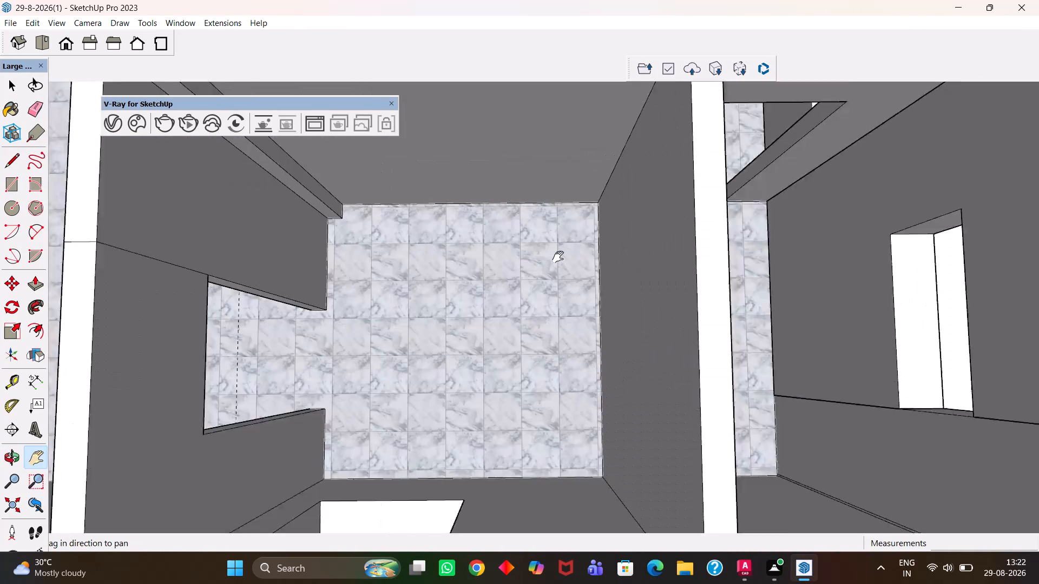
scroll(558, 257, "up", 1)
scroll(558, 257, "down", 9)
left_click_drag(645, 266, 602, 267)
scroll(598, 267, "up", 11)
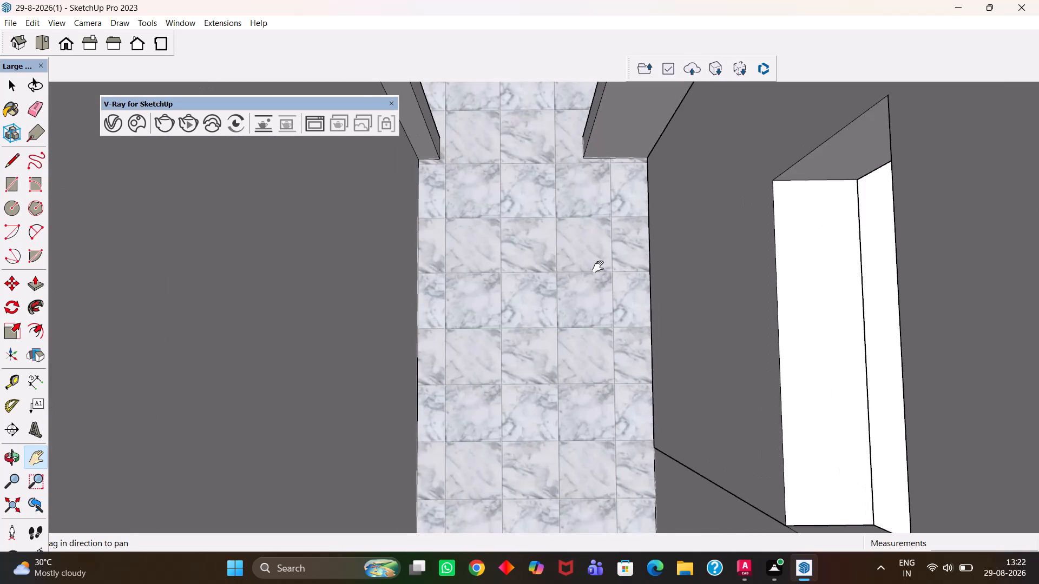
scroll(598, 267, "up", 2)
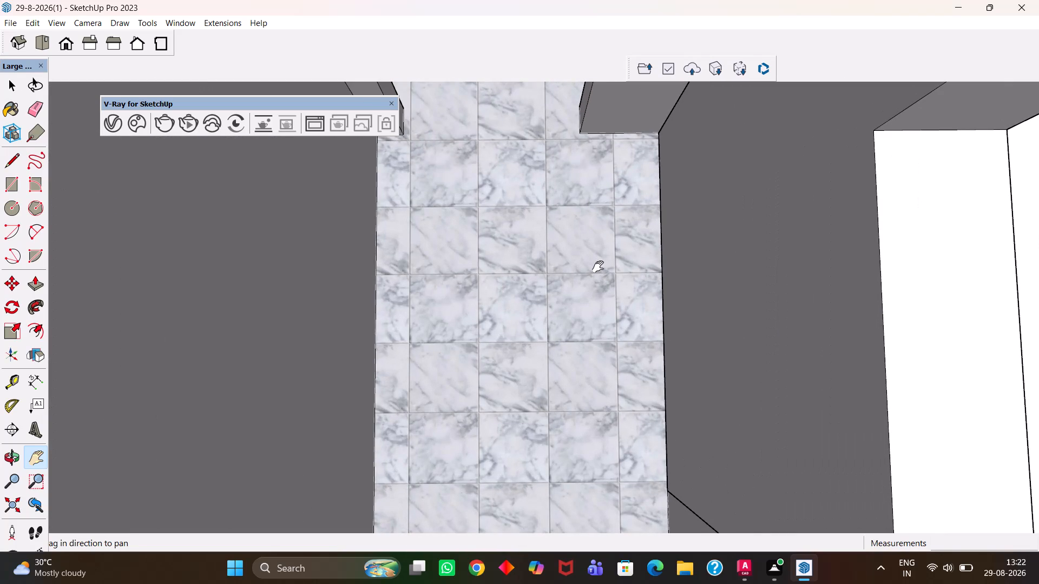
scroll(597, 277, "down", 14)
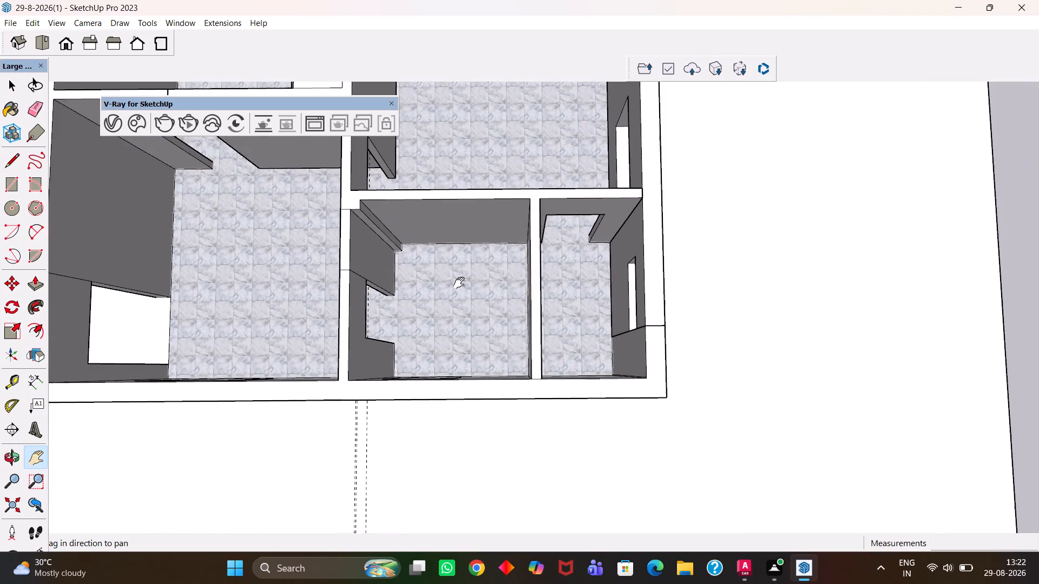
Review the kitchen, main room and large windowed room from above, checking the dividing walls, openings and floor tiles.
left_click_drag(459, 283, 691, 323)
scroll(650, 295, "down", 5)
scroll(741, 229, "up", 9)
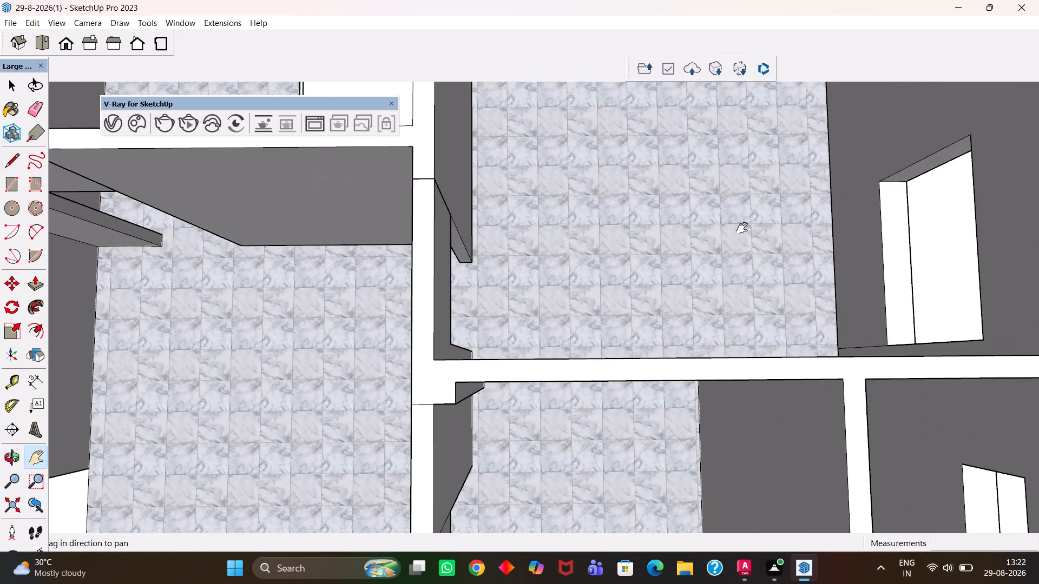
scroll(742, 228, "down", 6)
scroll(732, 185, "down", 5)
left_click_drag(725, 200, 747, 283)
scroll(621, 288, "up", 10)
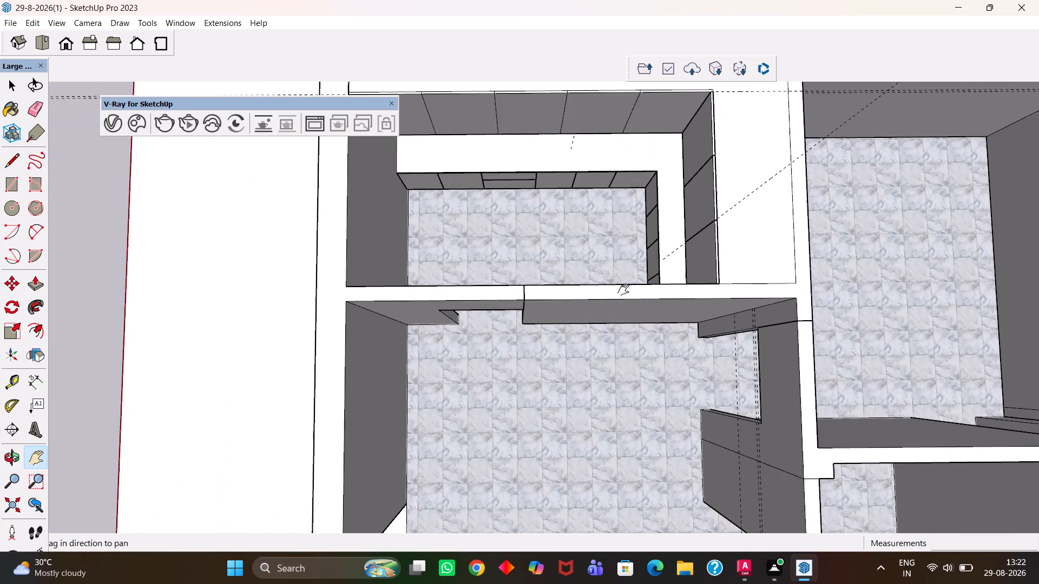
scroll(632, 288, "up", 7)
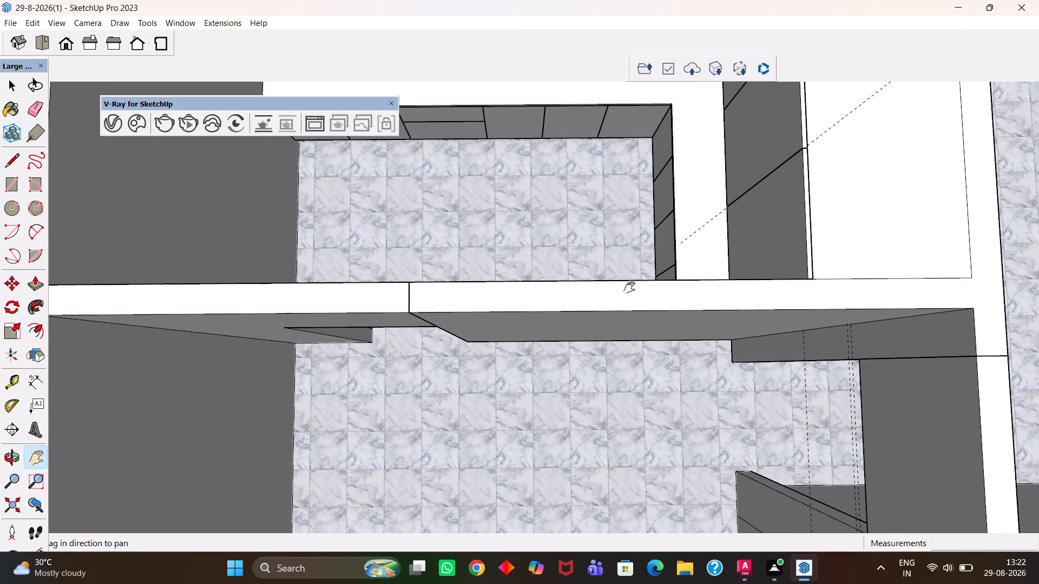
scroll(610, 291, "down", 14)
scroll(607, 301, "up", 2)
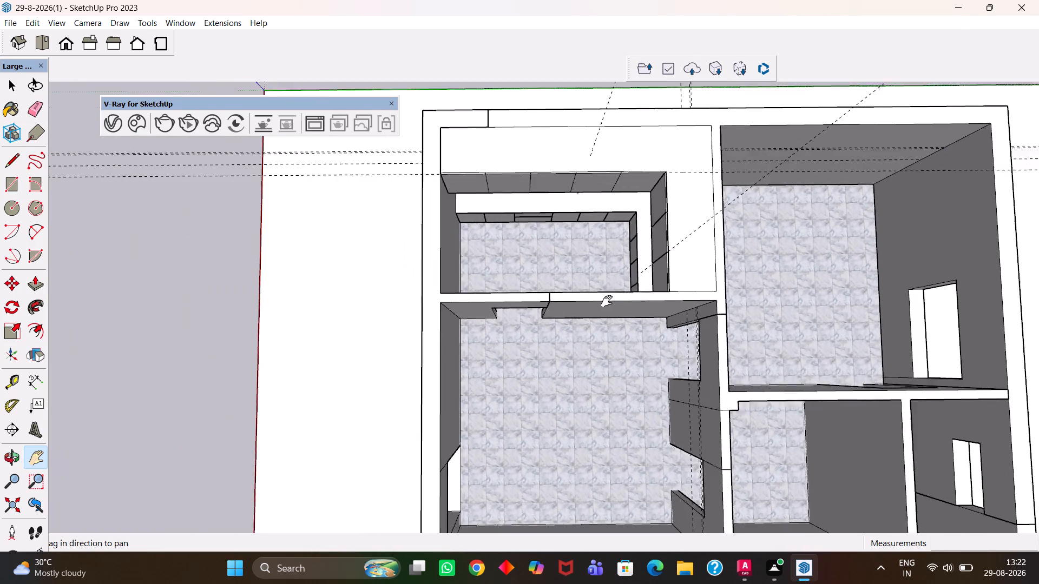
scroll(607, 301, "up", 4)
scroll(607, 302, "down", 5)
left_click_drag(918, 307, 747, 323)
scroll(706, 313, "up", 5)
scroll(706, 313, "down", 6)
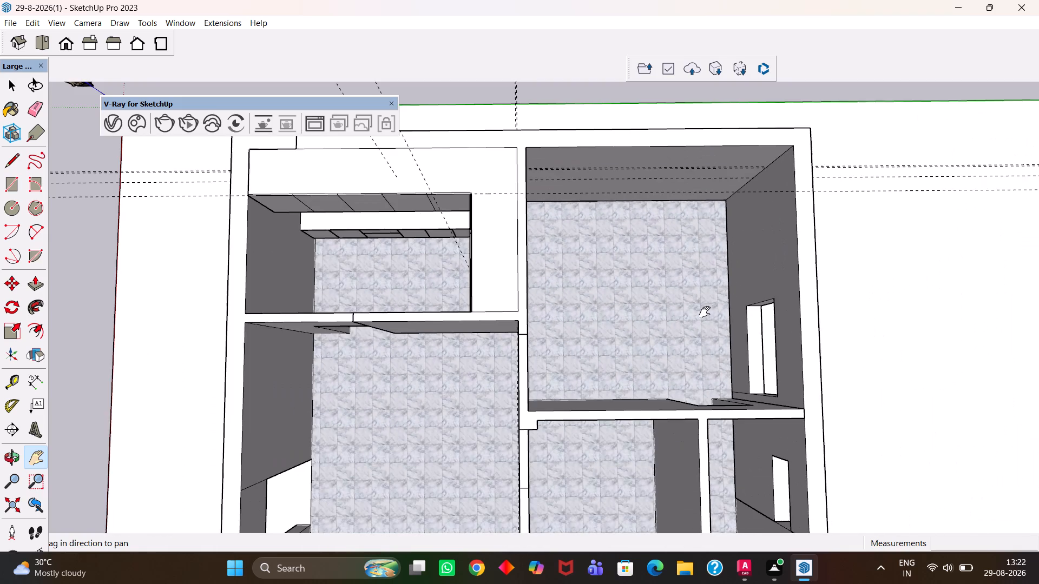
scroll(556, 297, "up", 6)
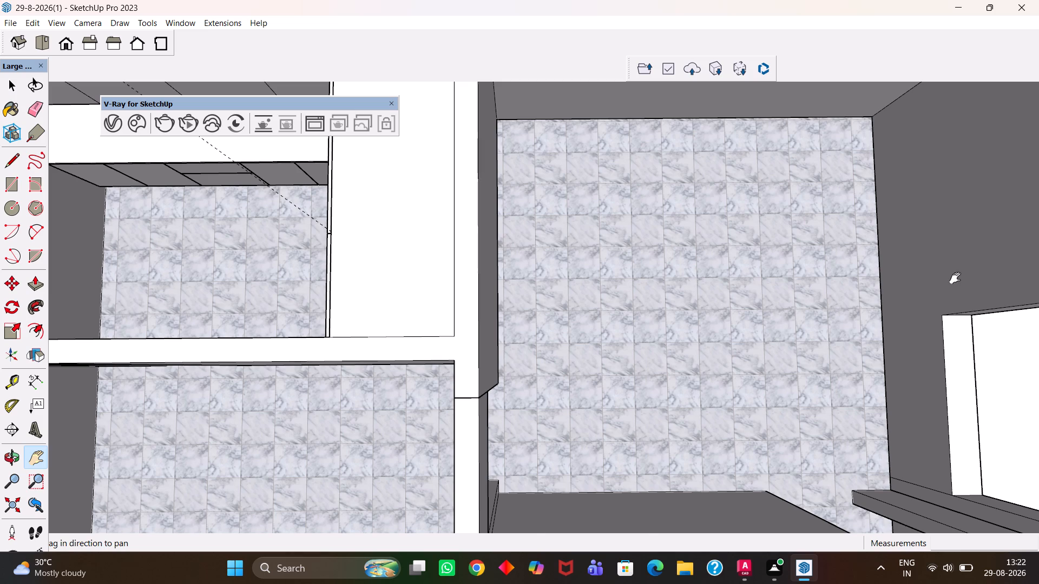
scroll(902, 291, "down", 11)
scroll(747, 349, "up", 11)
middle_click(748, 351)
left_click_drag(820, 344, 712, 343)
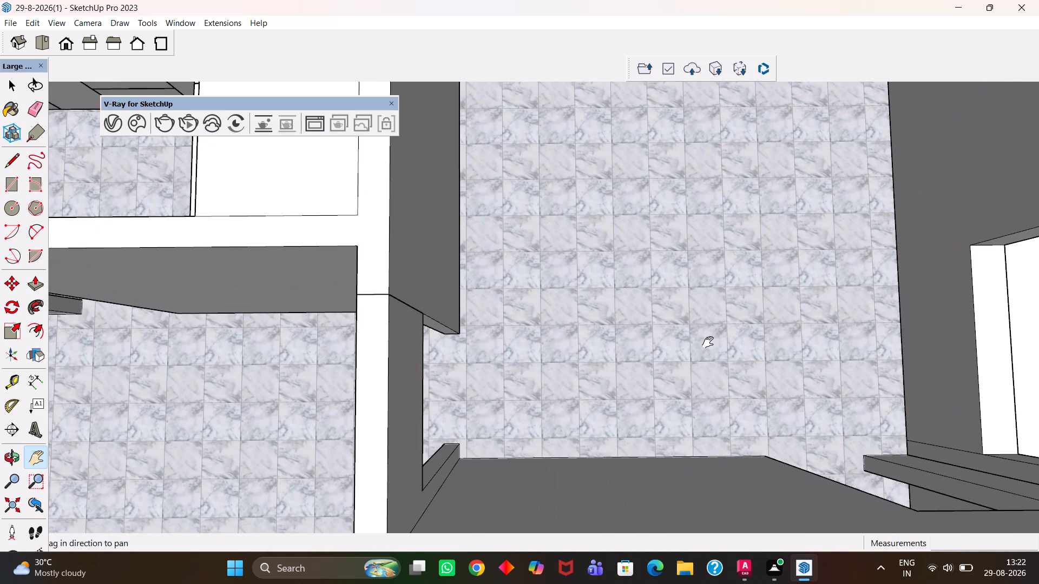
scroll(708, 342, "down", 9)
scroll(699, 343, "up", 5)
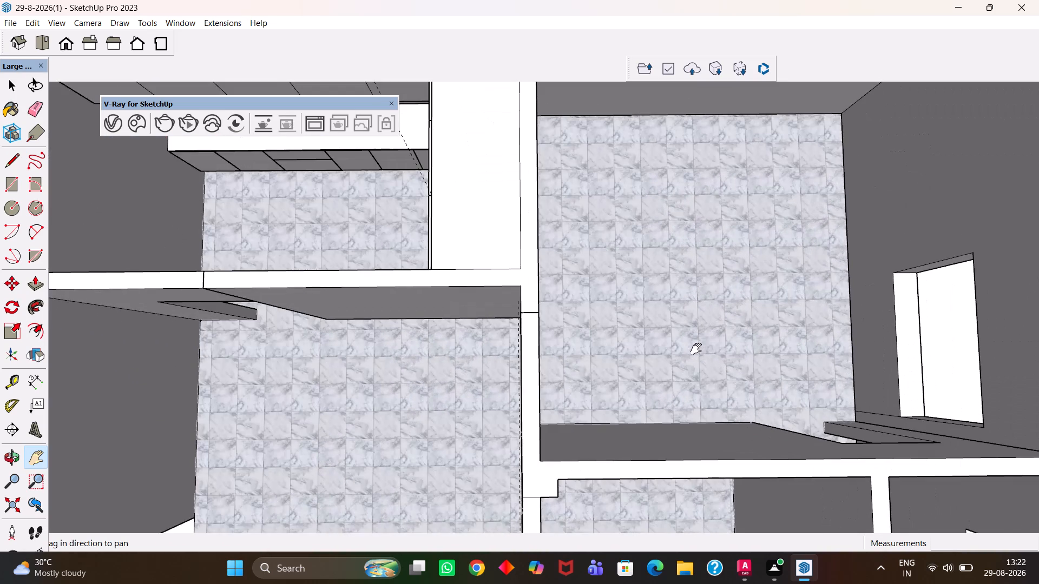
scroll(693, 396, "up", 5)
scroll(736, 287, "down", 7)
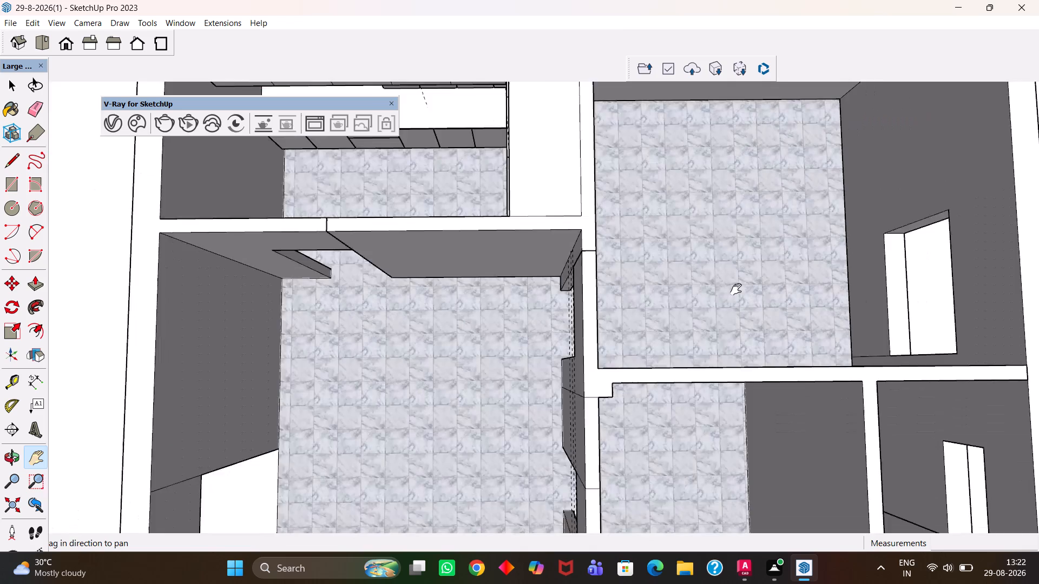
scroll(736, 289, "down", 7)
scroll(685, 353, "up", 4)
Inspect the room interiors and dividing walls from several oblique angles, ending at the large windowed room.
middle_click_drag(669, 371, 676, 248)
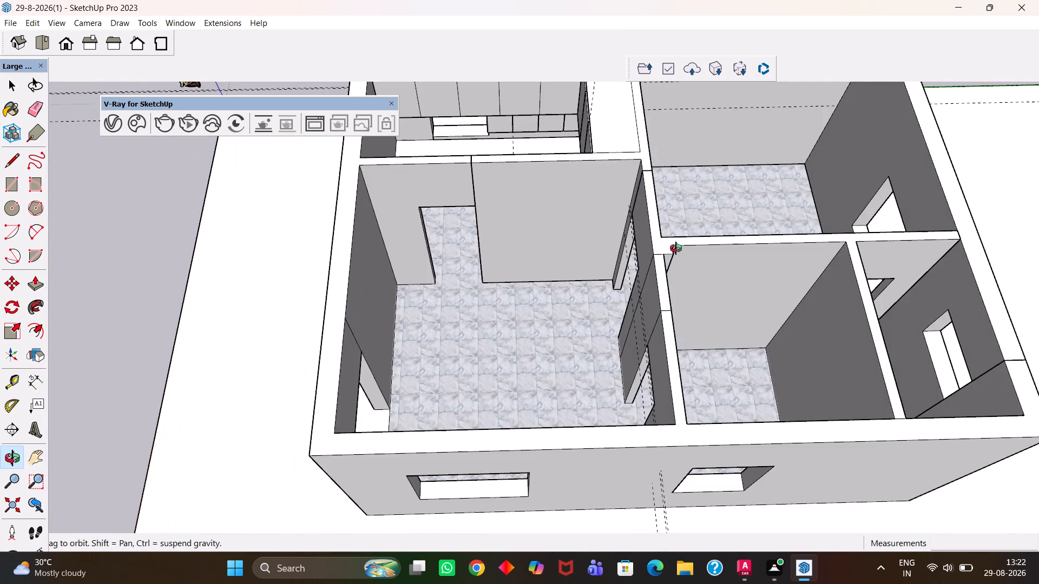
middle_click_drag(676, 248, 674, 252)
scroll(674, 252, "up", 5)
middle_click(674, 252)
scroll(603, 276, "down", 8)
middle_click_drag(523, 292, 685, 326)
scroll(691, 340, "up", 4)
left_click_drag(581, 211, 573, 362)
middle_click_drag(668, 346, 532, 265)
scroll(654, 348, "up", 7)
scroll(533, 263, "down", 13)
left_click_drag(543, 243, 558, 340)
middle_click_drag(584, 312, 584, 432)
scroll(584, 429, "up", 14)
scroll(584, 425, "down", 11)
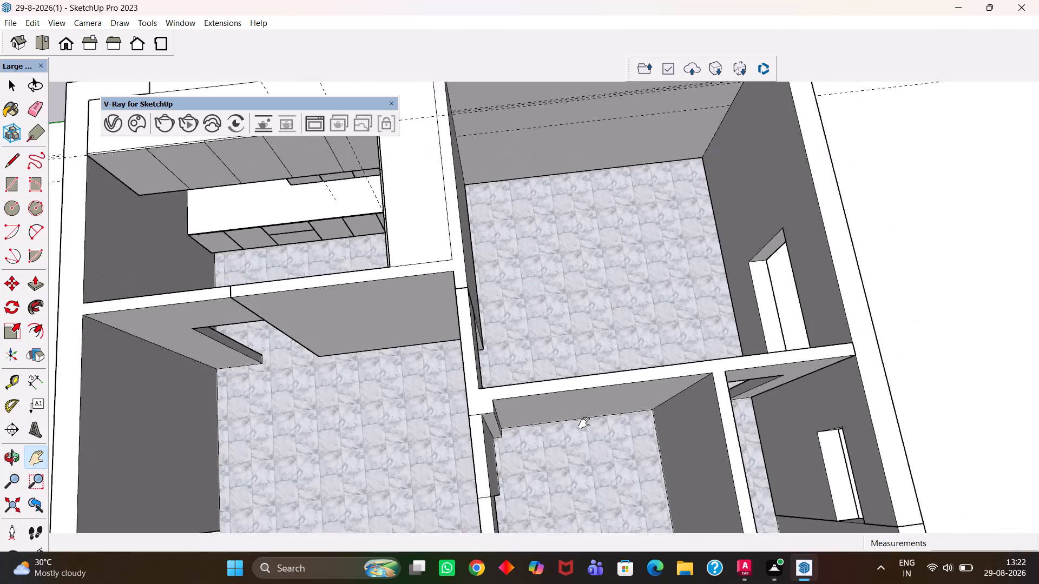
scroll(584, 423, "down", 3)
left_click_drag(564, 322, 609, 370)
middle_click_drag(655, 380, 644, 383)
scroll(655, 380, "up", 1)
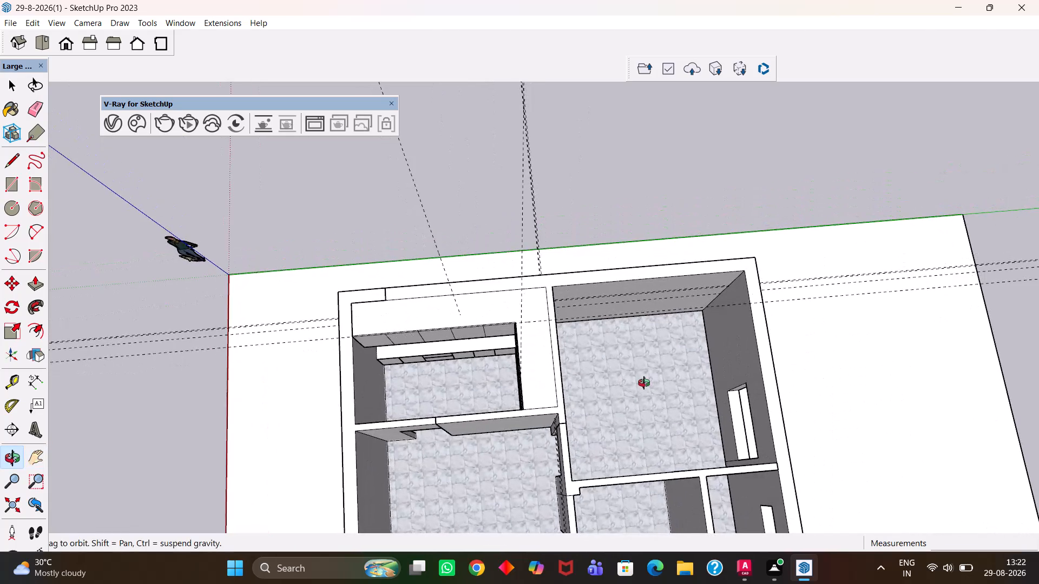
middle_click_drag(644, 383, 642, 383)
scroll(643, 383, "up", 8)
left_click_drag(604, 401, 677, 313)
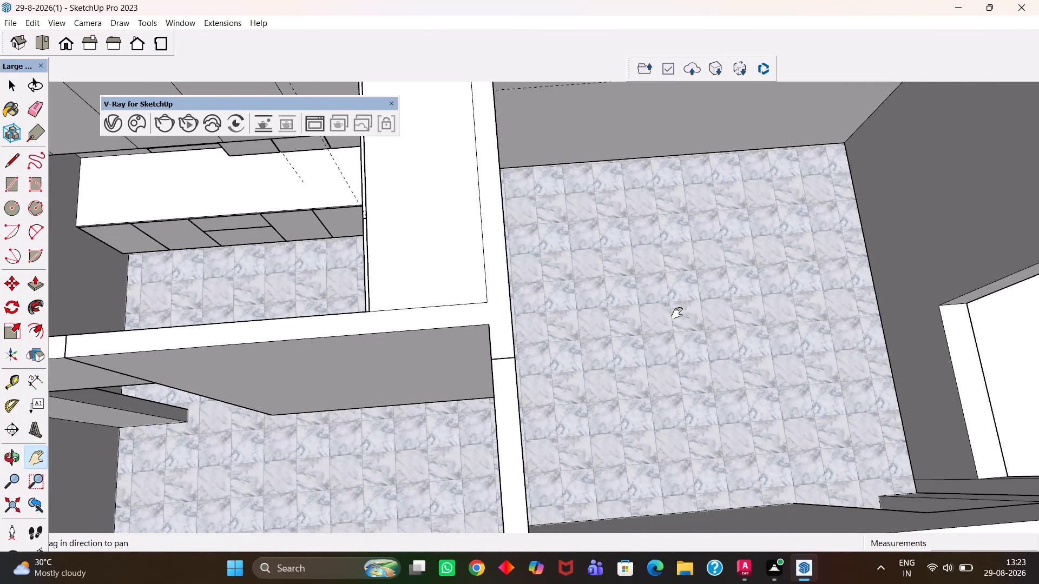
Place a guide on the large windowed room's floor, 2' from the base edge of the windowless far wall.
scroll(622, 393, "up", 9)
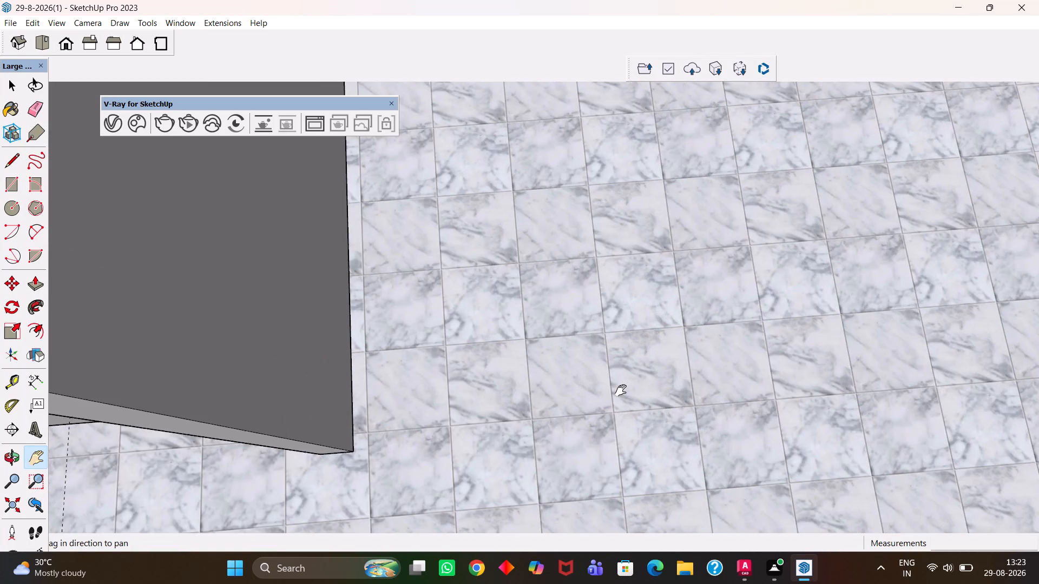
scroll(614, 386, "down", 12)
left_click_drag(621, 330, 643, 398)
middle_click_drag(735, 390, 689, 352)
scroll(689, 352, "up", 3)
left_click_drag(722, 328, 510, 344)
middle_click_drag(500, 344, 531, 350)
scroll(518, 353, "up", 1)
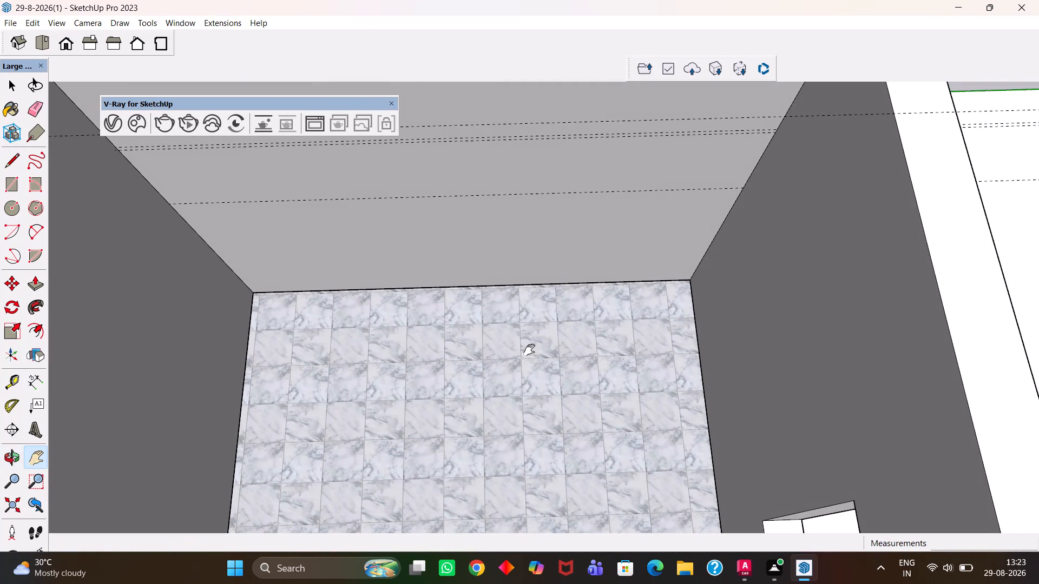
key("t")
key("Return")
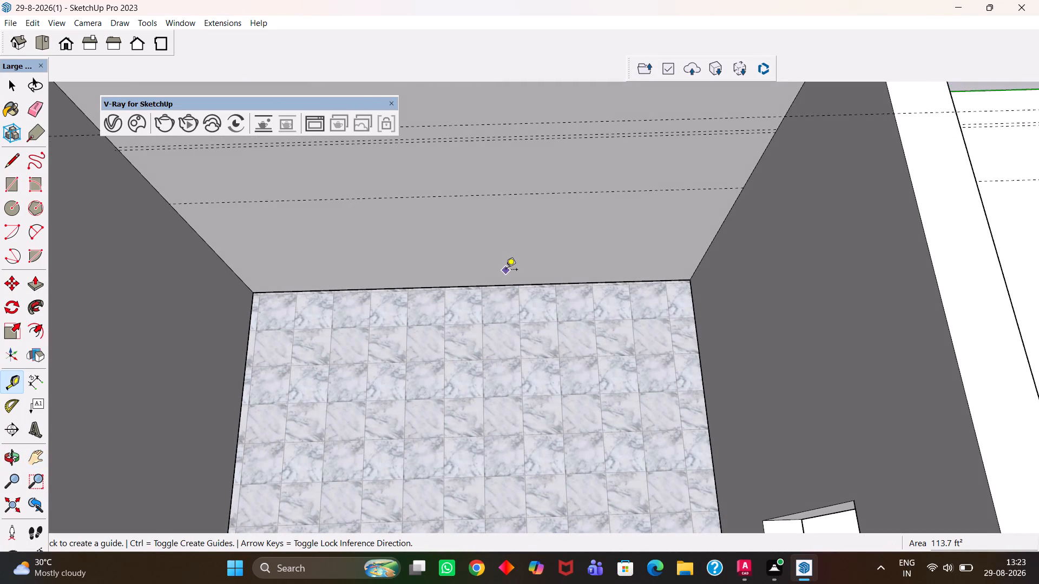
left_click(501, 289)
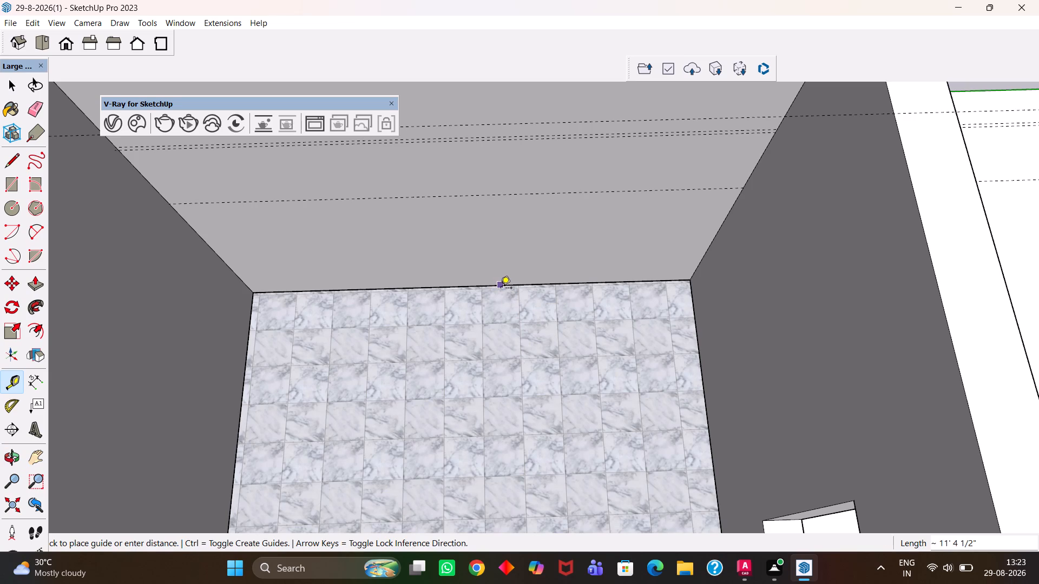
type("2'")
key("Return")
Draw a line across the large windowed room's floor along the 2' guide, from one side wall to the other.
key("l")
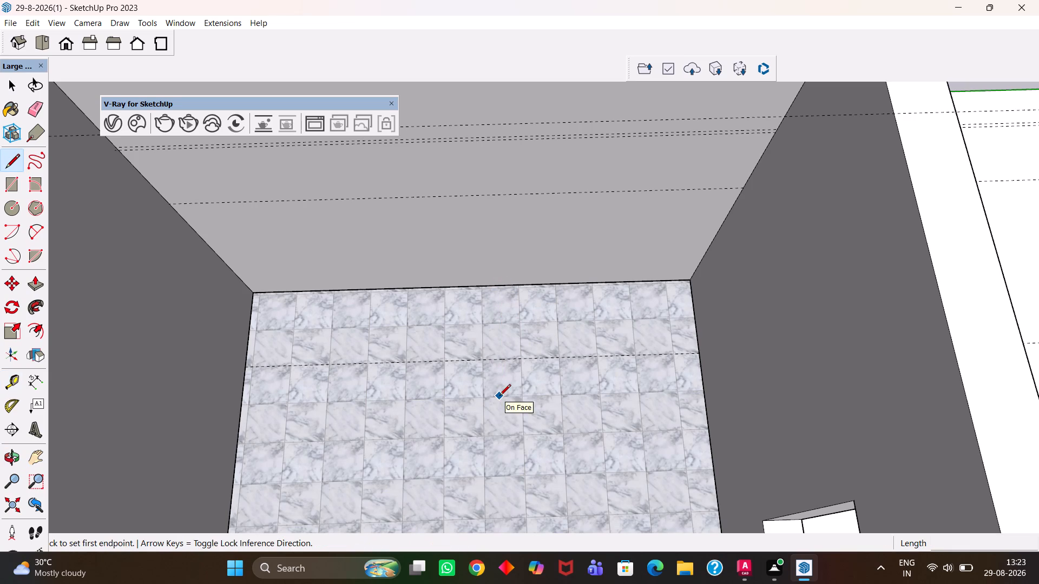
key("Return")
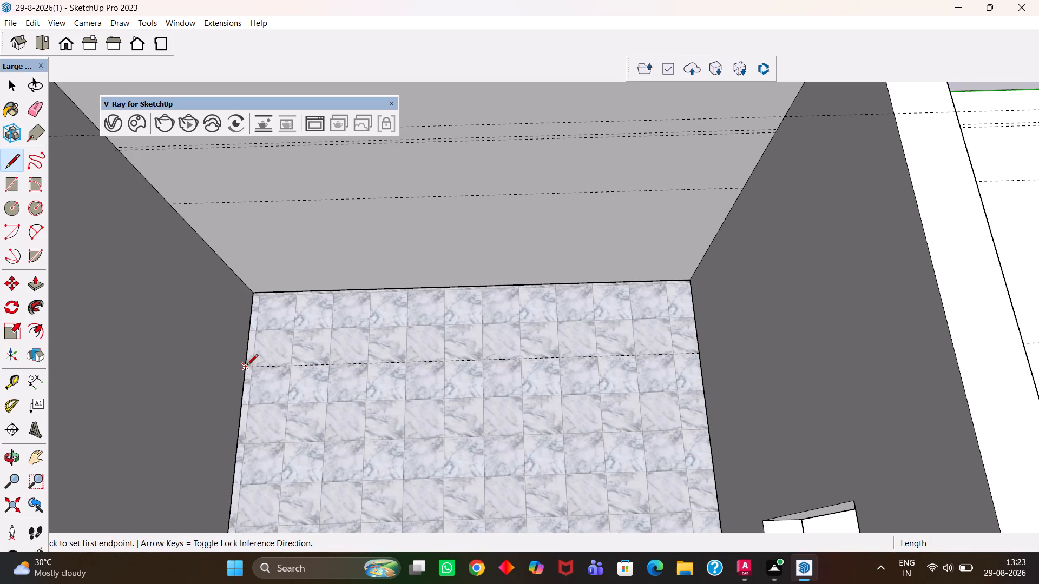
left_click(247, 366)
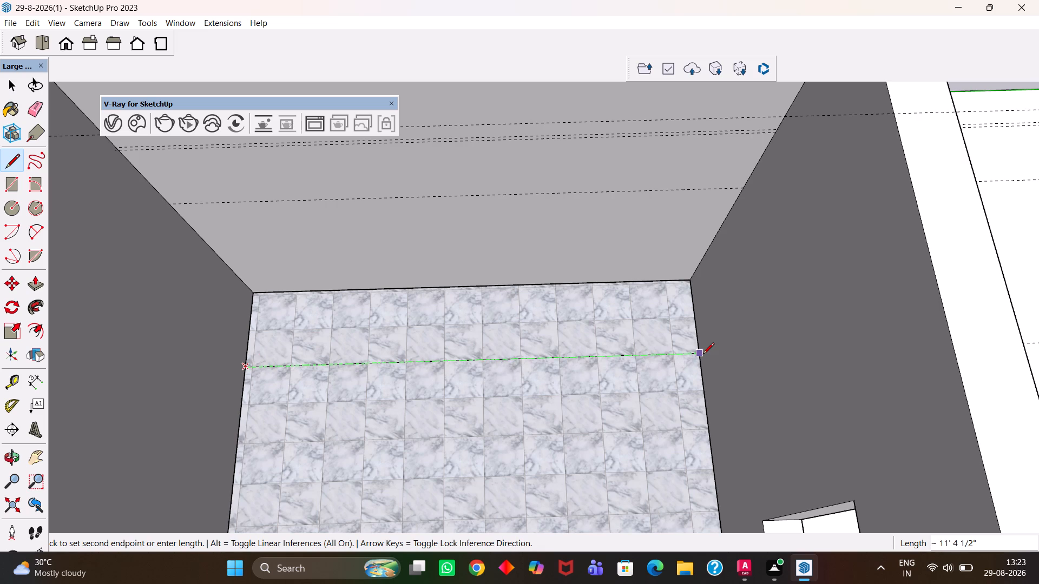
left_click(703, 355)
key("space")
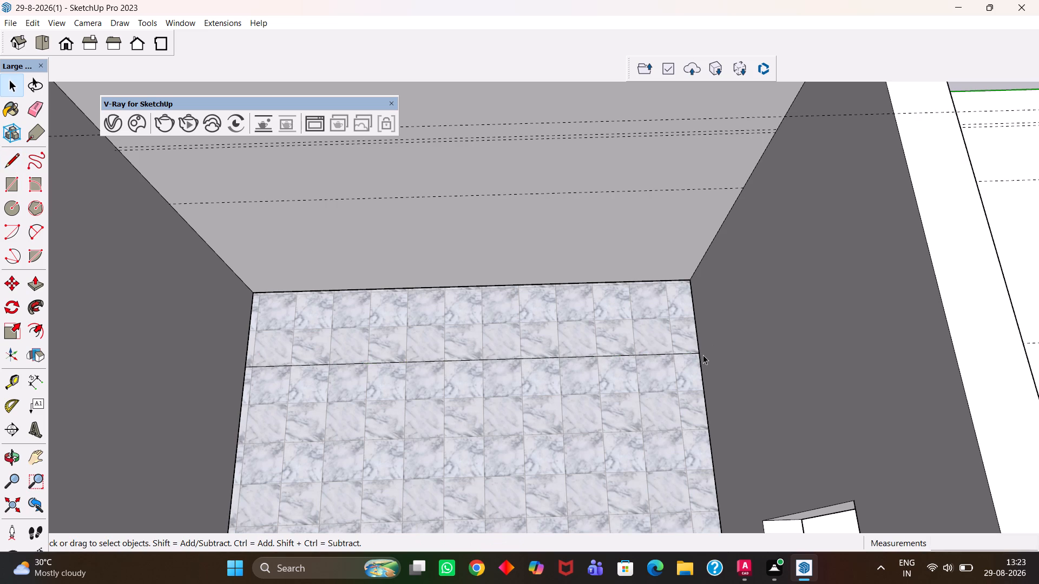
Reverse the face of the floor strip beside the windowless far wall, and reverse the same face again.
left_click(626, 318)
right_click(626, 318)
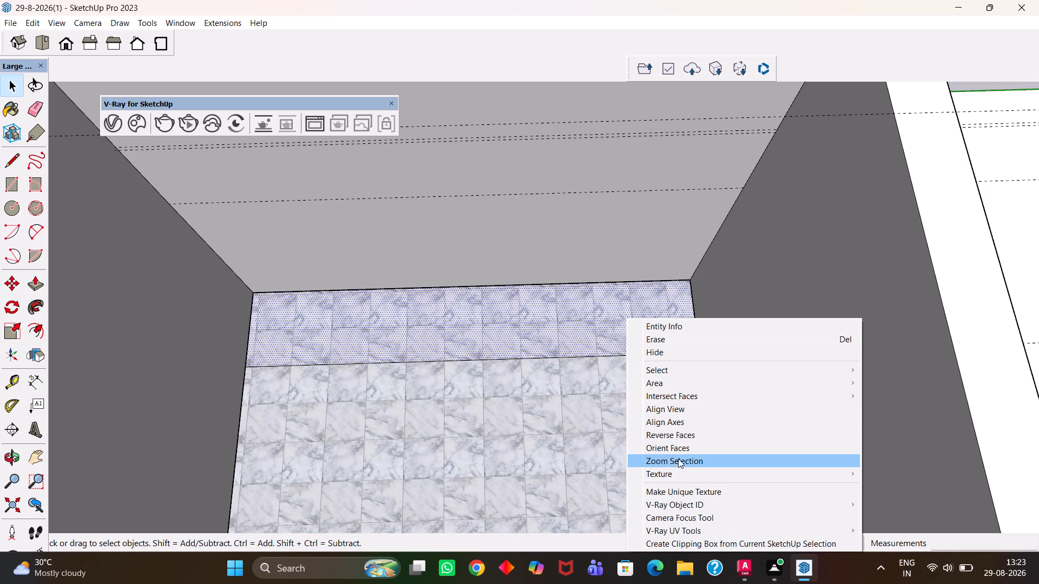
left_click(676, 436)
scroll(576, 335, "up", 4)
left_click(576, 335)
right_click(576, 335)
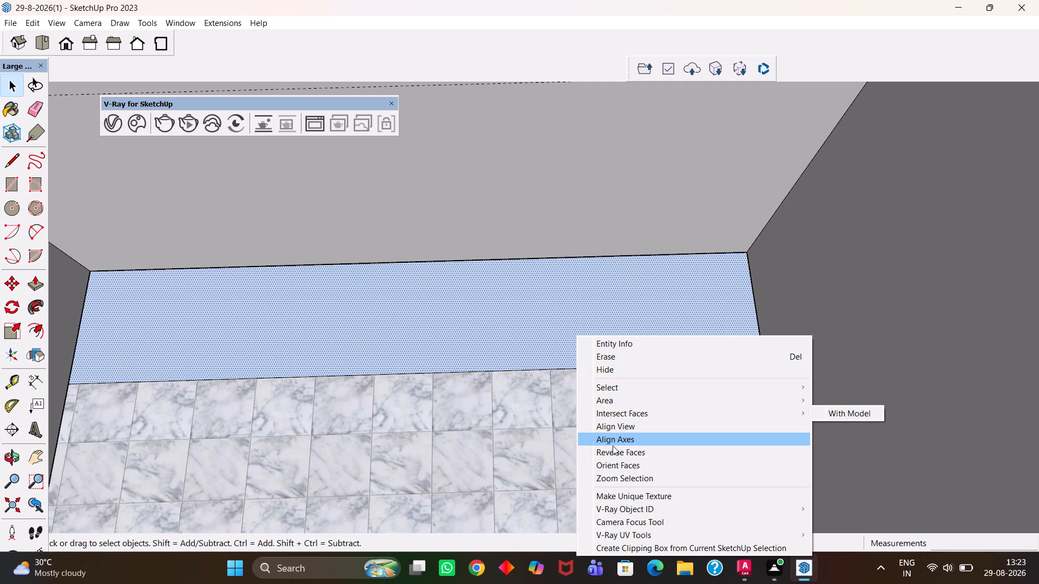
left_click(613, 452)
Examine the floor strip in the large windowed room in relation to the surrounding rooms, from above and at oblique angles.
scroll(554, 348, "down", 14)
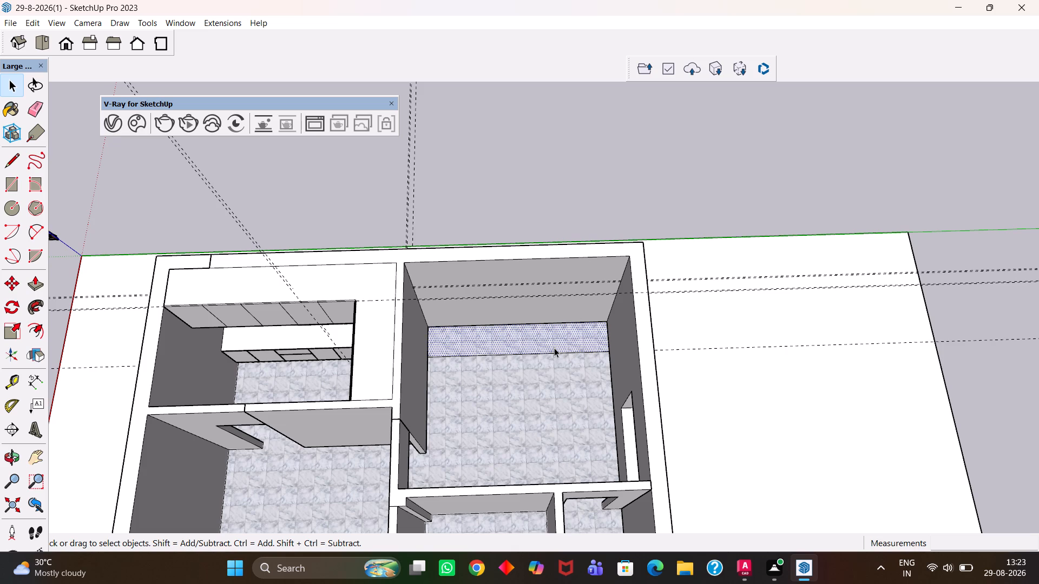
left_click(31, 461)
left_click_drag(372, 453, 502, 278)
scroll(516, 274, "down", 5)
middle_click_drag(585, 271, 586, 281)
scroll(586, 279, "up", 7)
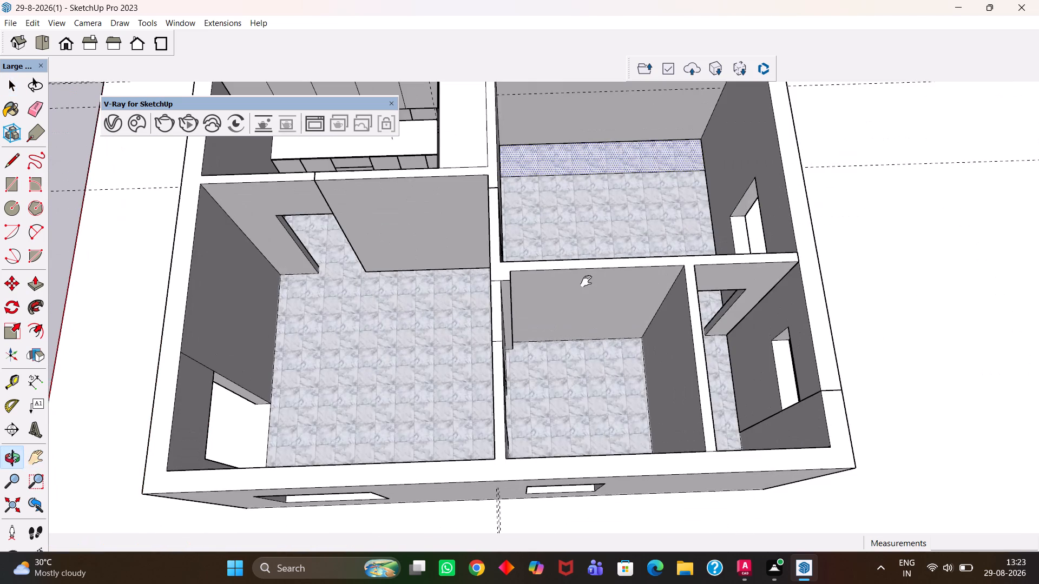
middle_click_drag(589, 241, 582, 373)
scroll(582, 359, "up", 1)
left_click_drag(589, 244, 623, 433)
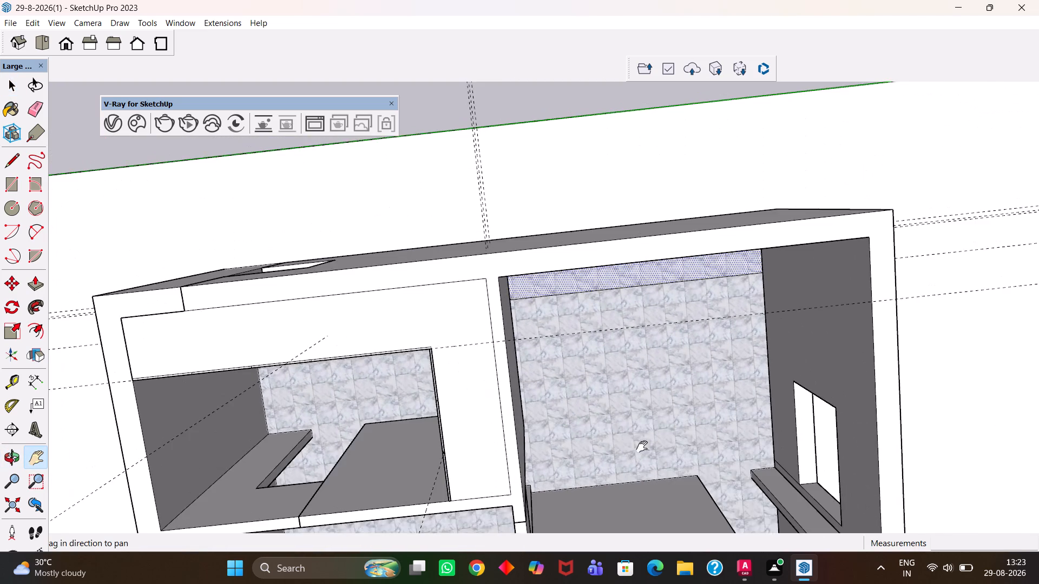
middle_click_drag(589, 381, 570, 276)
scroll(570, 276, "up", 3)
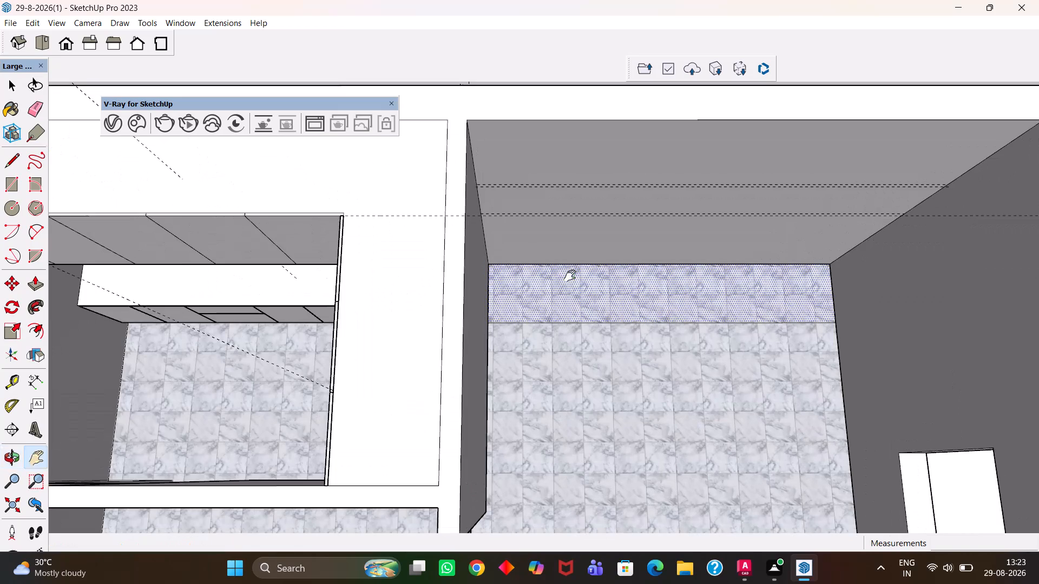
scroll(575, 282, "up", 1)
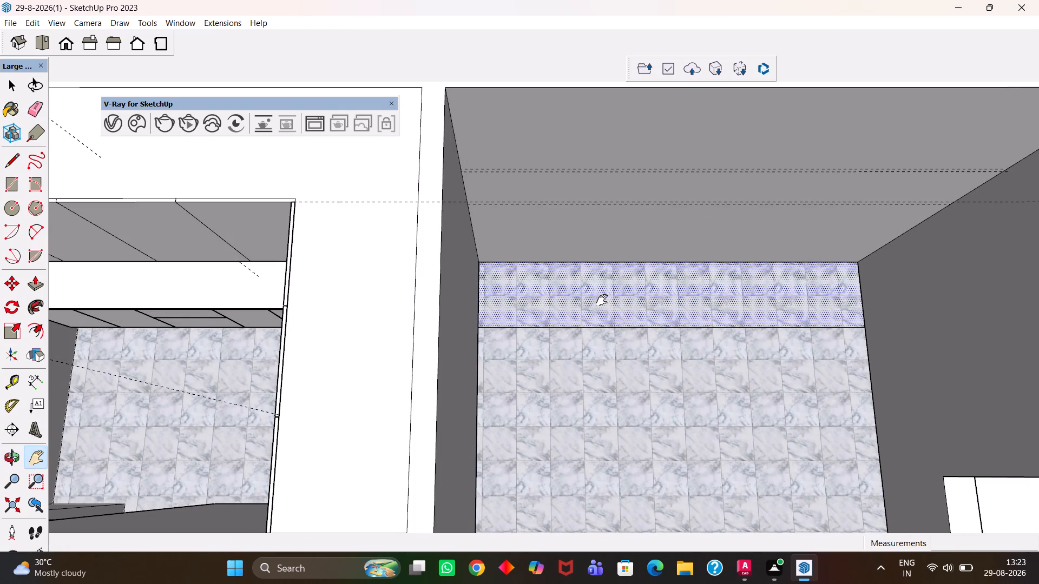
scroll(726, 338, "up", 4)
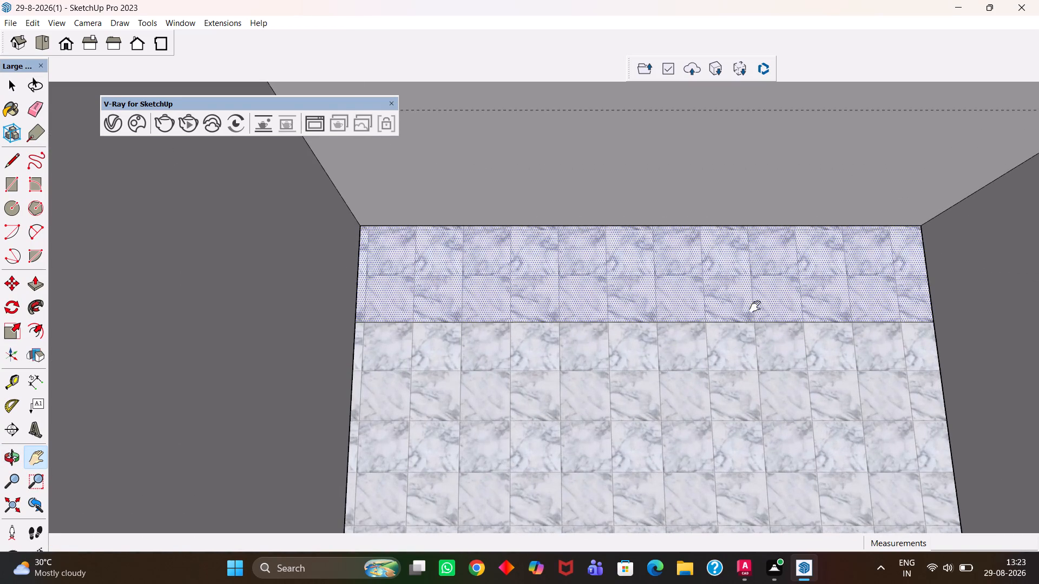
left_click_drag(745, 317, 659, 375)
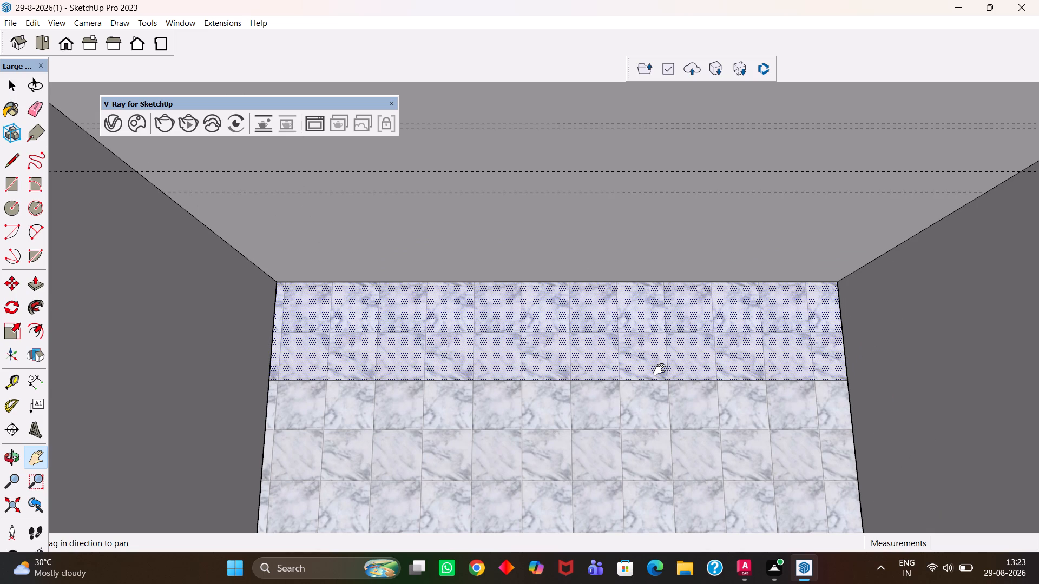
Compare the large windowed room's floor strip and walls with the adjoining kitchen and its cabinet layout.
scroll(583, 354, "down", 2)
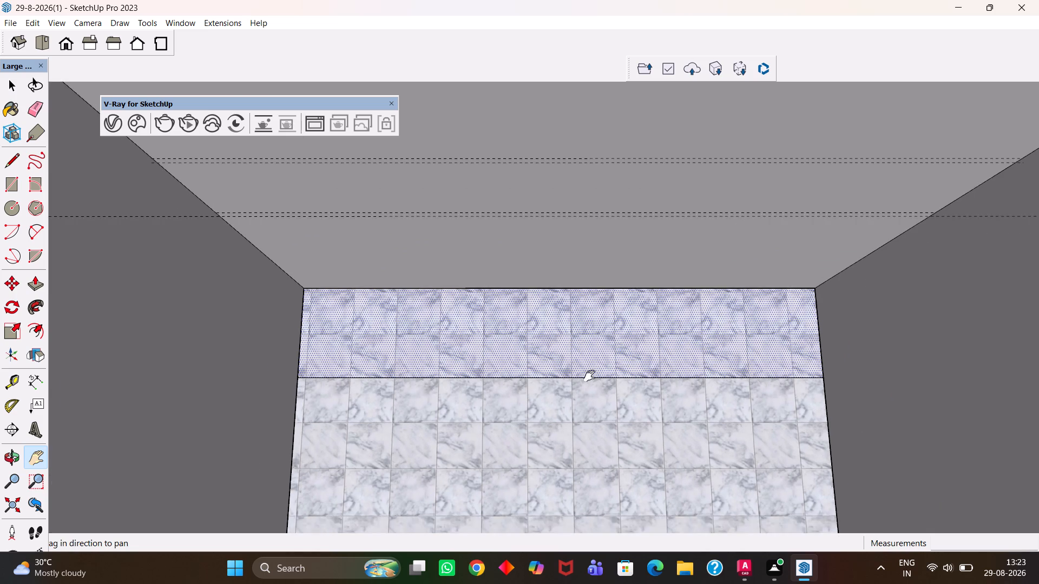
scroll(589, 376, "down", 13)
middle_click_drag(604, 417, 598, 345)
middle_click(598, 345)
scroll(598, 345, "up", 5)
left_click_drag(461, 394, 645, 371)
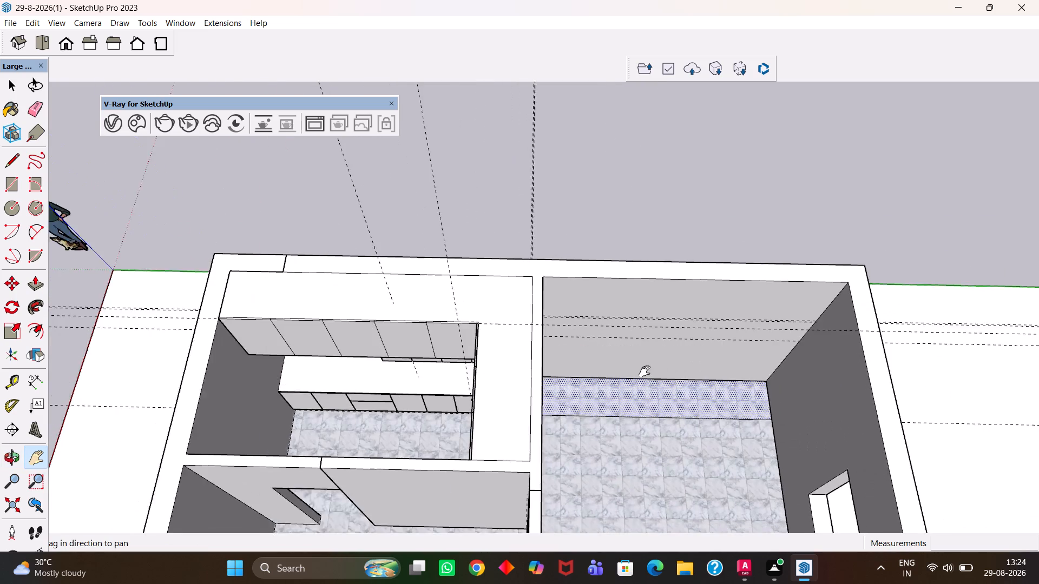
left_click_drag(645, 371, 650, 371)
scroll(654, 370, "up", 6)
left_click_drag(793, 386, 609, 356)
scroll(548, 359, "down", 5)
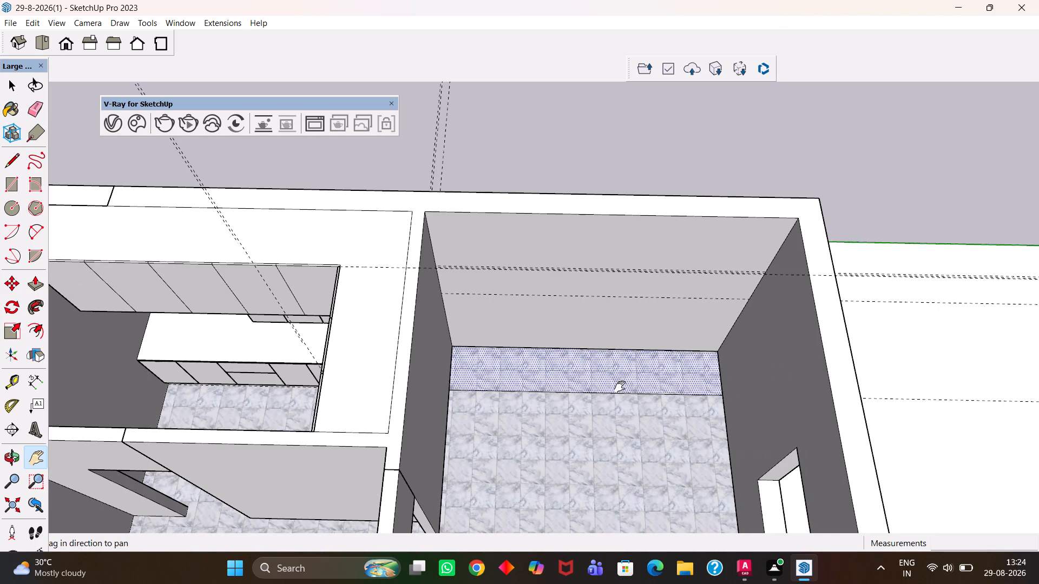
scroll(622, 406, "up", 7)
scroll(621, 406, "down", 6)
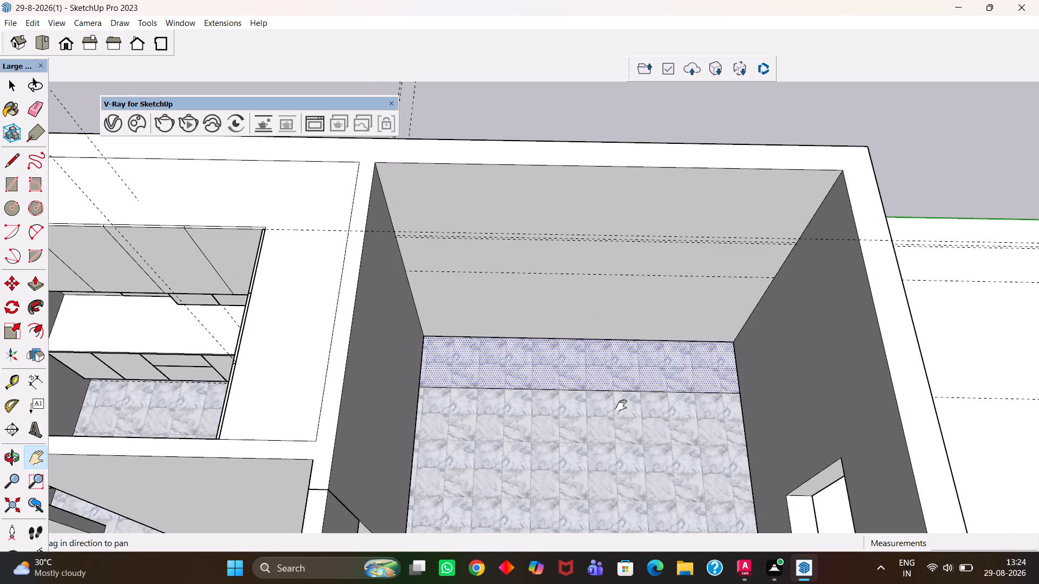
scroll(620, 406, "down", 9)
scroll(622, 404, "up", 10)
left_click_drag(563, 423, 602, 400)
scroll(607, 399, "up", 4)
scroll(607, 399, "down", 9)
scroll(607, 399, "up", 7)
scroll(607, 399, "down", 3)
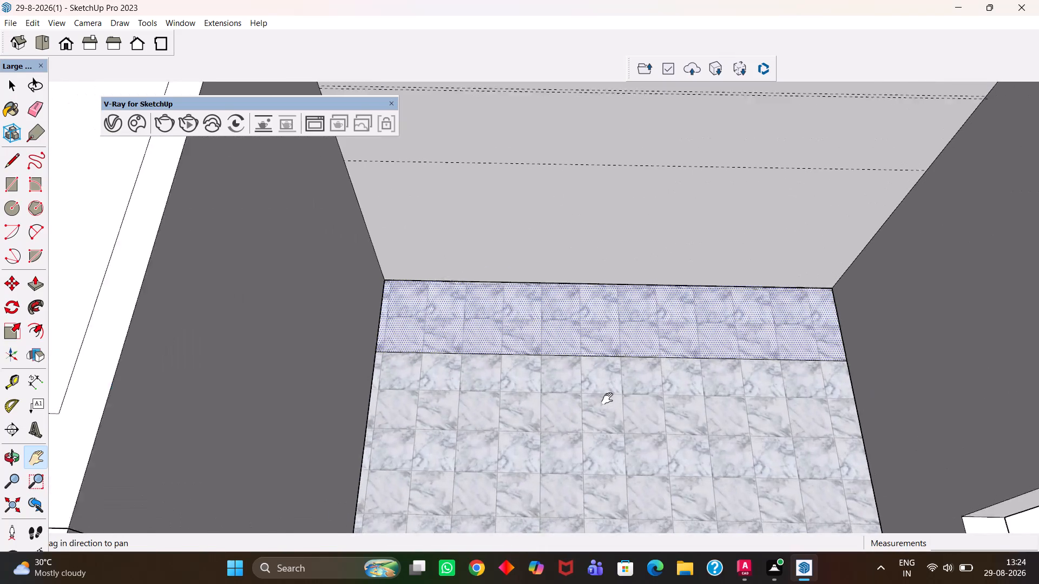
scroll(607, 399, "down", 5)
left_click_drag(576, 364, 834, 443)
left_click_drag(883, 424, 641, 413)
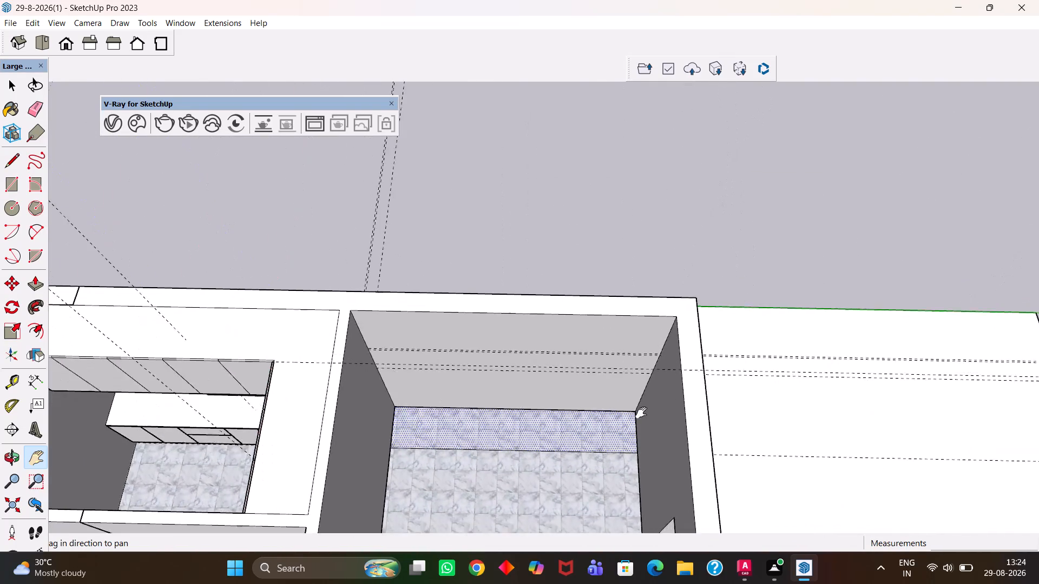
left_click_drag(641, 413, 772, 408)
scroll(759, 421, "up", 7)
scroll(759, 421, "down", 7)
left_click_drag(744, 455, 701, 345)
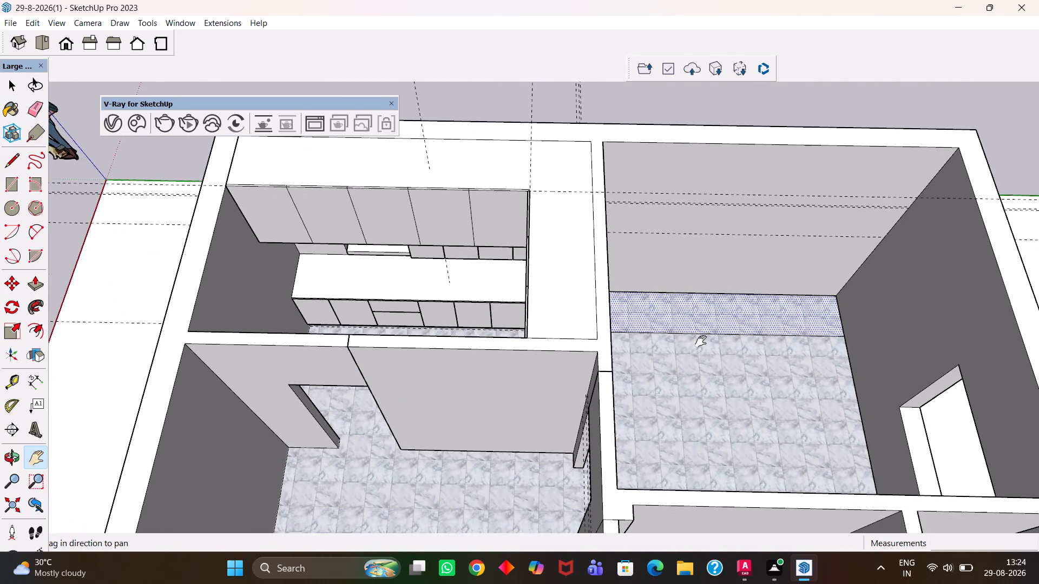
scroll(701, 341, "up", 5)
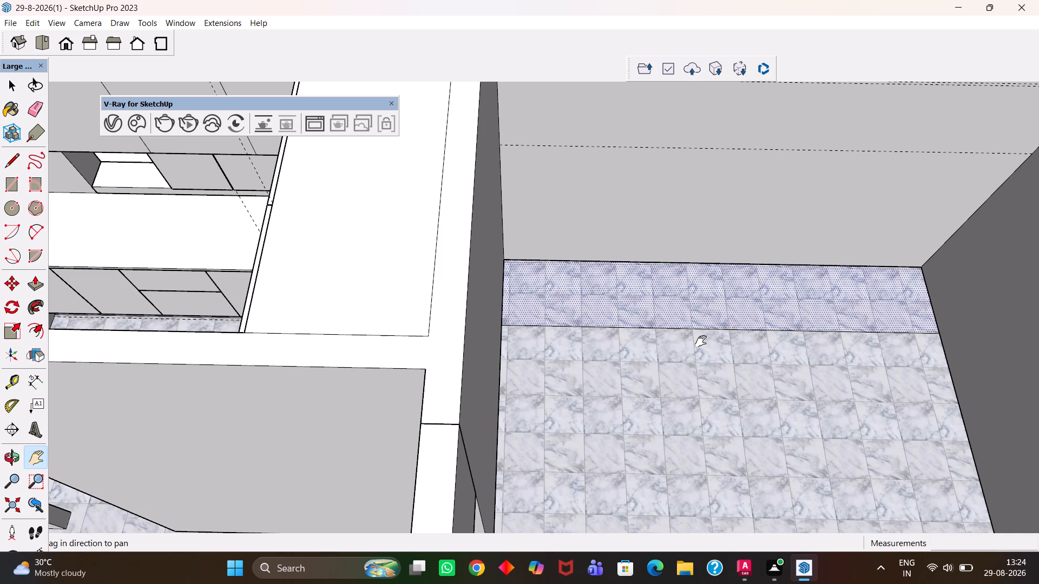
Review the large windowed room's strip, side walls, window and door opening from several distances and angles.
key("h")
scroll(714, 340, "down", 13)
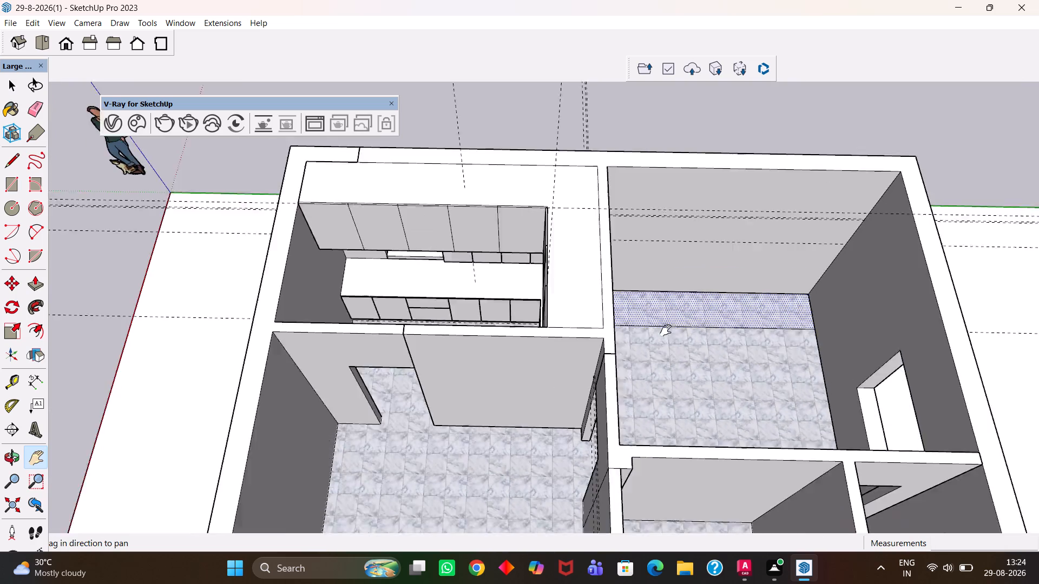
scroll(666, 330, "down", 6)
scroll(601, 349, "up", 6)
middle_click_drag(603, 349, 635, 349)
left_click_drag(784, 320, 720, 347)
scroll(693, 311, "up", 7)
left_click_drag(731, 310, 698, 339)
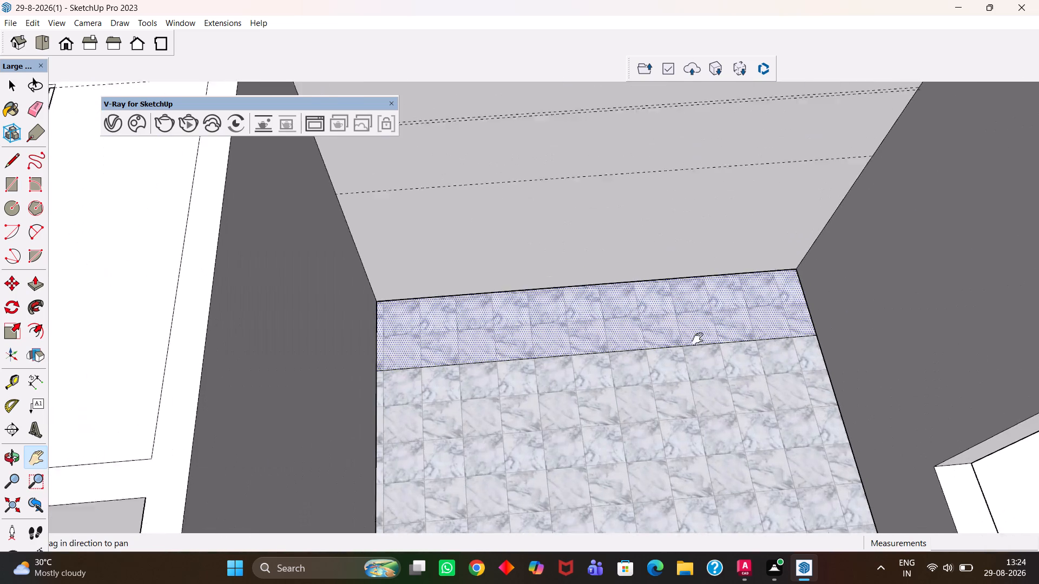
left_click_drag(698, 339, 666, 349)
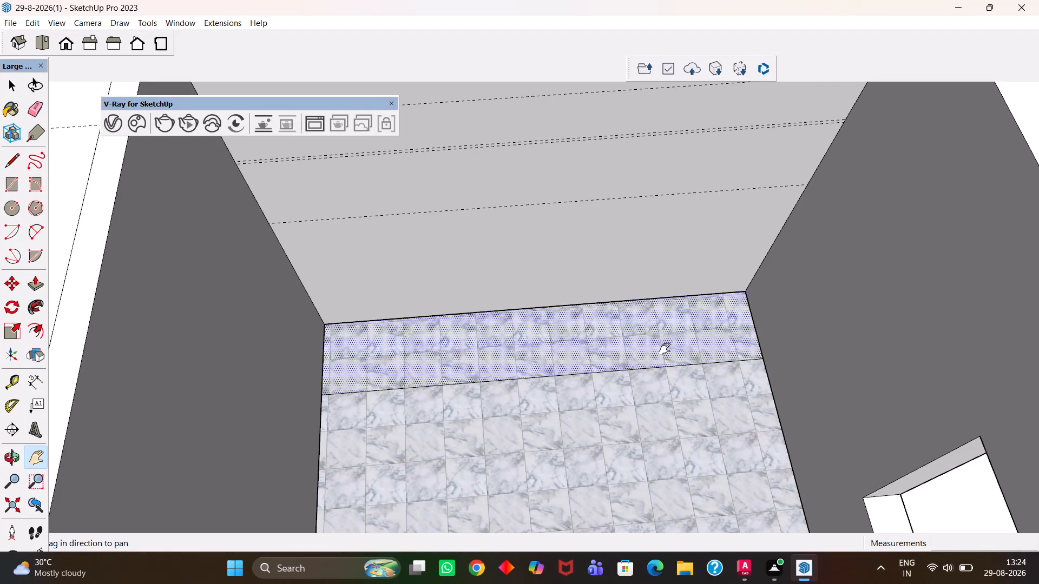
key("h")
scroll(665, 356, "down", 8)
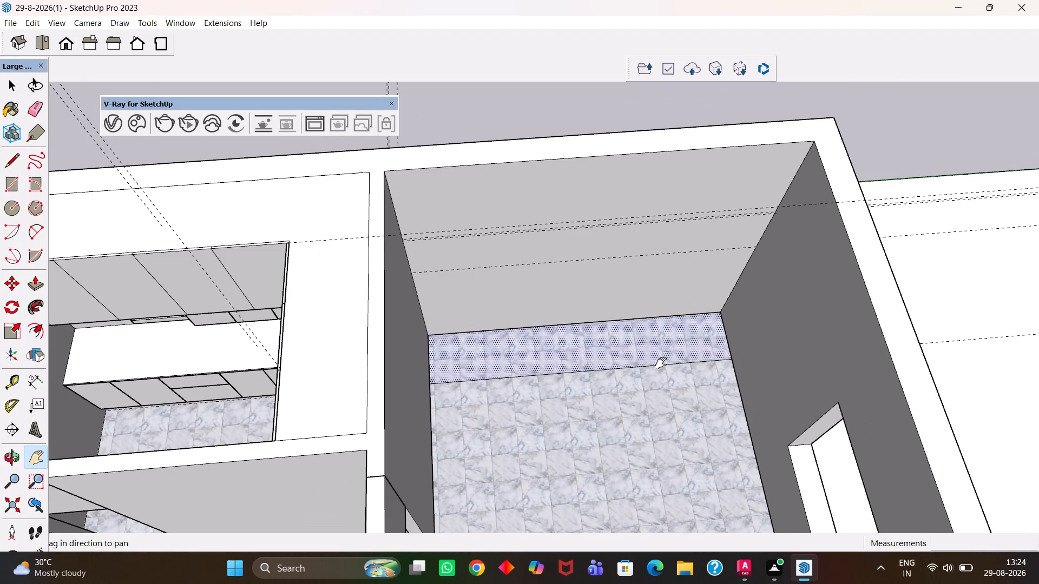
scroll(660, 363, "down", 1)
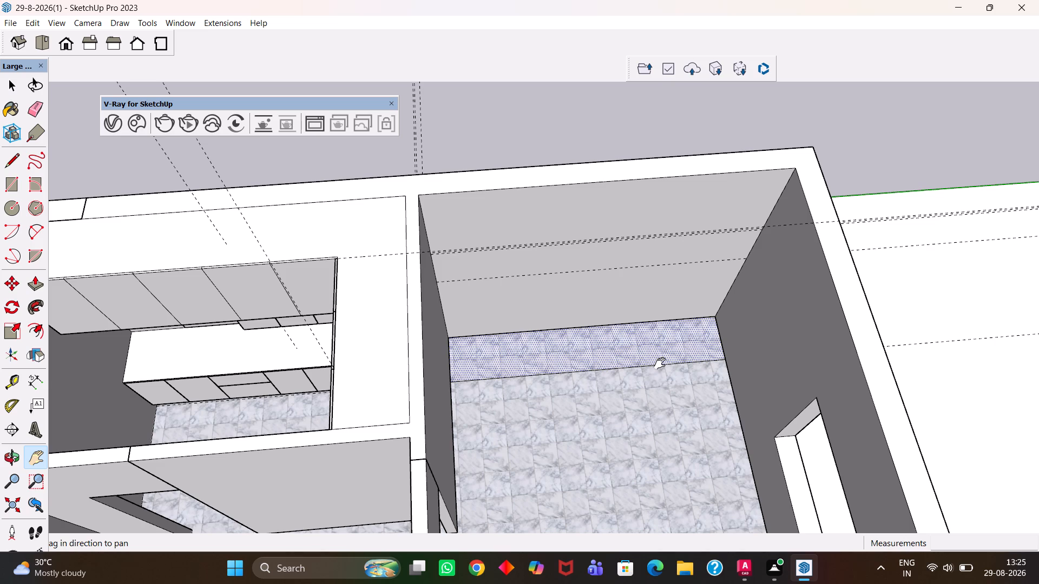
scroll(659, 363, "down", 6)
scroll(659, 367, "up", 2)
scroll(659, 369, "down", 6)
scroll(659, 373, "up", 8)
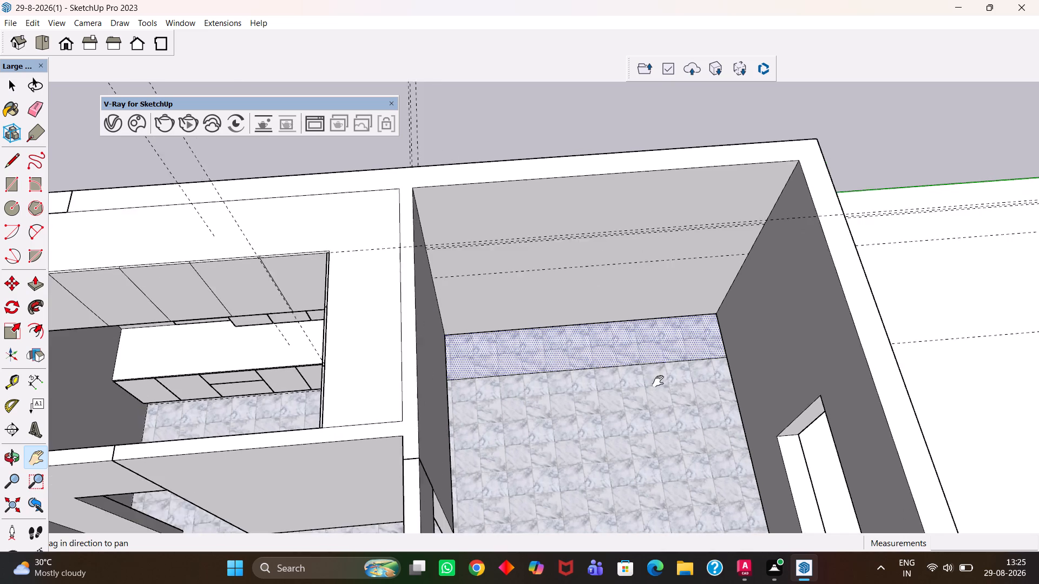
scroll(658, 381, "up", 3)
scroll(658, 383, "down", 13)
key("h")
scroll(649, 402, "up", 1)
middle_click_drag(647, 404, 602, 406)
scroll(605, 403, "up", 7)
middle_click_drag(622, 375, 634, 383)
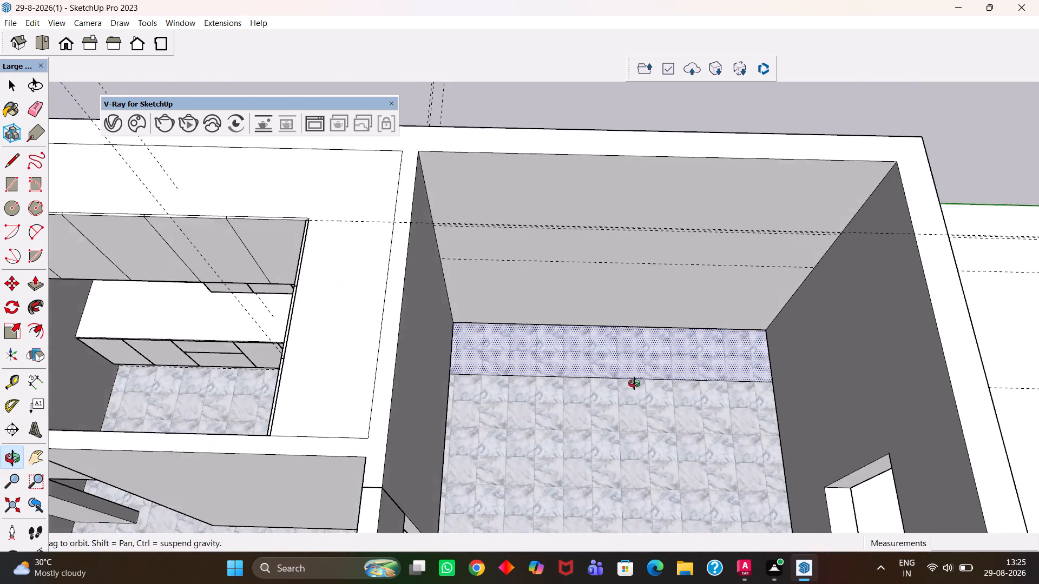
middle_click_drag(634, 383, 672, 413)
scroll(672, 413, "down", 7)
left_click_drag(684, 448, 562, 402)
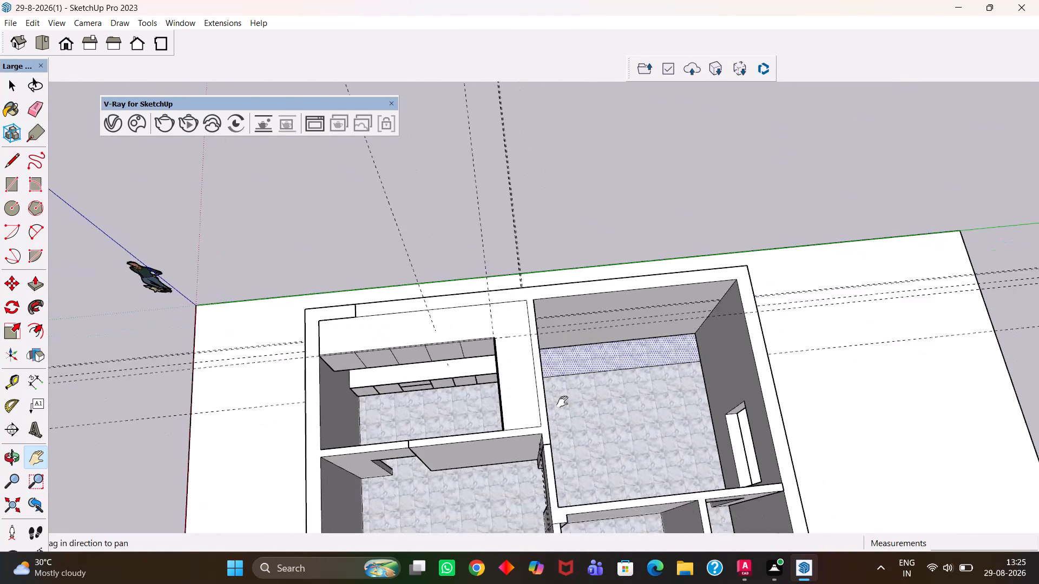
left_click_drag(562, 402, 556, 400)
middle_click_drag(532, 379, 528, 418)
middle_click(528, 418)
scroll(528, 418, "up", 3)
scroll(416, 345, "up", 3)
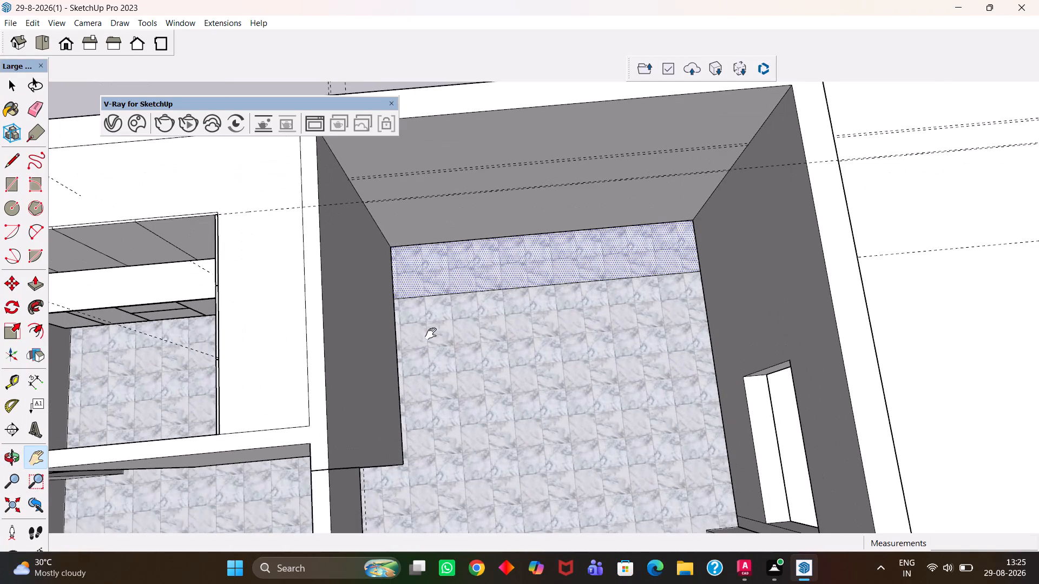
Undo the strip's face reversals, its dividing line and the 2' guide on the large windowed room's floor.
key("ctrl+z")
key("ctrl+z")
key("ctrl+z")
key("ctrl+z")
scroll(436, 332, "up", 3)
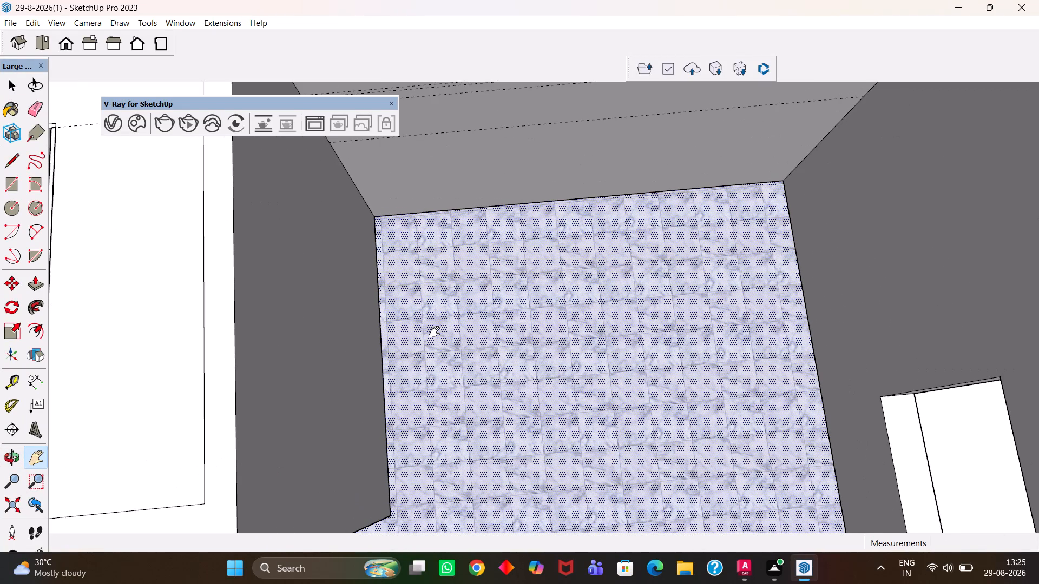
Place a guide on the large windowed room's floor, 2' from the base edge of the side wall opposite the window.
key("t")
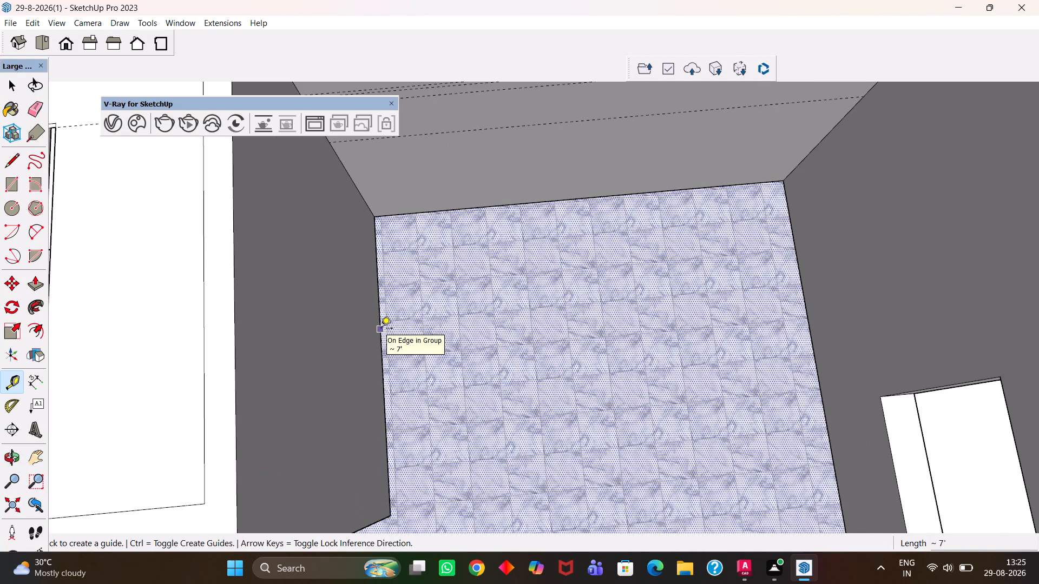
left_click(381, 329)
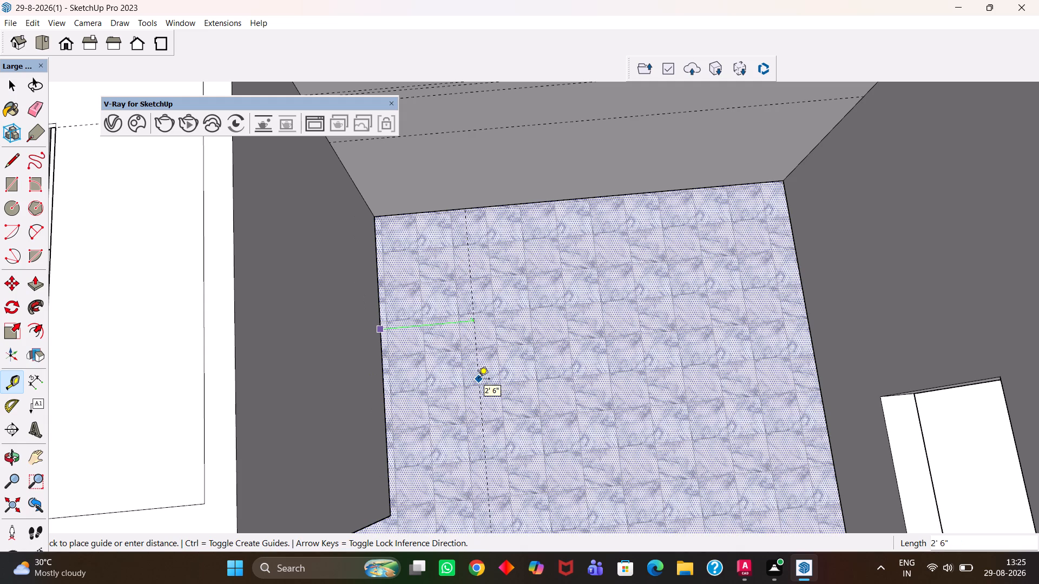
type("2'")
key("Return")
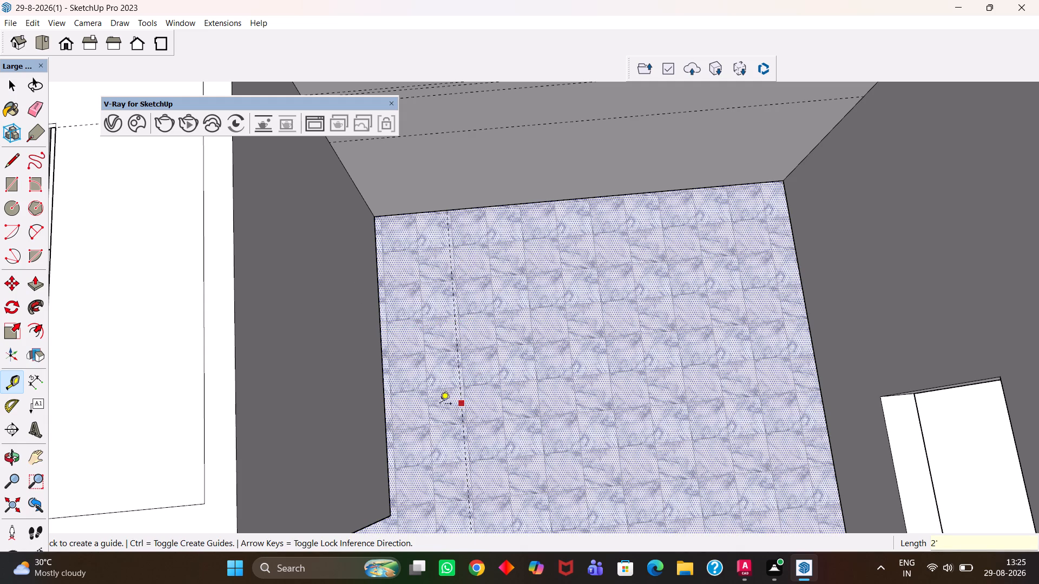
Place a floor guide parallel to the far wall through the kitchen-side wall's end corner, and another 2" from it towards the far wall.
left_click(414, 214)
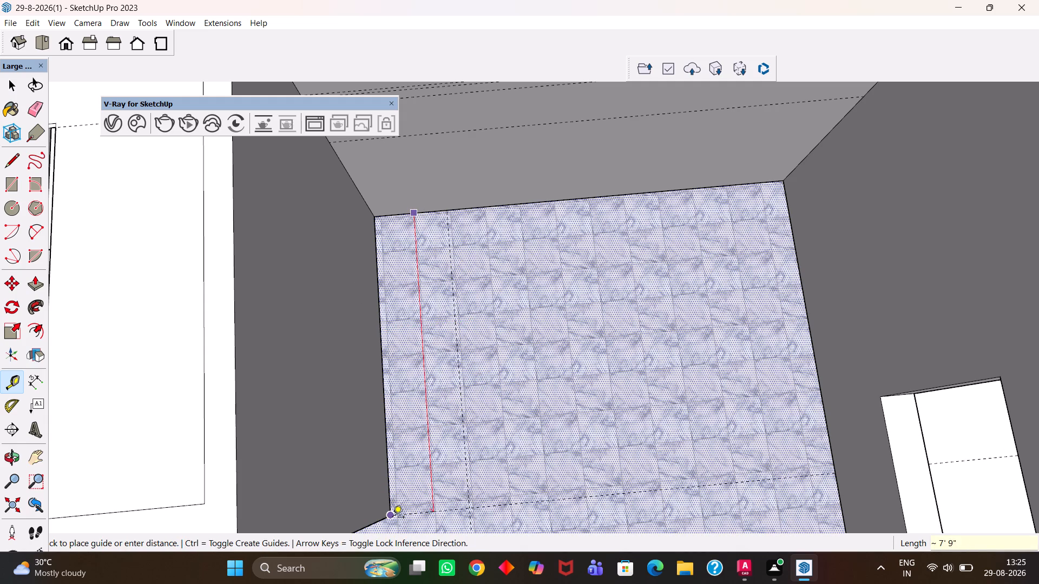
left_click(393, 519)
left_click(423, 512)
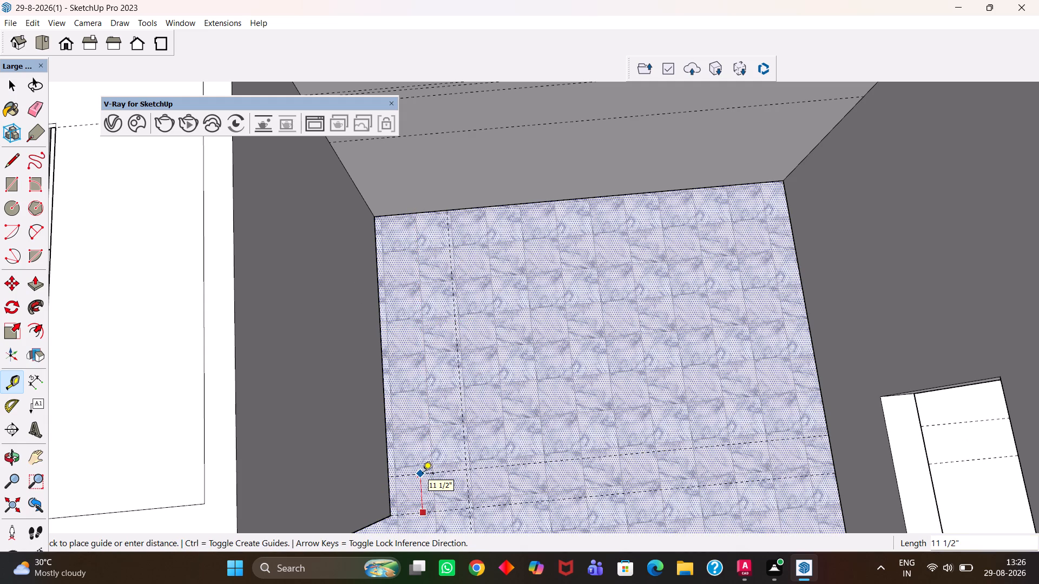
key("2")
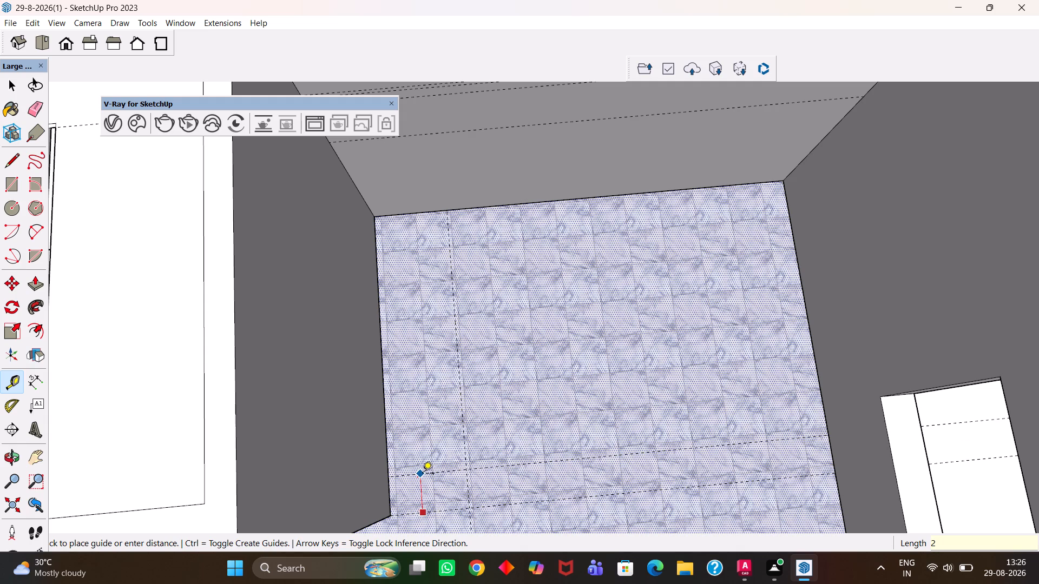
key("shift+quotedbl")
key("Return")
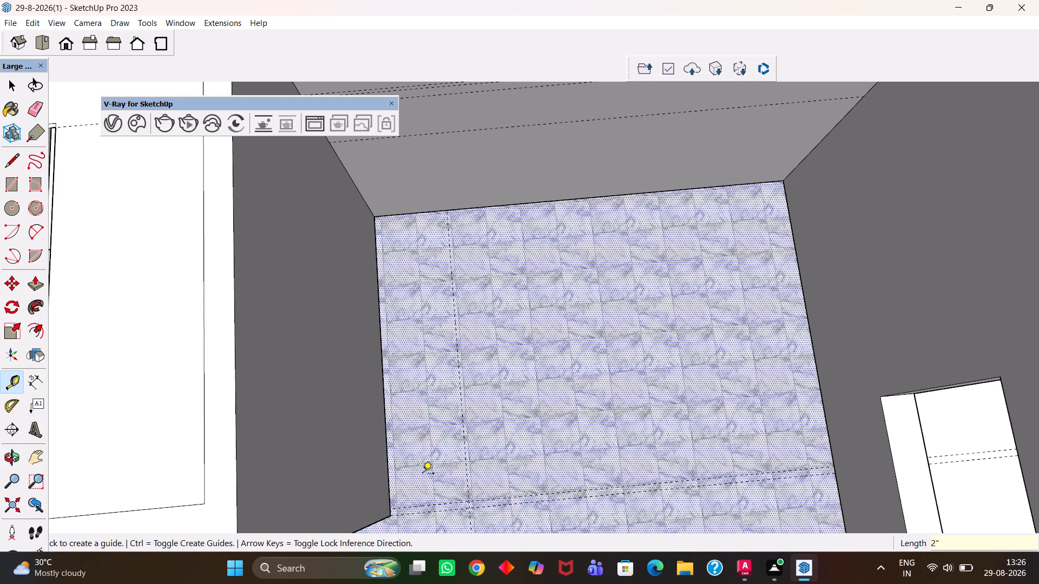
Draw a rectangle about 7' 9 1/2" by 2' on the floor along the kitchen-side wall, from the far corner to the guides' intersection.
key("h")
scroll(405, 481, "up", 4)
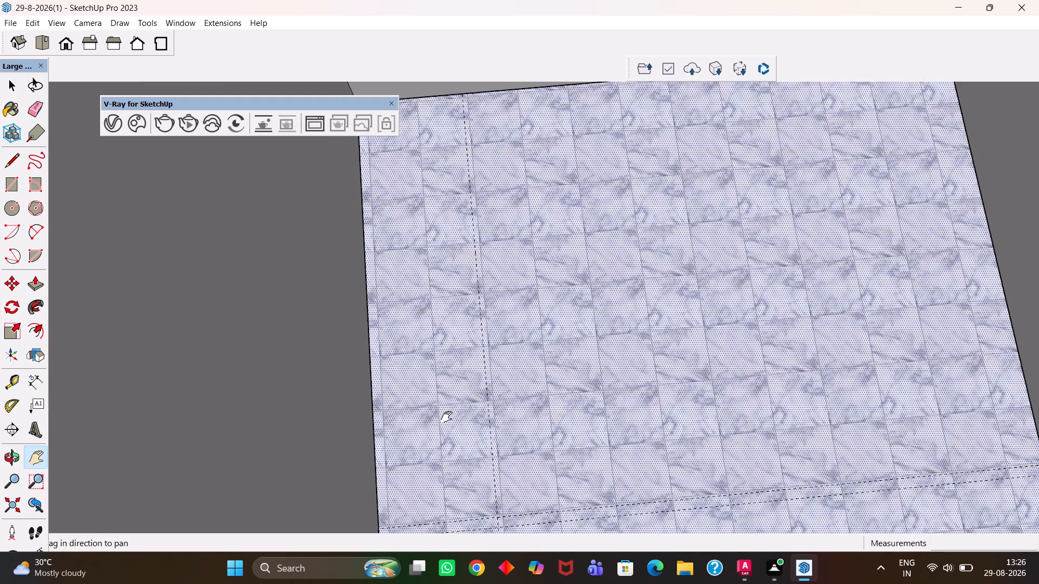
left_click_drag(481, 393, 558, 363)
scroll(557, 372, "down", 3)
middle_click_drag(537, 421, 527, 413)
middle_click(517, 410)
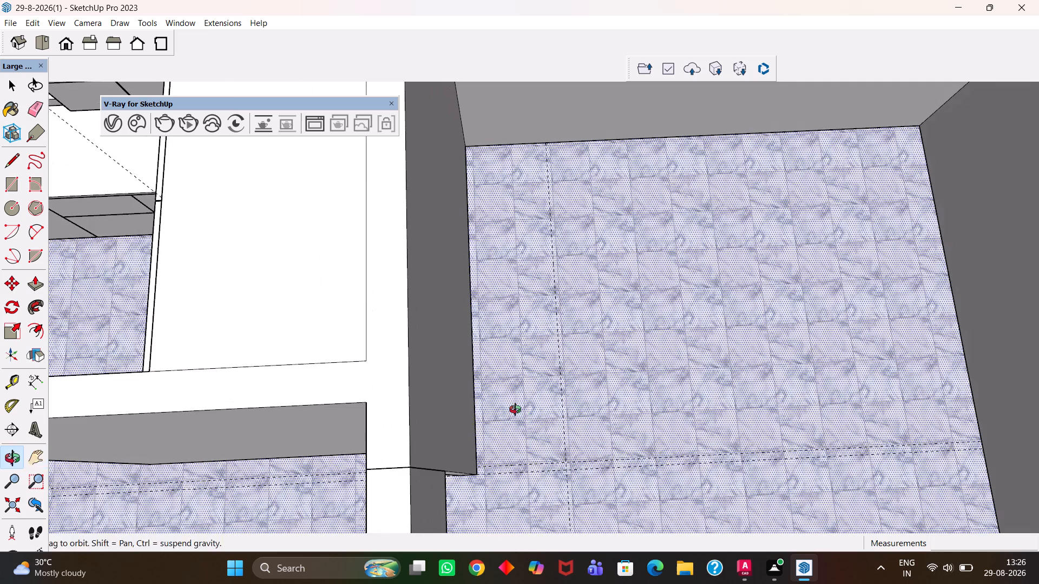
scroll(516, 410, "up", 1)
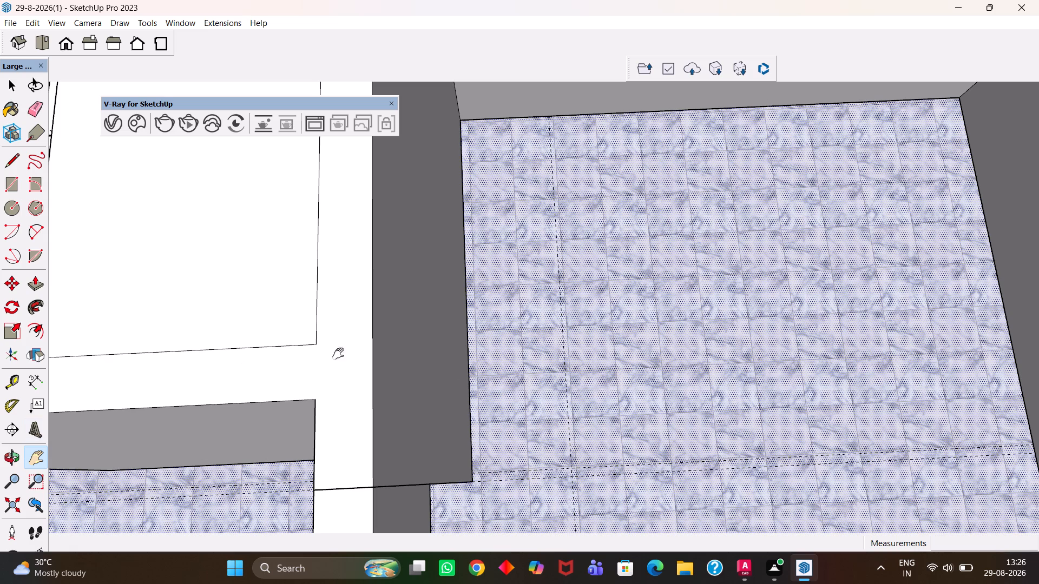
scroll(521, 351, "down", 12)
scroll(598, 368, "up", 9)
scroll(581, 374, "down", 2)
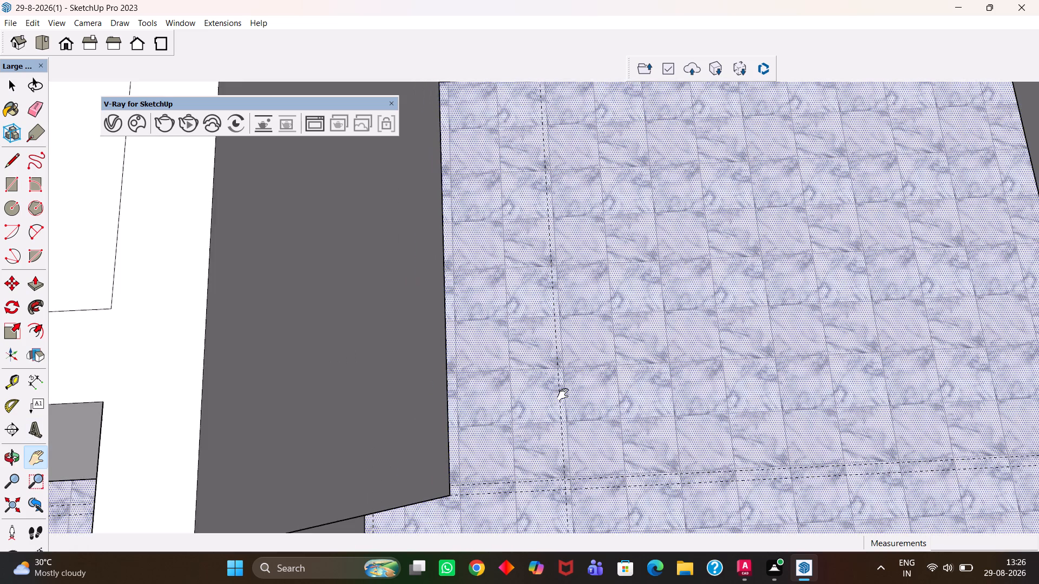
scroll(562, 394, "down", 3)
key("h")
left_click_drag(555, 351, 536, 420)
middle_click_drag(533, 437, 512, 388)
left_click_drag(513, 413, 480, 323)
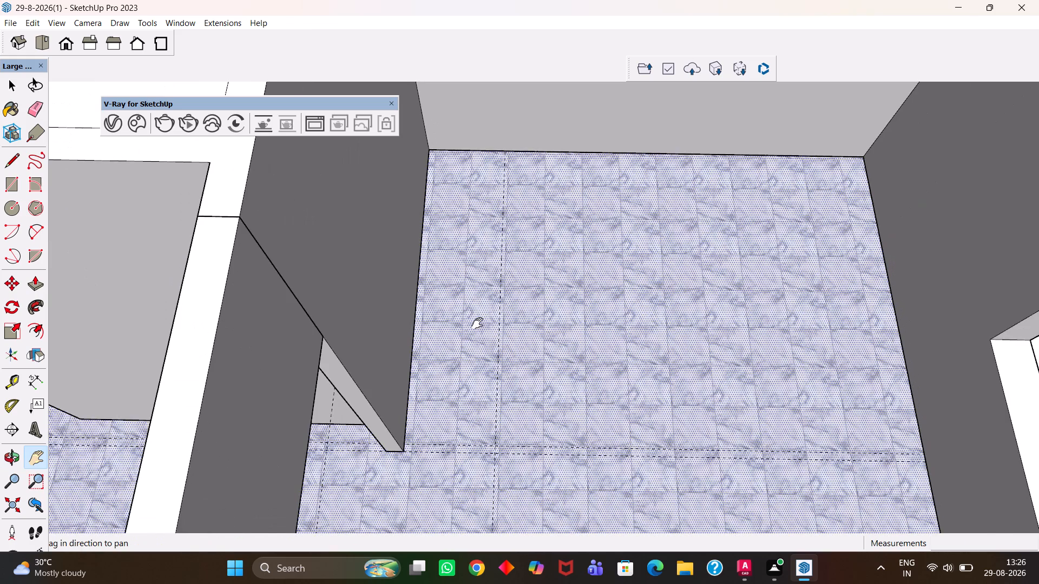
middle_click(473, 324)
scroll(469, 326, "up", 1)
scroll(471, 336, "down", 2)
middle_click_drag(461, 329, 473, 341)
scroll(461, 329, "up", 1)
key("r")
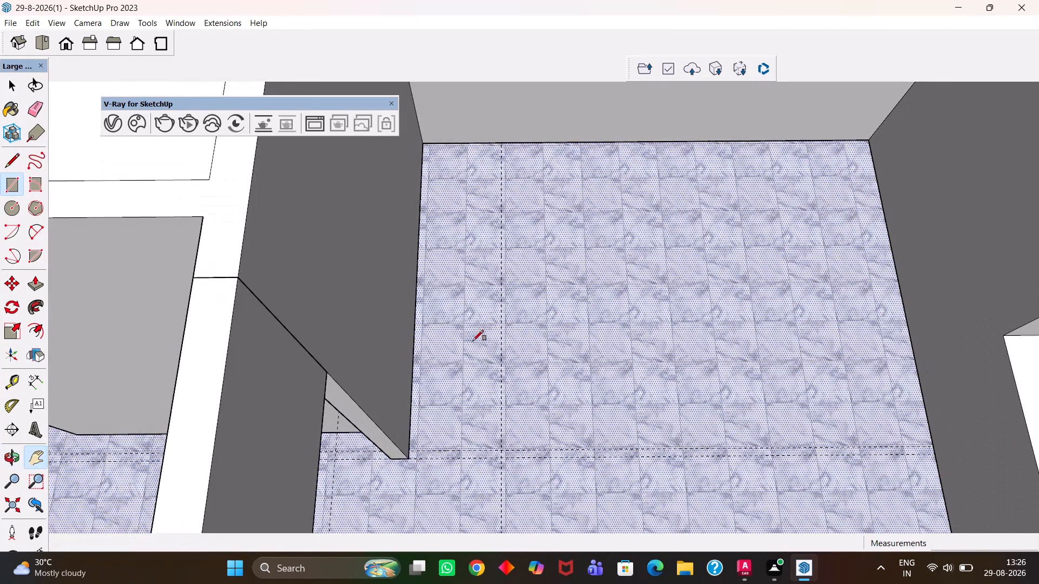
left_click(422, 147)
left_click(504, 448)
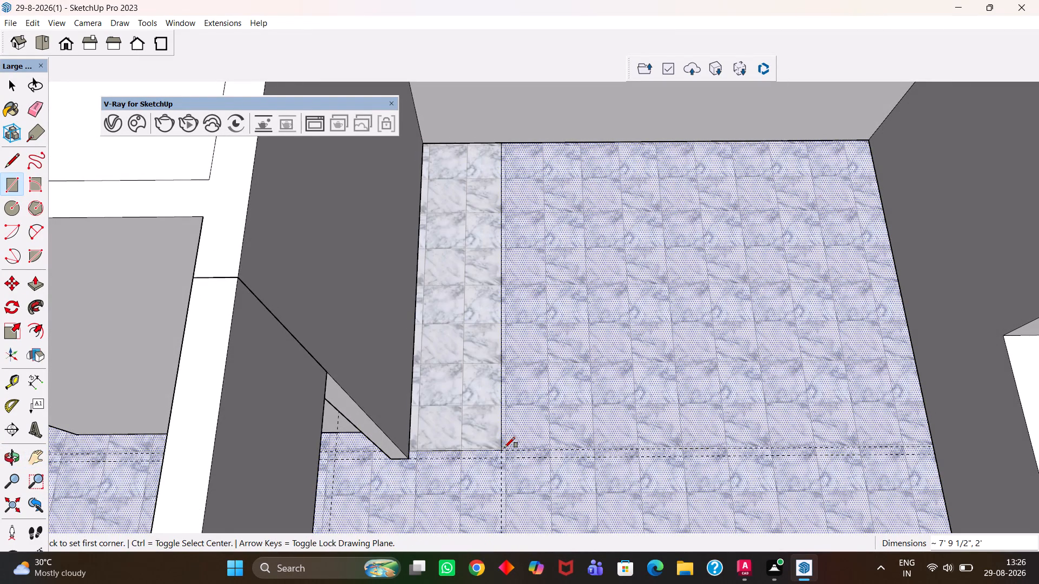
Review the new floor strip against the large windowed room's walls, window and the adjoining kitchen from several distances and angles.
key("h")
scroll(494, 430, "down", 5)
left_click_drag(646, 336, 531, 399)
scroll(523, 389, "down", 4)
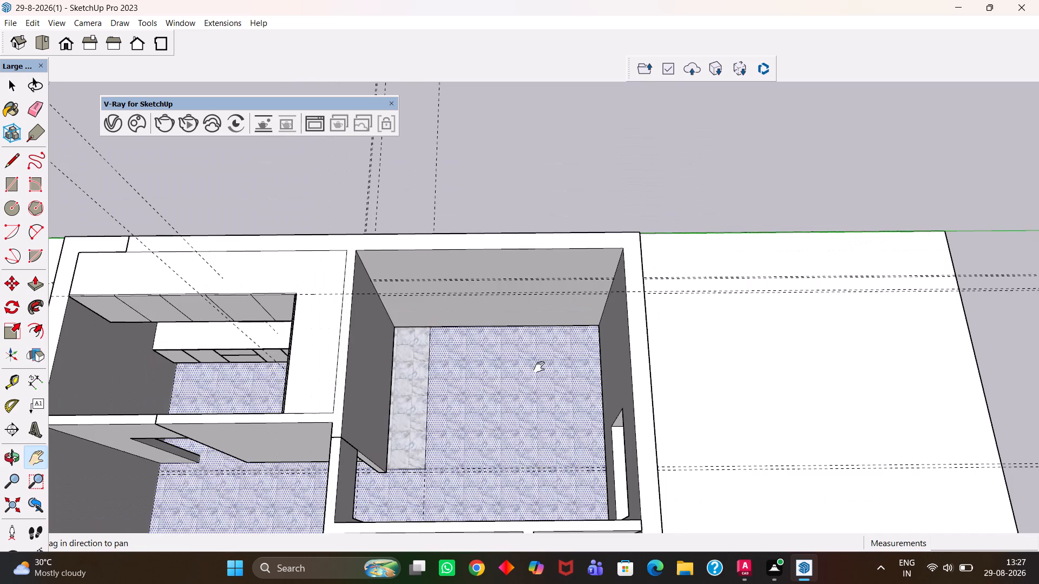
middle_click_drag(542, 363, 563, 400)
scroll(563, 400, "up", 4)
scroll(562, 400, "down", 1)
scroll(562, 400, "up", 4)
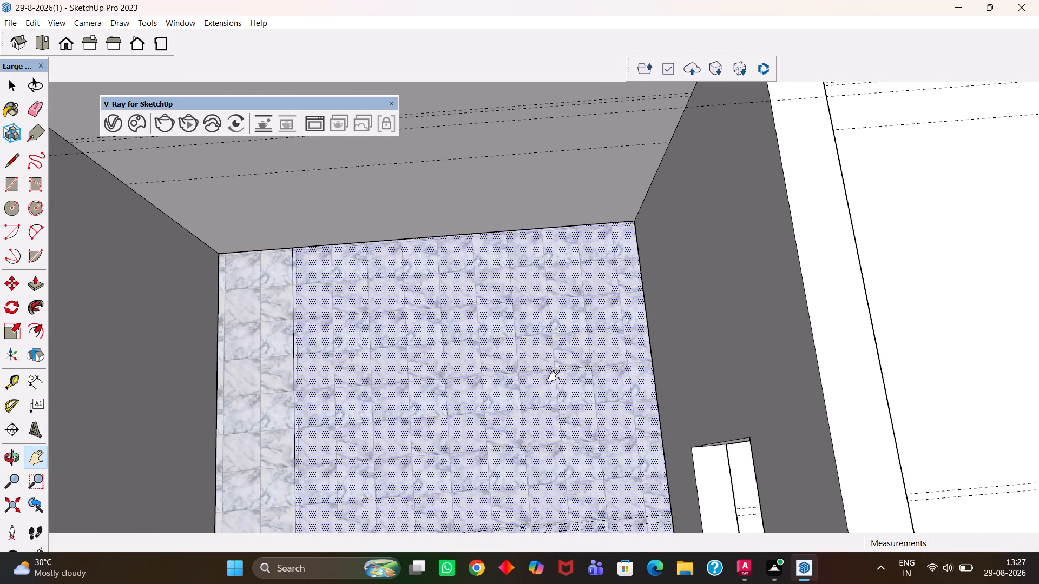
key("h")
scroll(541, 372, "down", 4)
left_click_drag(328, 374, 470, 318)
middle_click_drag(515, 369, 494, 365)
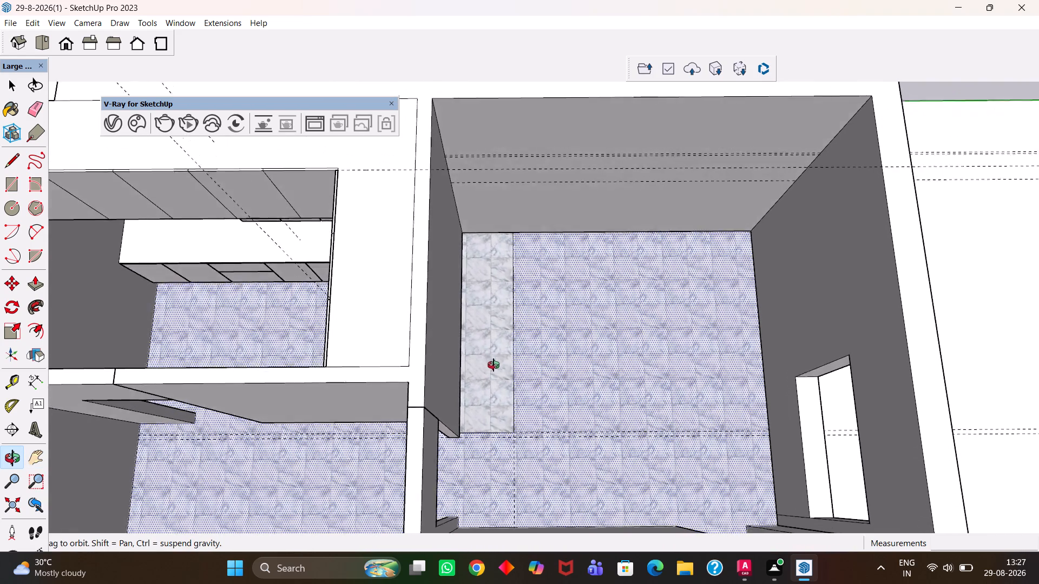
middle_click_drag(494, 365, 503, 374)
scroll(502, 373, "up", 1)
scroll(578, 368, "down", 3)
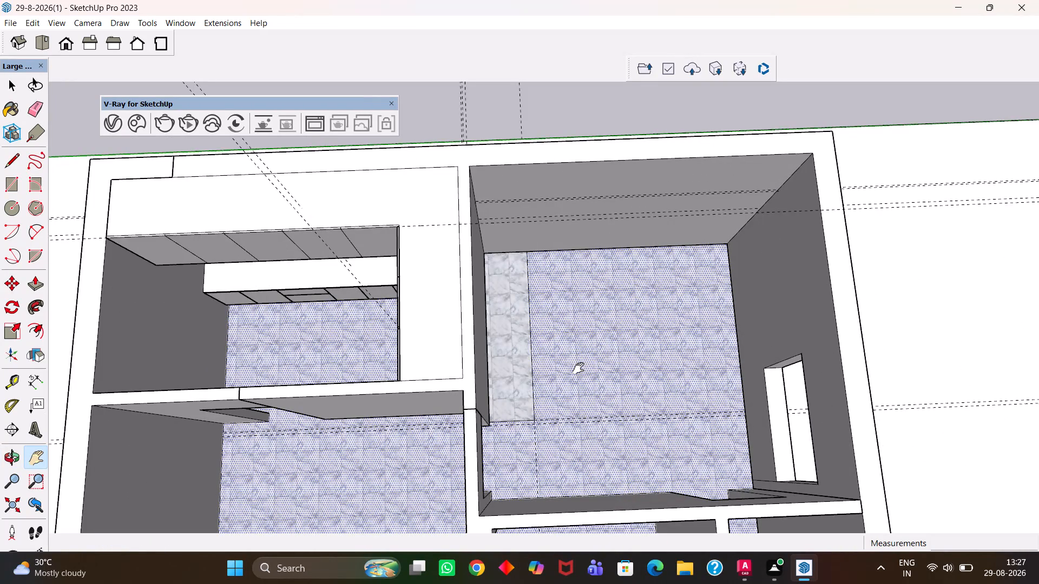
Save the model.
key("ctrl+s")
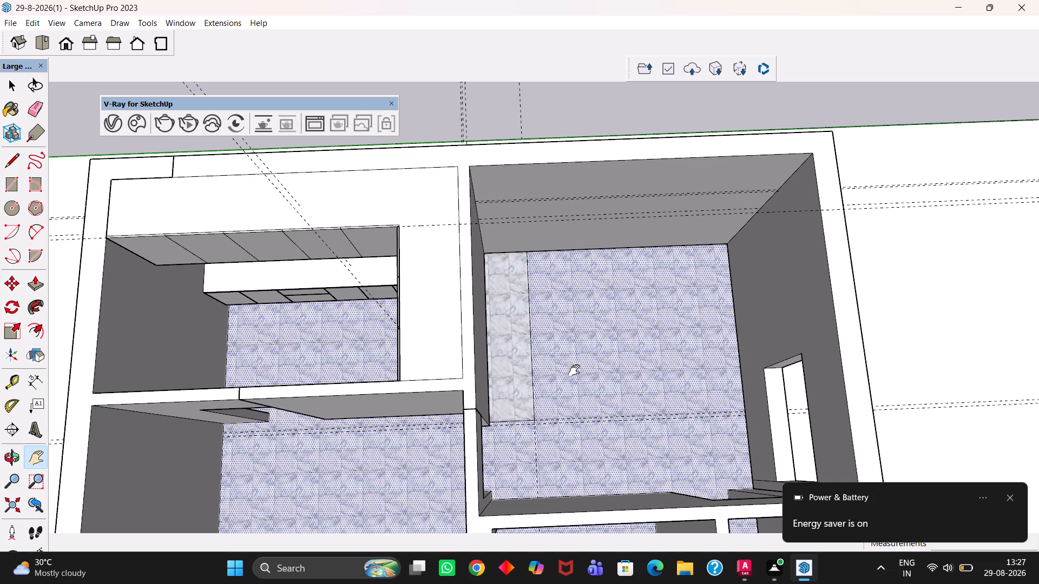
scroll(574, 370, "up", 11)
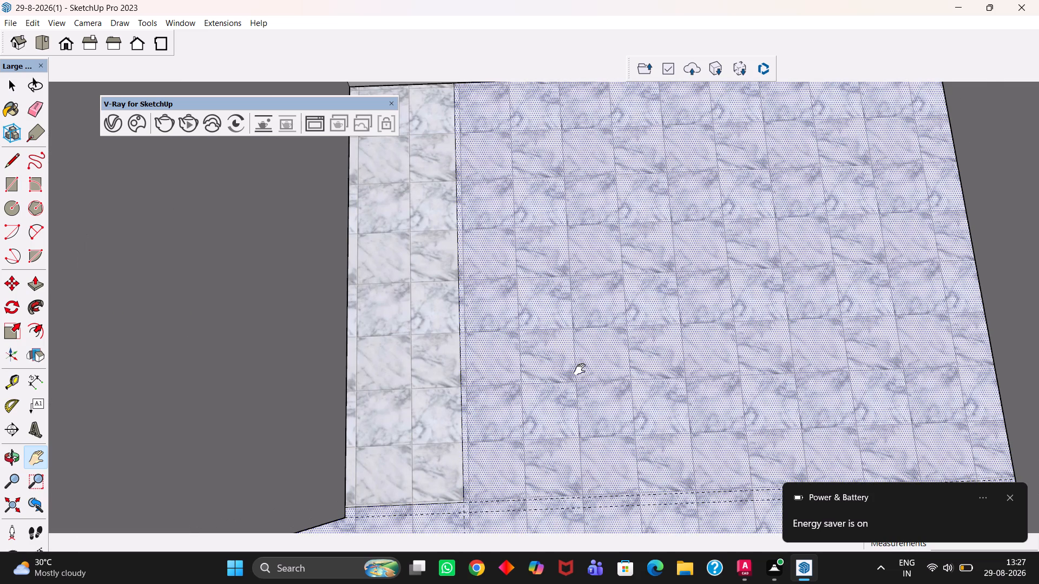
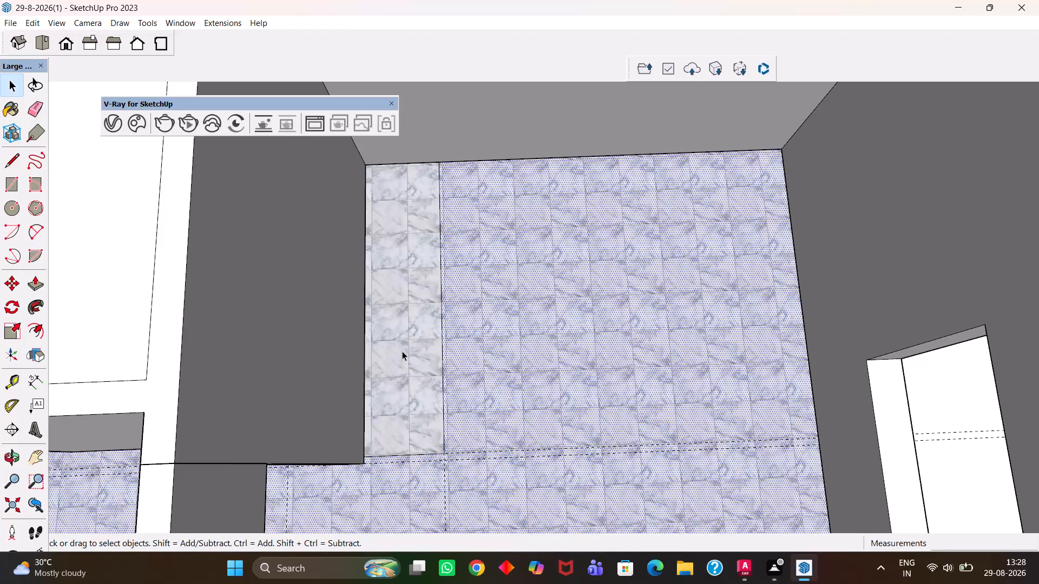
Move the narrow tiled strip from the upper bedroom floor about 31' 11" to the empty area outside the base slab.
left_click(405, 354)
scroll(405, 354, "down", 14)
key("m")
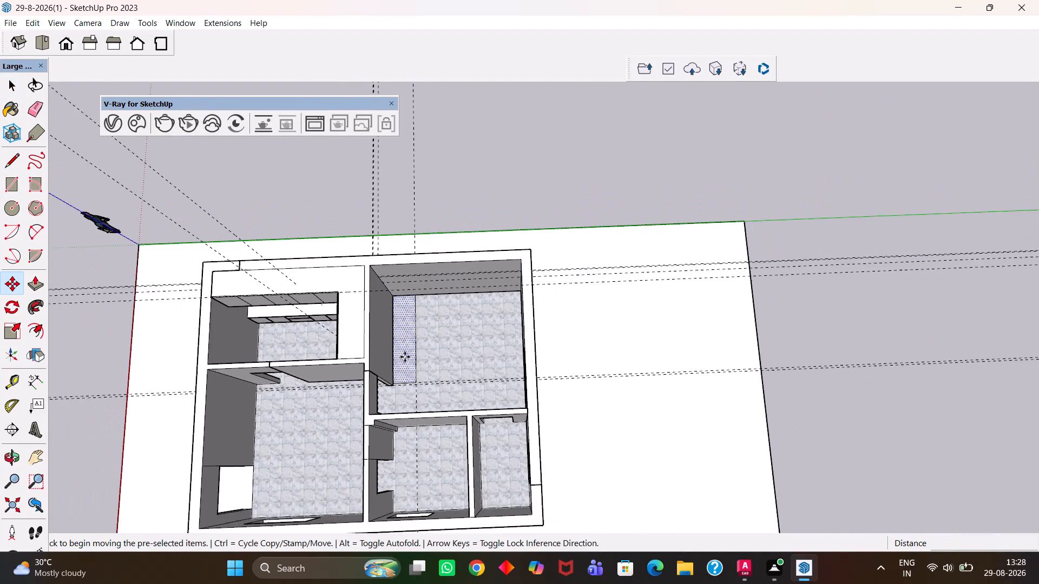
left_click(405, 357)
left_click(669, 190)
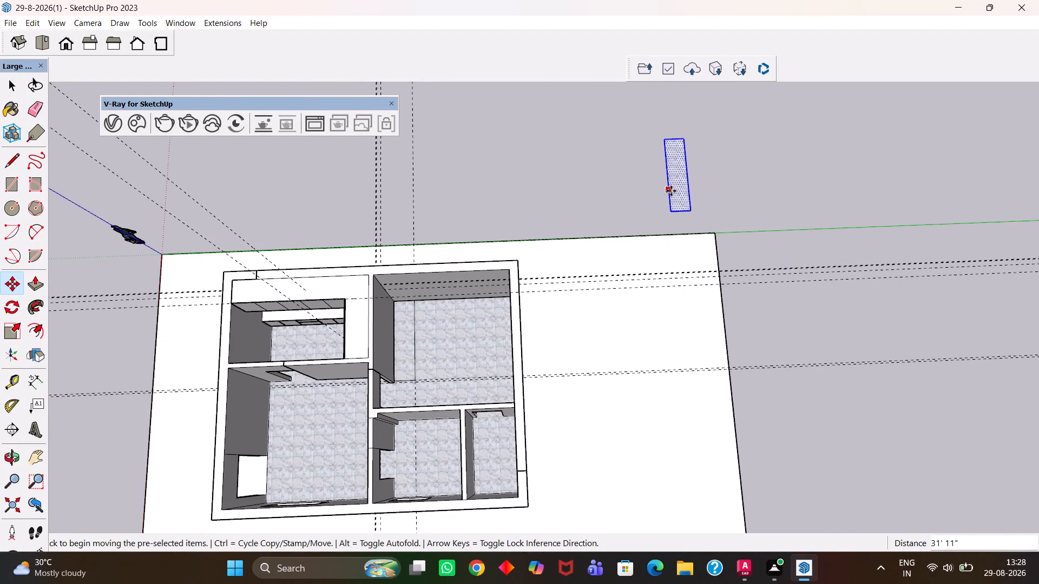
Paint the moved strip with the white Color M00 material.
scroll(678, 196, "up", 5)
key("b")
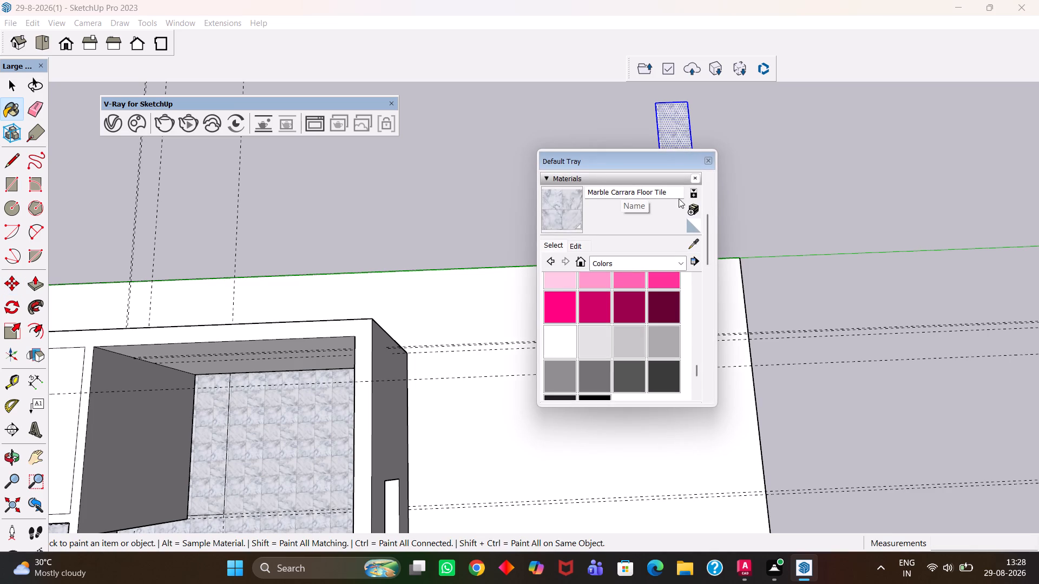
left_click(591, 347)
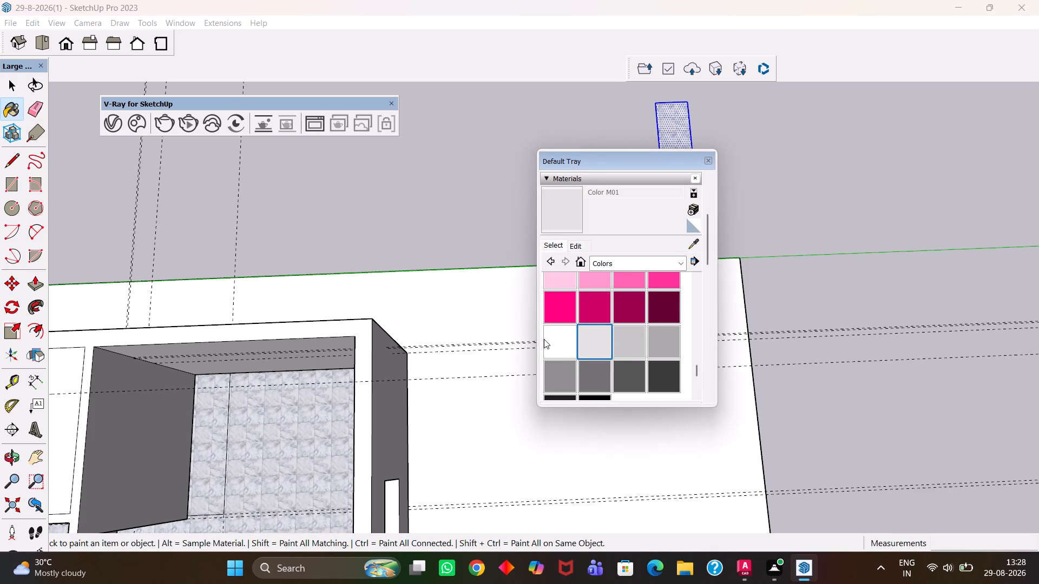
left_click(554, 339)
left_click(675, 120)
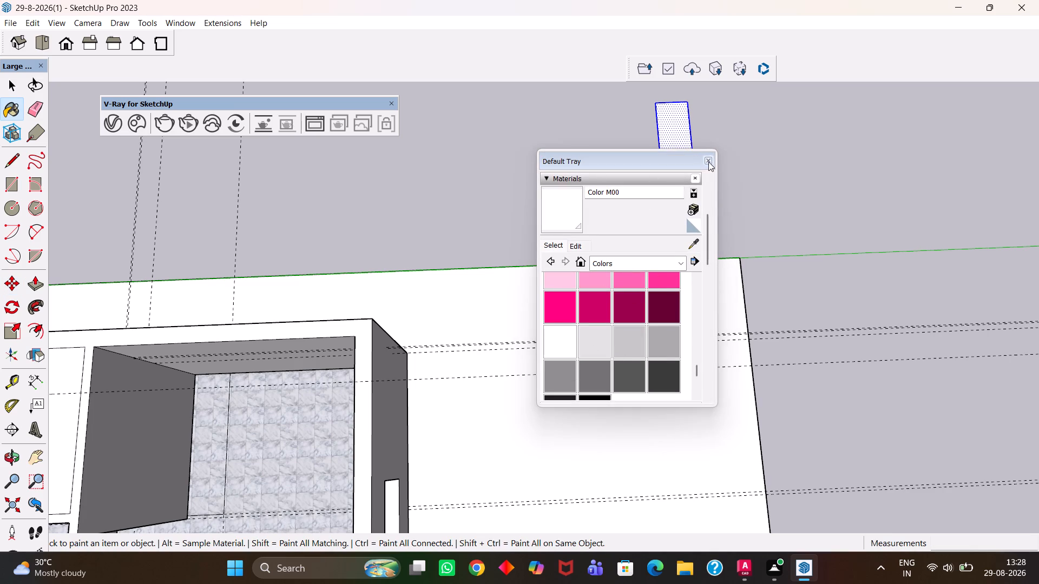
left_click(708, 162)
Extrude the white strip with Push/Pull to a height of 7'.
key("p")
left_click(680, 194)
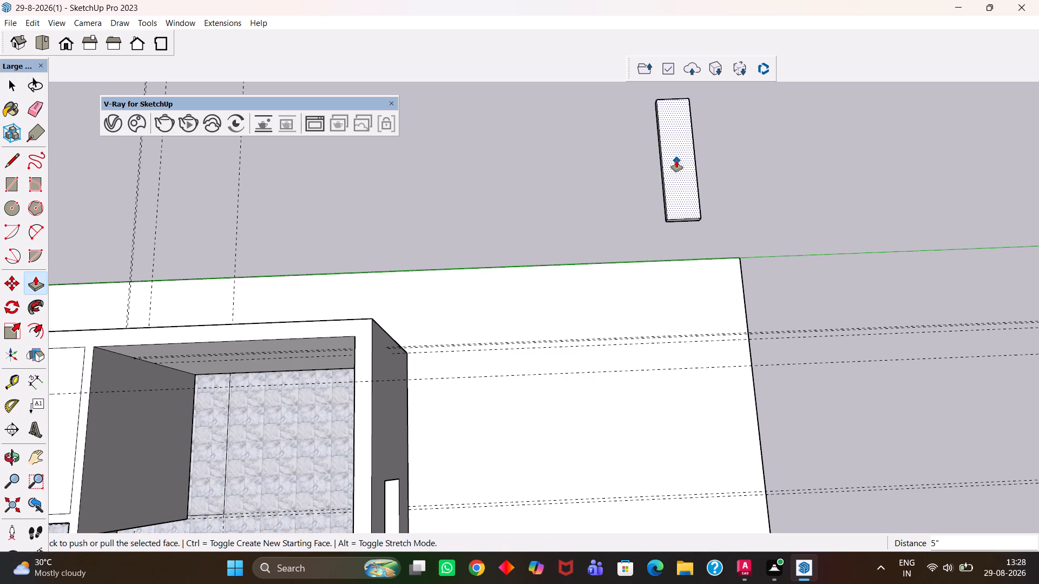
key("ctrl+z")
left_click(685, 204)
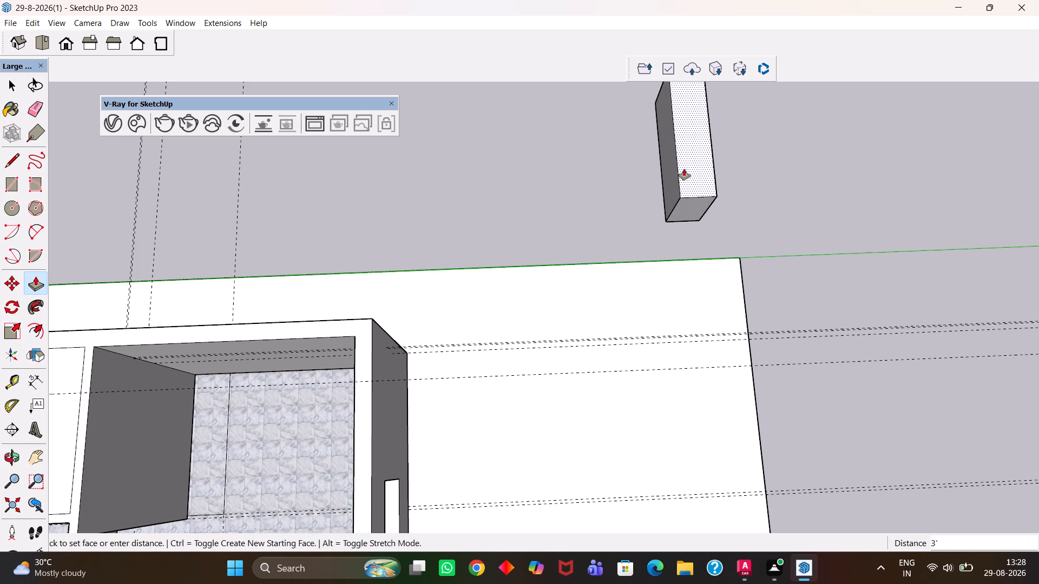
type("7'")
key("Return")
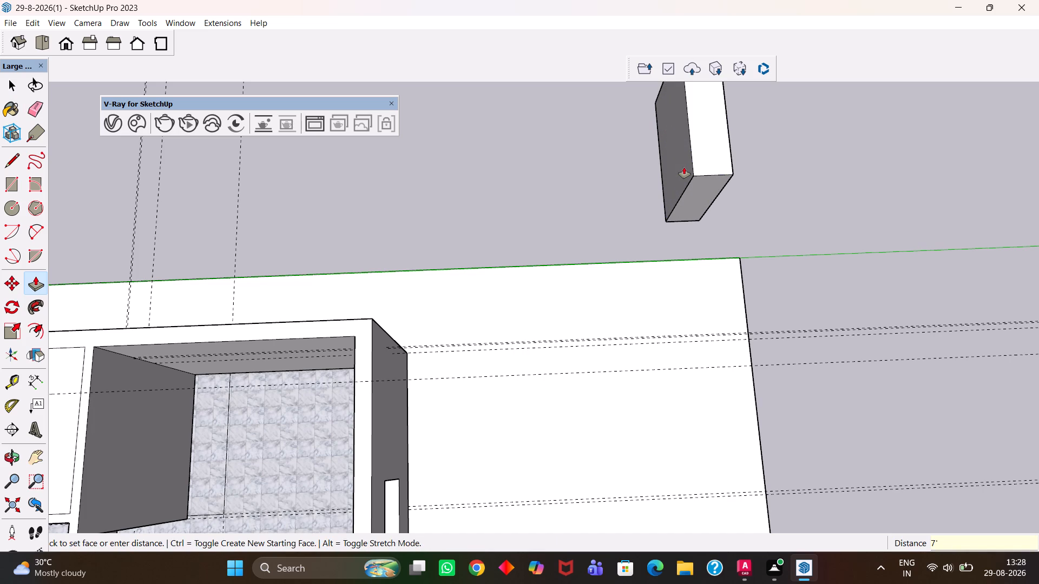
Save the model with the new wardrobe-like block.
key("h")
scroll(680, 176, "down", 7)
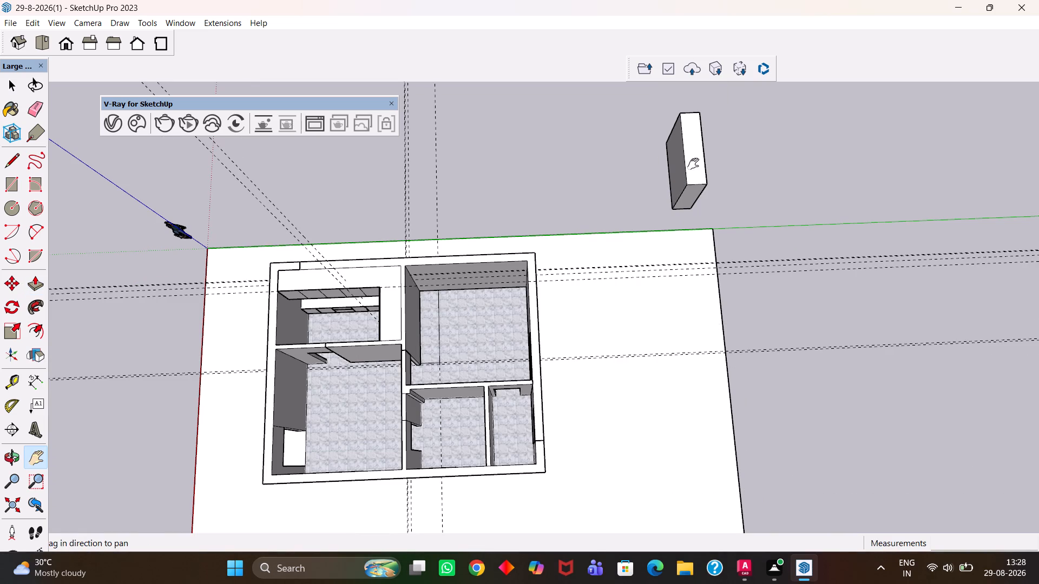
key("space")
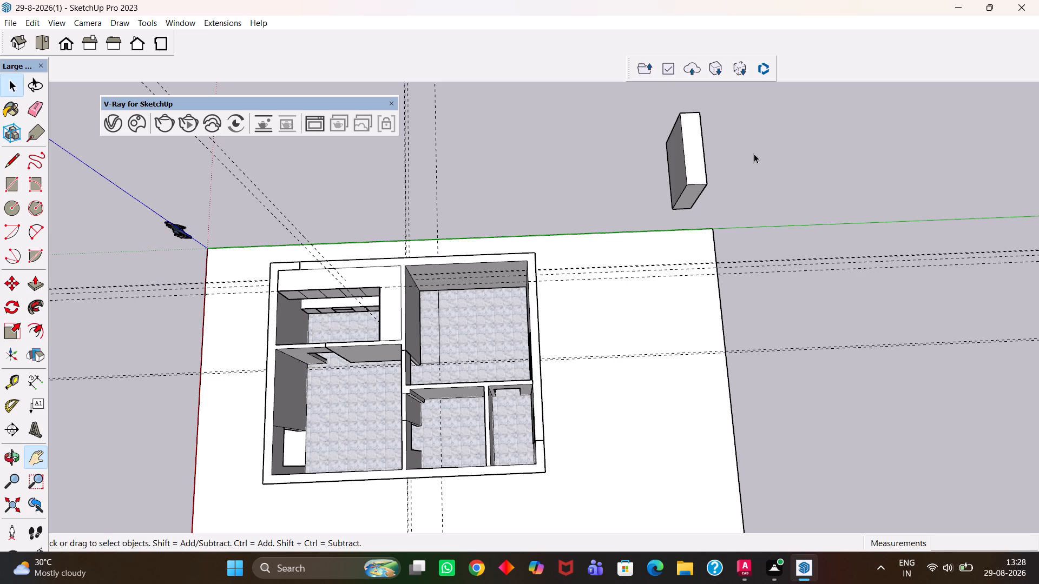
key("space")
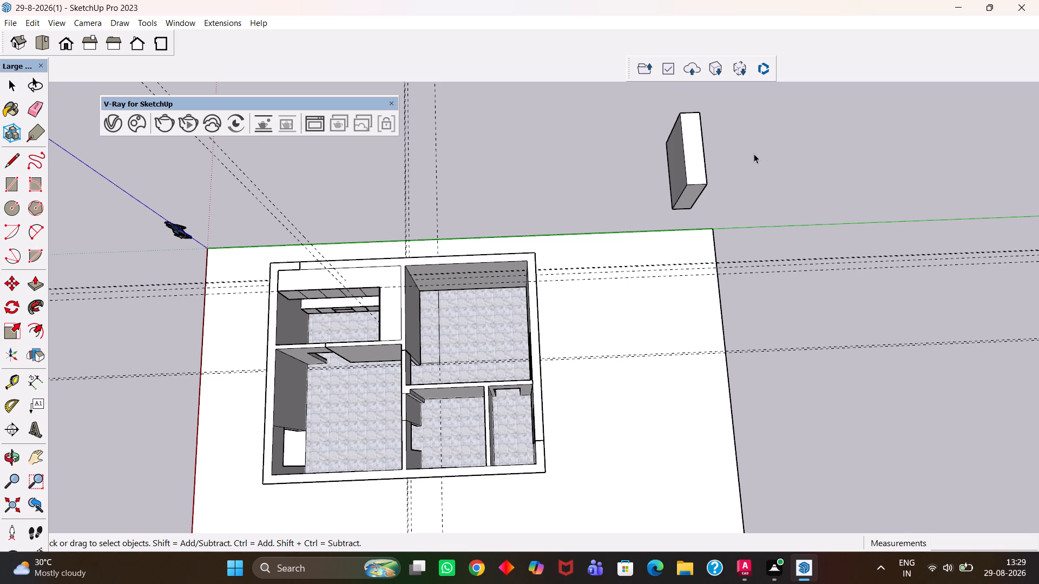
key("space")
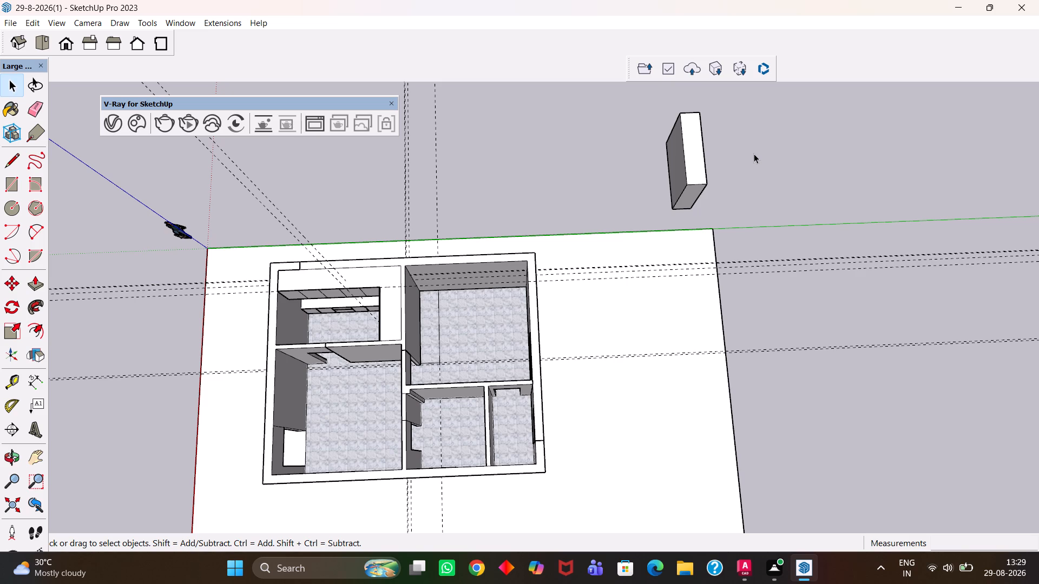
scroll(515, 389, "down", 3)
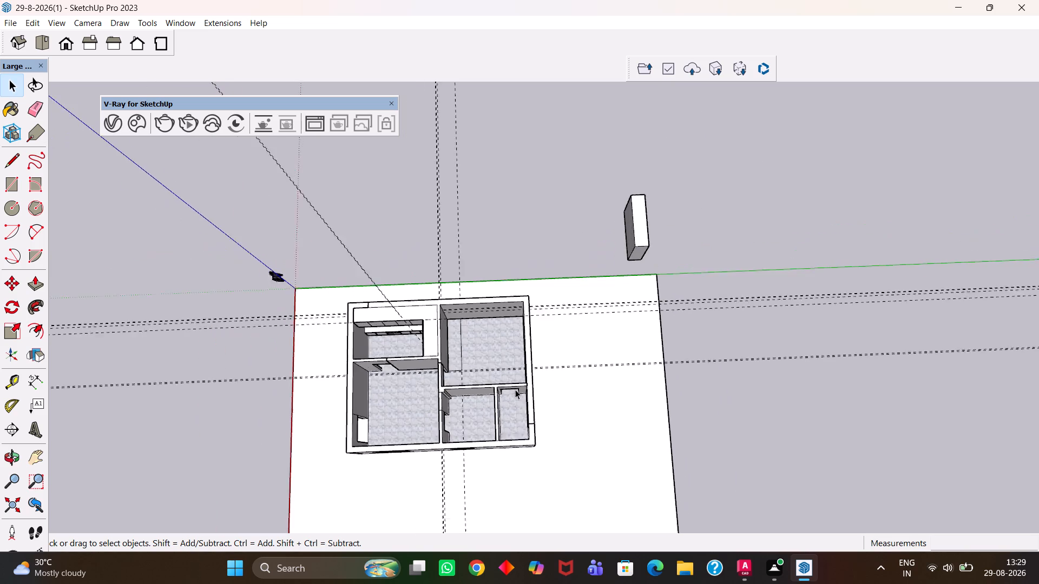
scroll(515, 389, "down", 2)
scroll(492, 391, "up", 7)
key("ctrl+s")
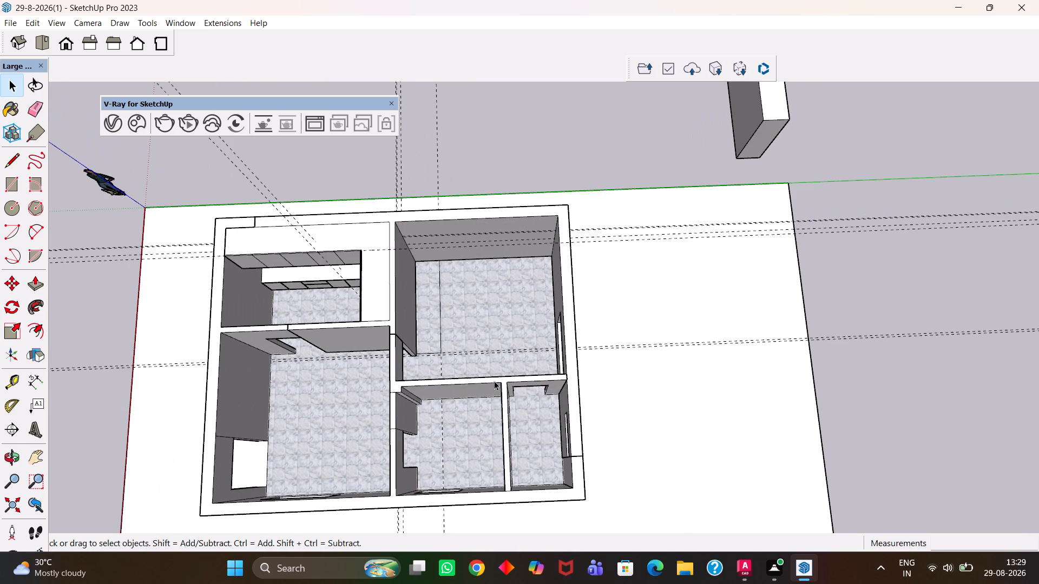
Save the model again.
key("h")
scroll(494, 381, "up", 3)
left_click_drag(435, 341, 634, 341)
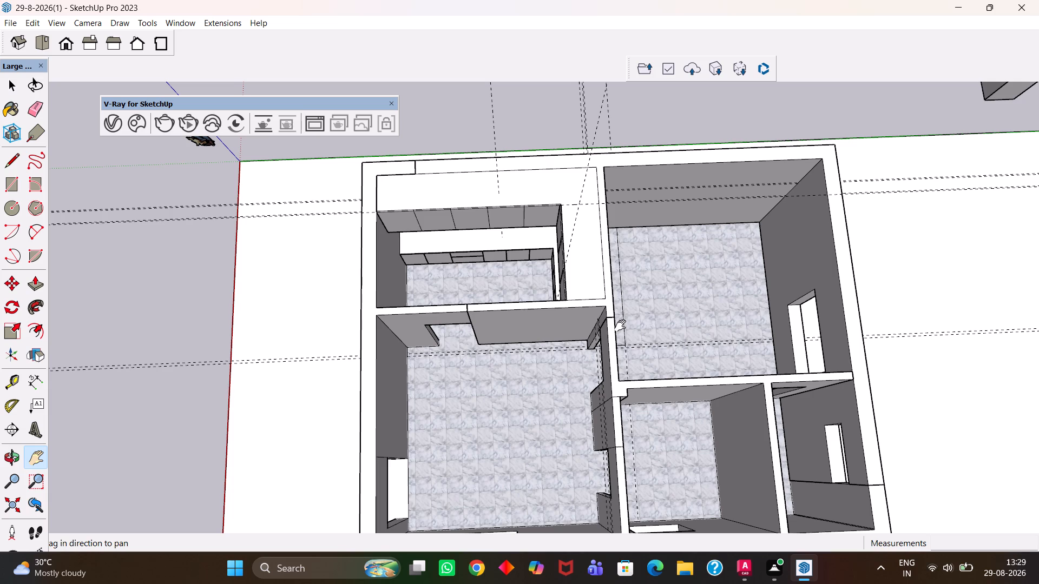
key("ctrl+s")
scroll(636, 348, "up", 4)
key("ctrl+s")
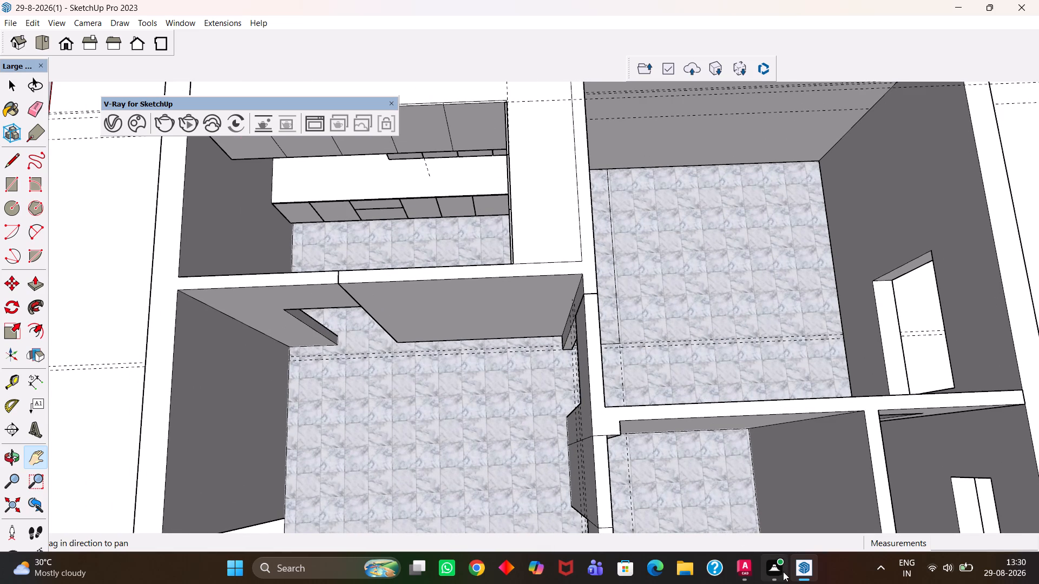
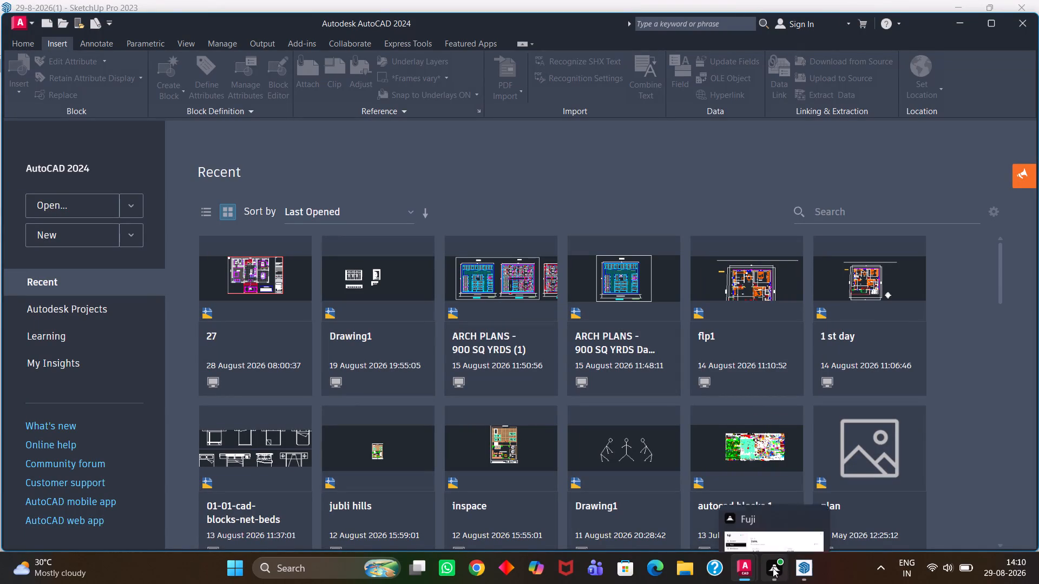
Switch from AutoCAD back to the house model in SketchUp.
left_click(812, 527)
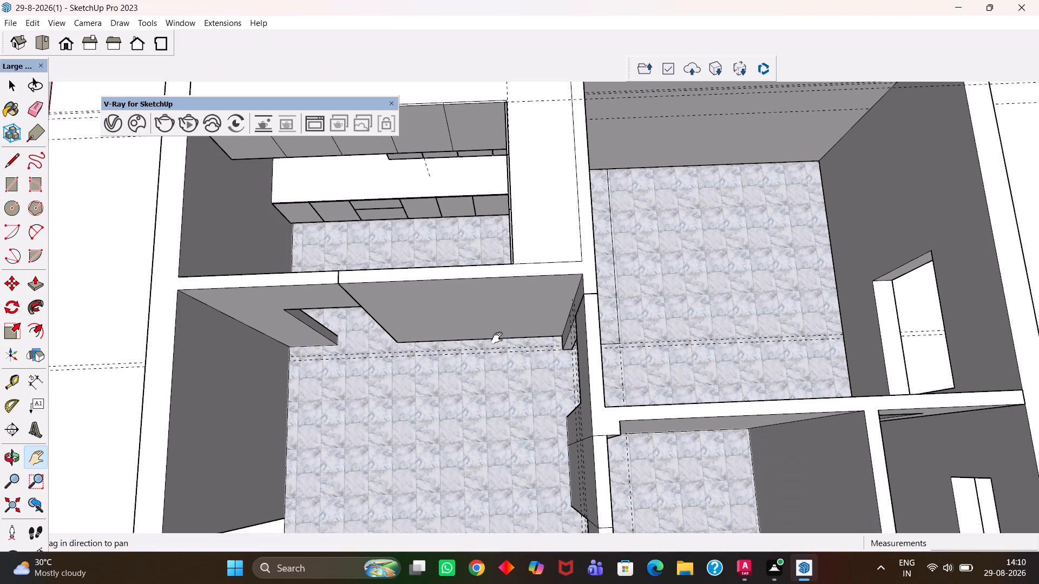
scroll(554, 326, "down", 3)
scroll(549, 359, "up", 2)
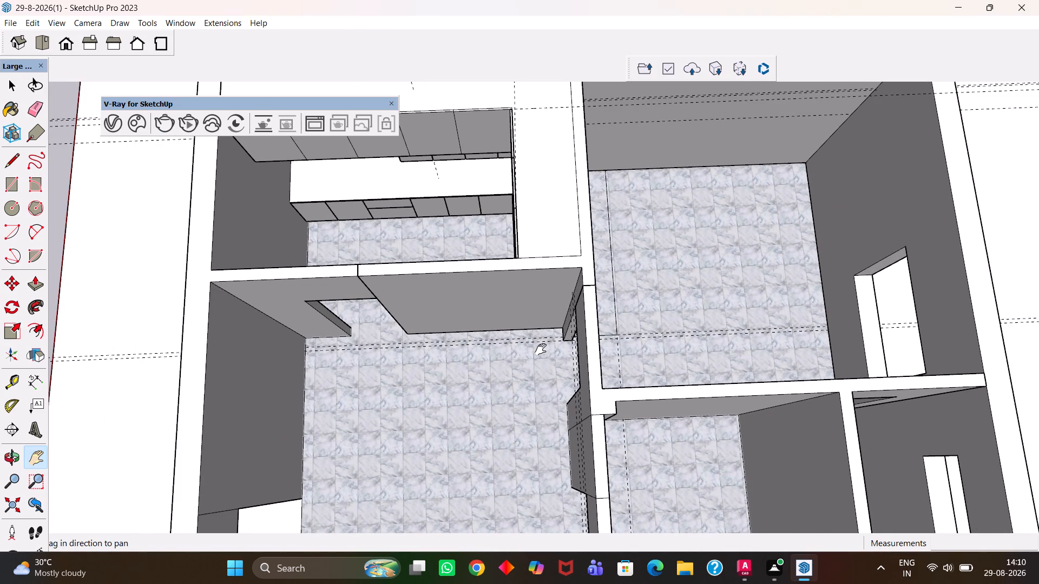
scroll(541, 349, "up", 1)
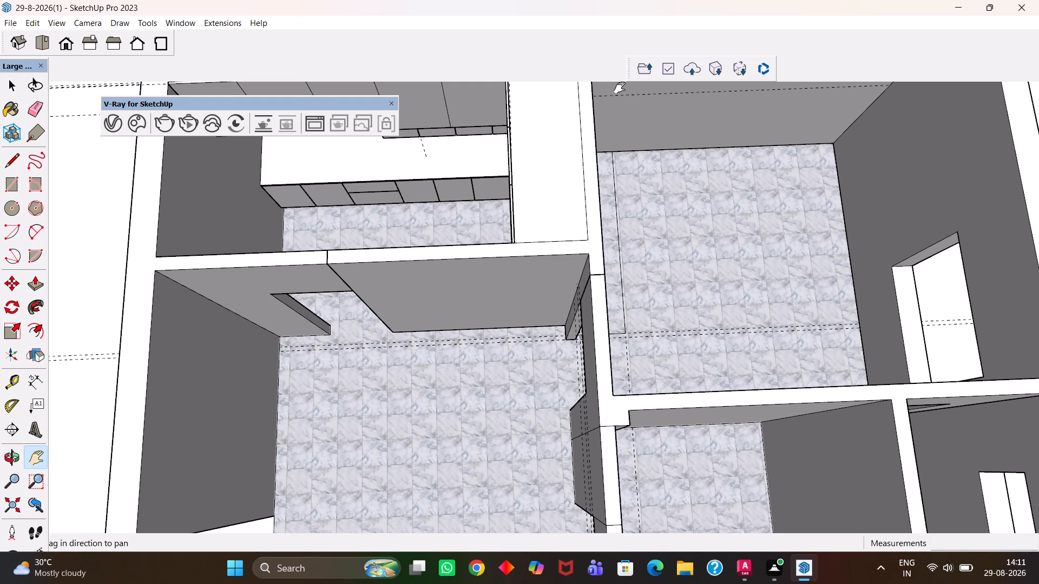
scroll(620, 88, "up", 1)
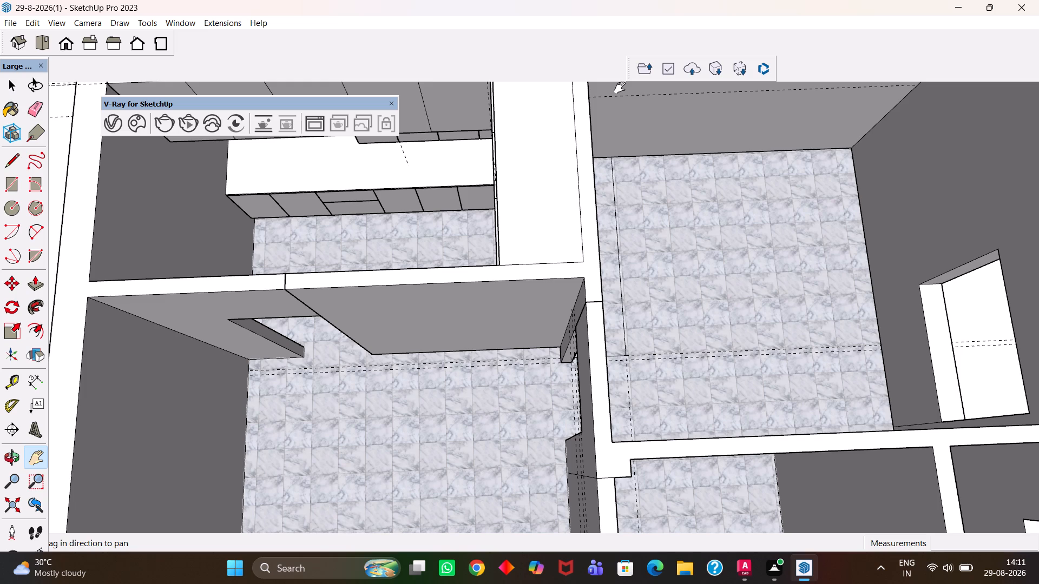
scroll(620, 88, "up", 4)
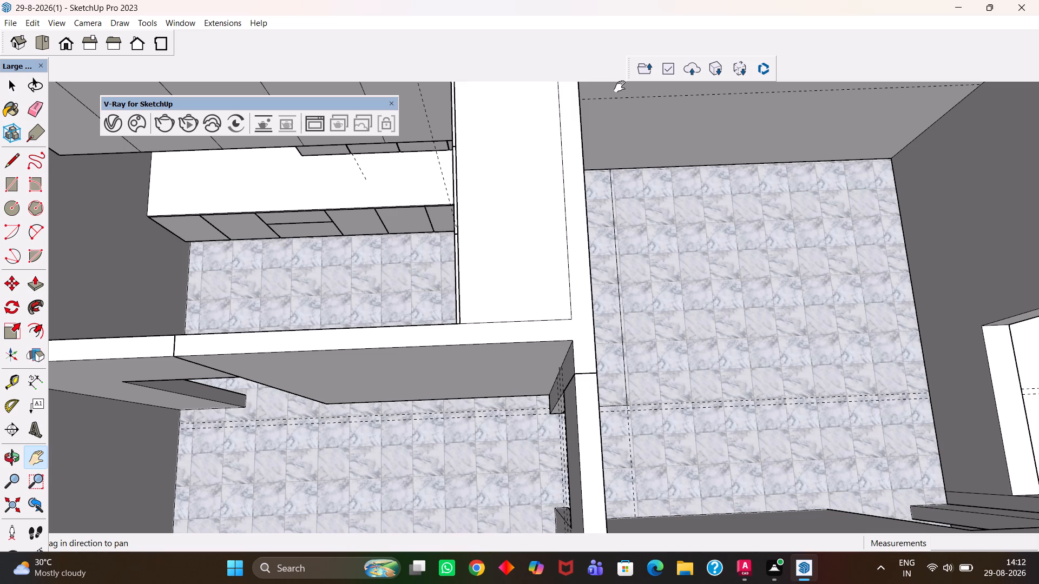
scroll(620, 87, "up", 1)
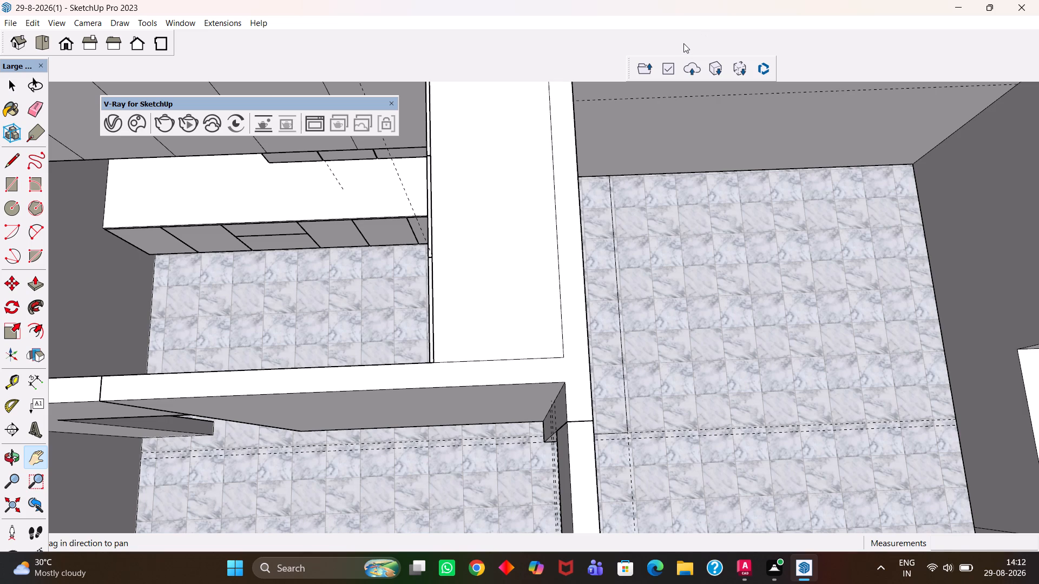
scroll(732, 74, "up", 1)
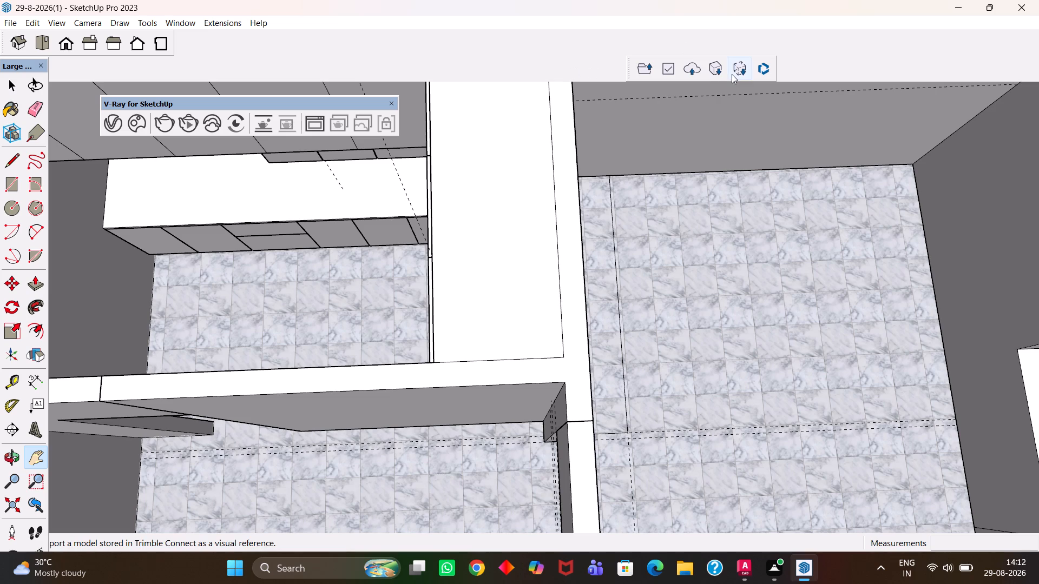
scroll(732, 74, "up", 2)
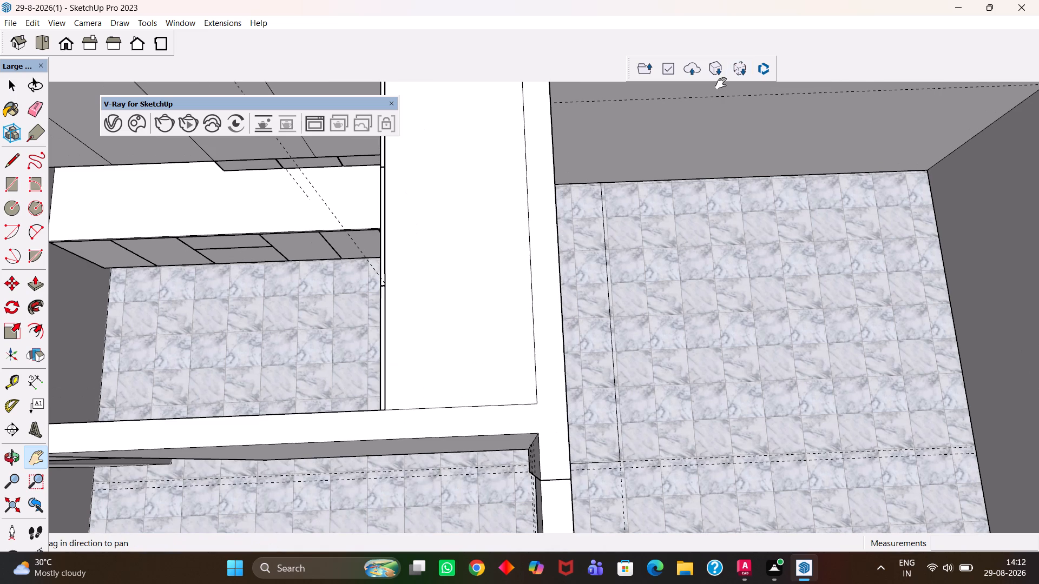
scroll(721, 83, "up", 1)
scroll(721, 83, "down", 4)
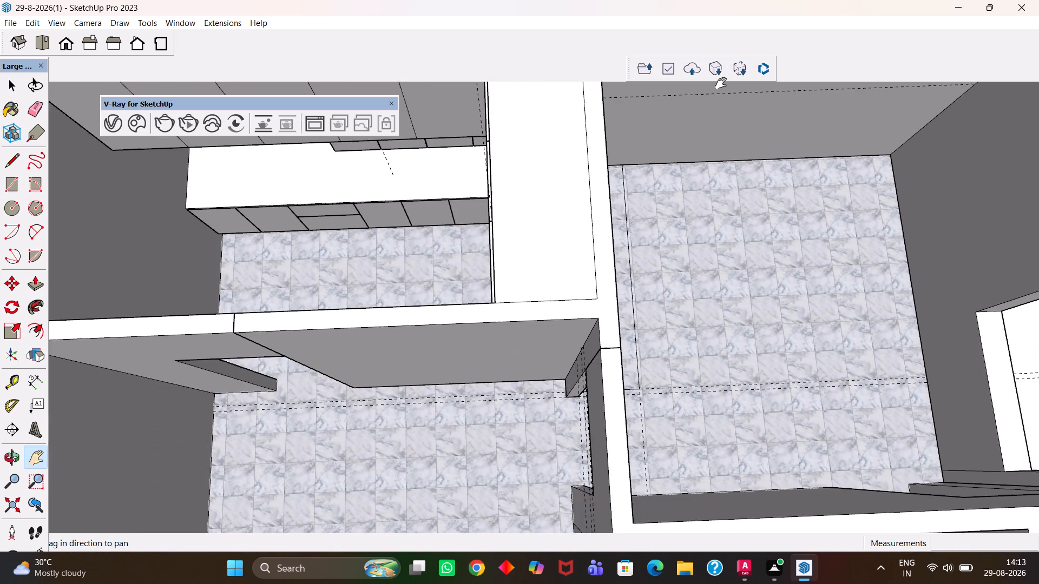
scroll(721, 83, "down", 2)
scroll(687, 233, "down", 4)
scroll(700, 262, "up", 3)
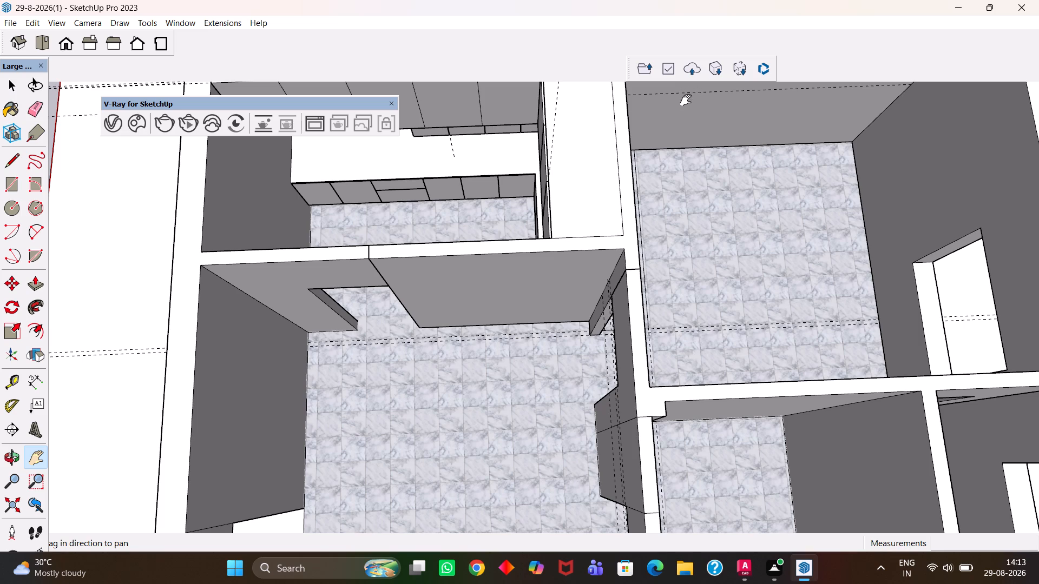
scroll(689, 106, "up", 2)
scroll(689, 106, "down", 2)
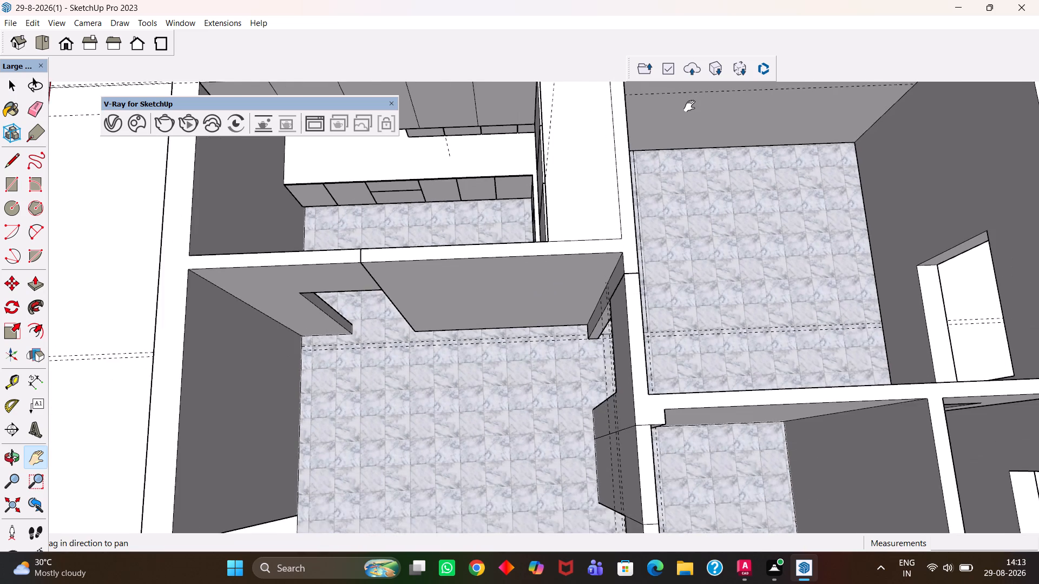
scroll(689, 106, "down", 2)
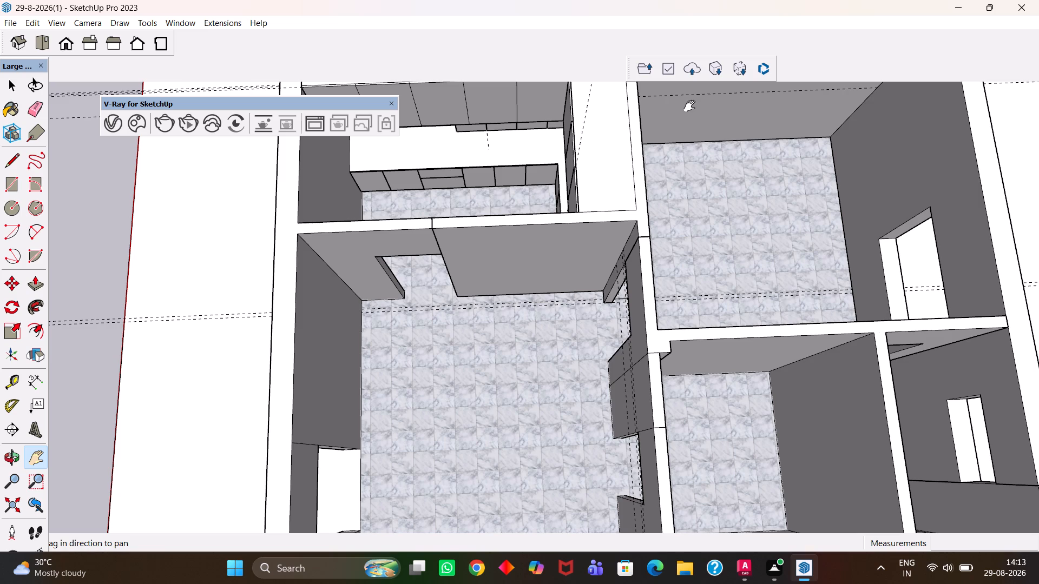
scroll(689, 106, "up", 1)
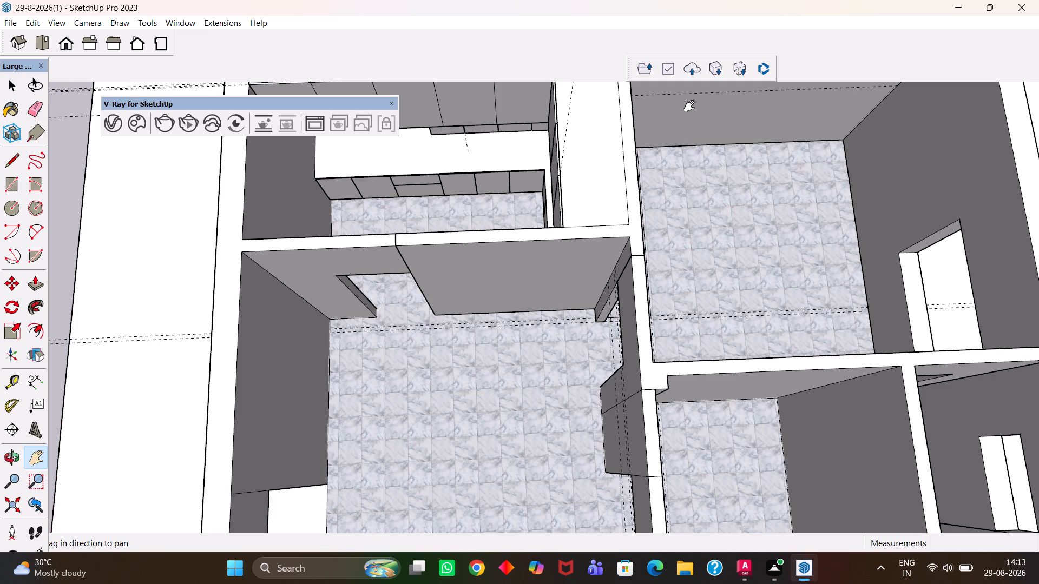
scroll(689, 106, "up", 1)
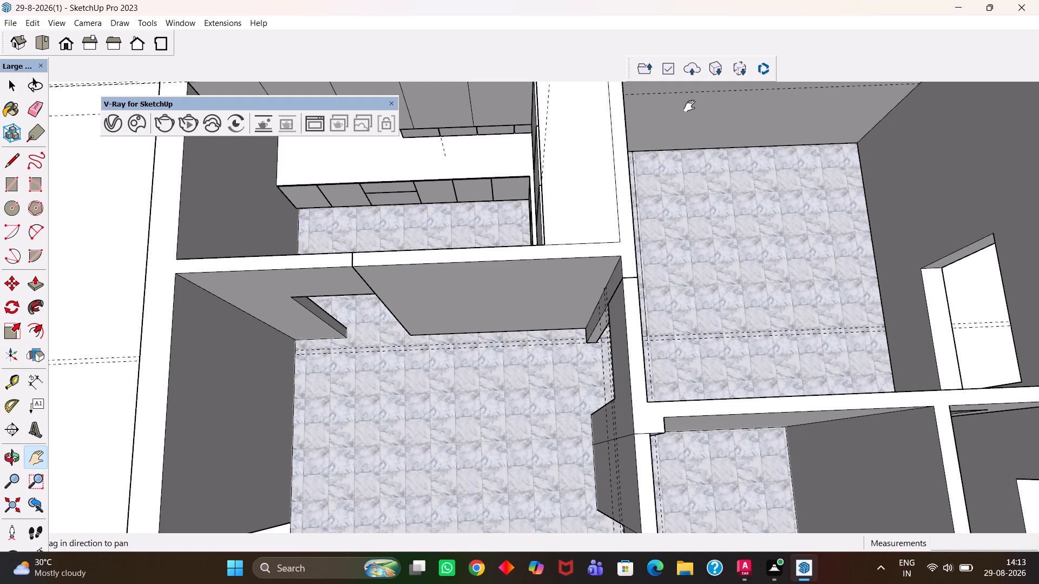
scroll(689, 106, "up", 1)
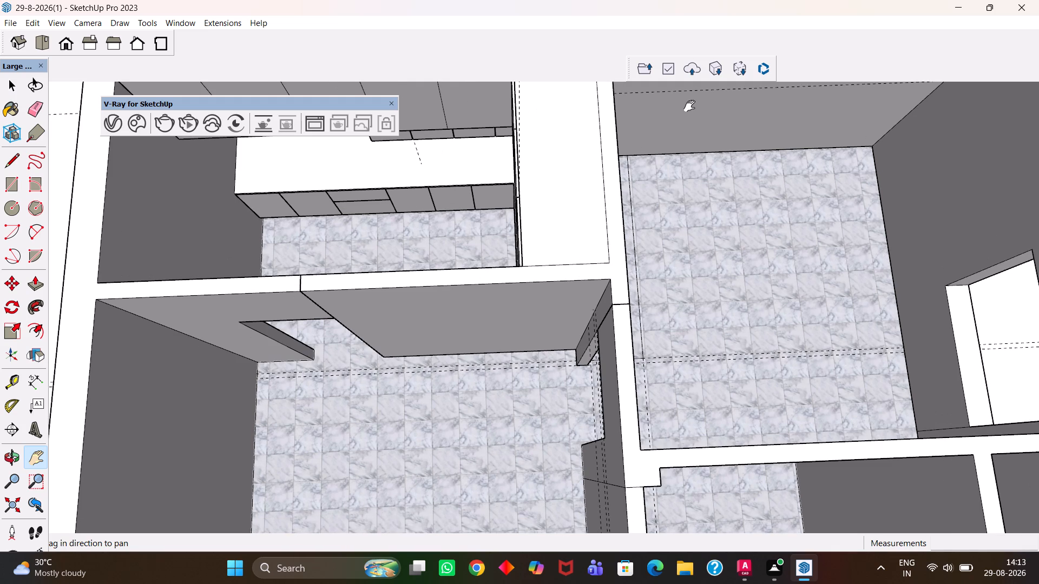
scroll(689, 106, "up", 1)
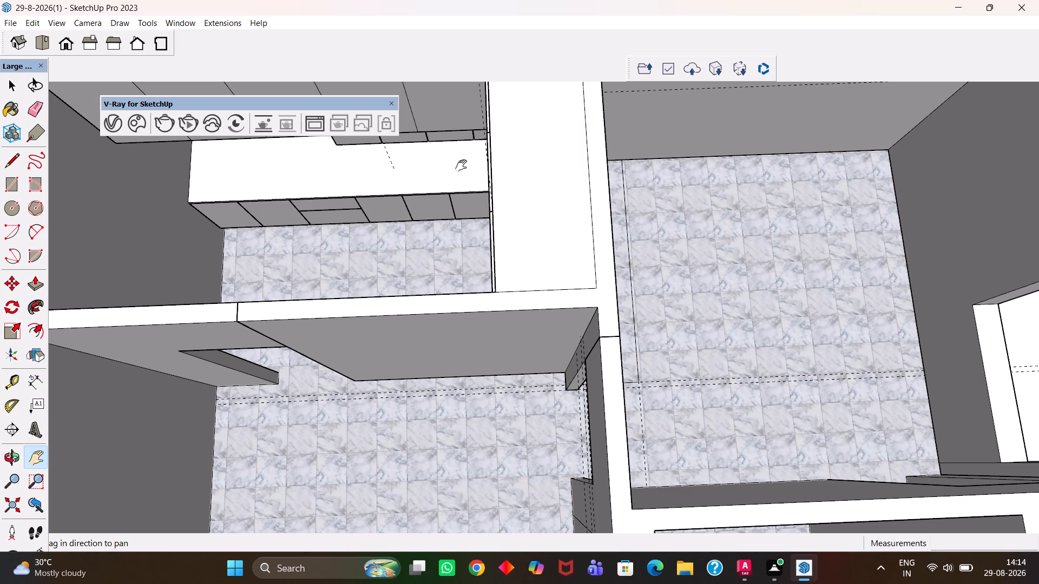
Move the narrow marble floor strip beside the bedroom's side wall about 15' 5" onto the open ground behind the house.
key("h")
left_click_drag(364, 278, 404, 228)
scroll(415, 231, "down", 7)
scroll(449, 355, "up", 4)
left_click_drag(433, 354, 480, 267)
scroll(477, 263, "down", 5)
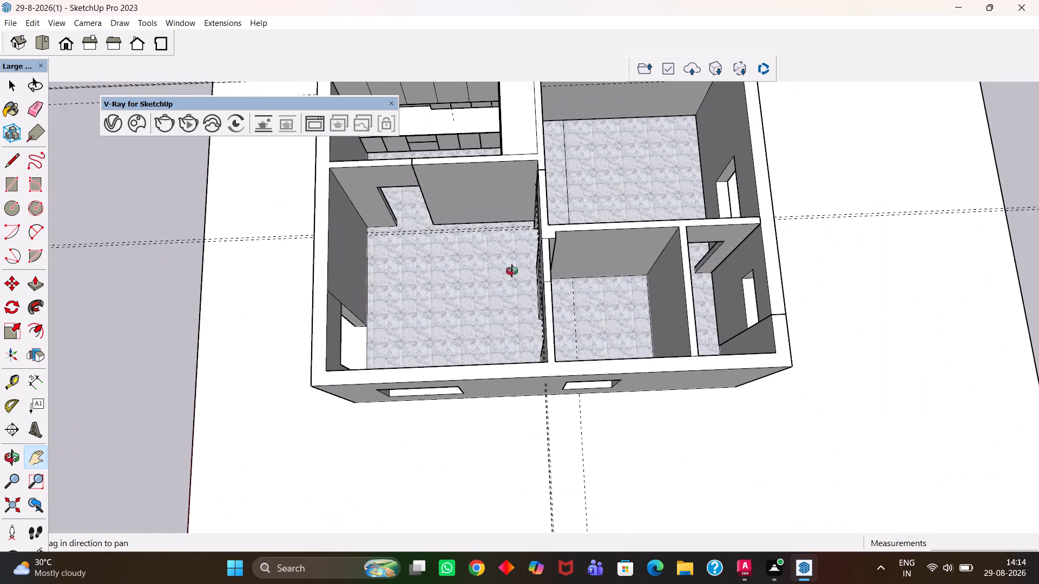
middle_click_drag(512, 278, 526, 132)
middle_click(504, 221)
scroll(504, 221, "up", 4)
left_click_drag(530, 180, 547, 356)
middle_click_drag(537, 247, 537, 290)
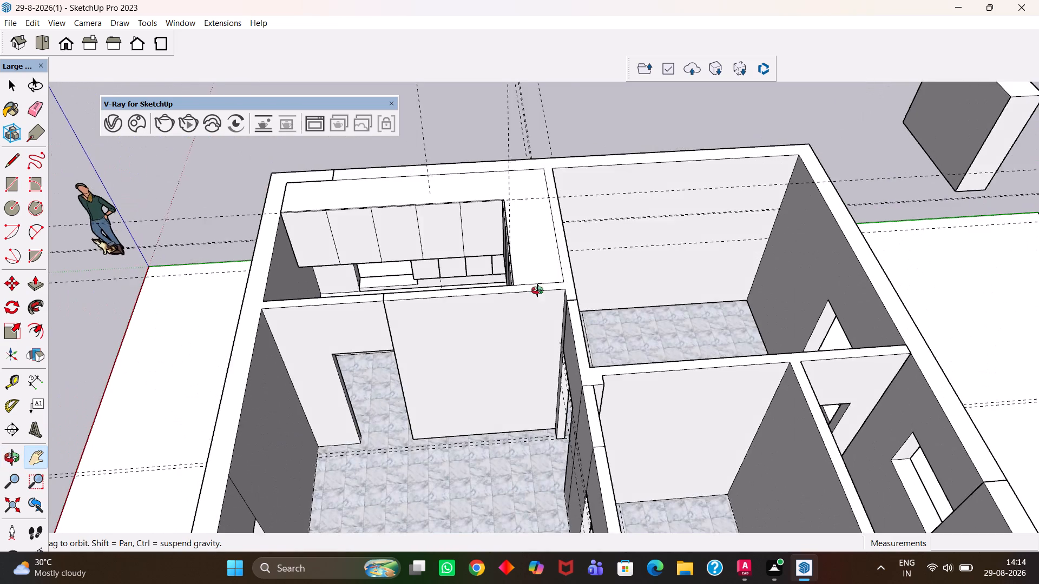
middle_click_drag(537, 290, 523, 368)
scroll(521, 366, "up", 2)
scroll(497, 356, "down", 3)
middle_click_drag(450, 358, 461, 363)
scroll(463, 362, "up", 2)
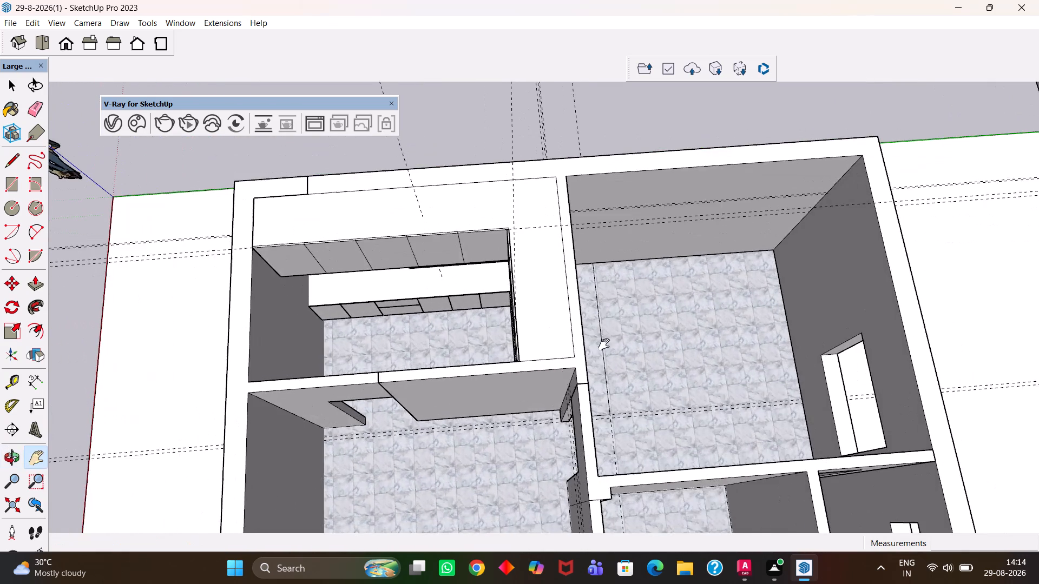
scroll(604, 344, "up", 5)
left_click_drag(619, 353, 484, 376)
scroll(480, 378, "down", 4)
middle_click_drag(496, 389, 485, 396)
scroll(485, 396, "up", 2)
key("space")
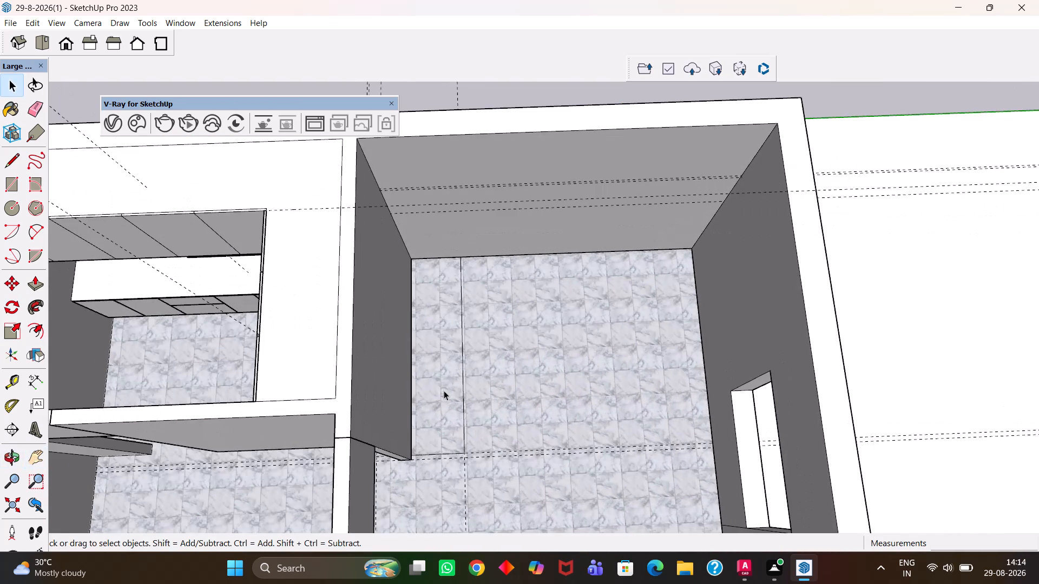
left_click(441, 388)
scroll(441, 387, "down", 7)
scroll(441, 387, "up", 5)
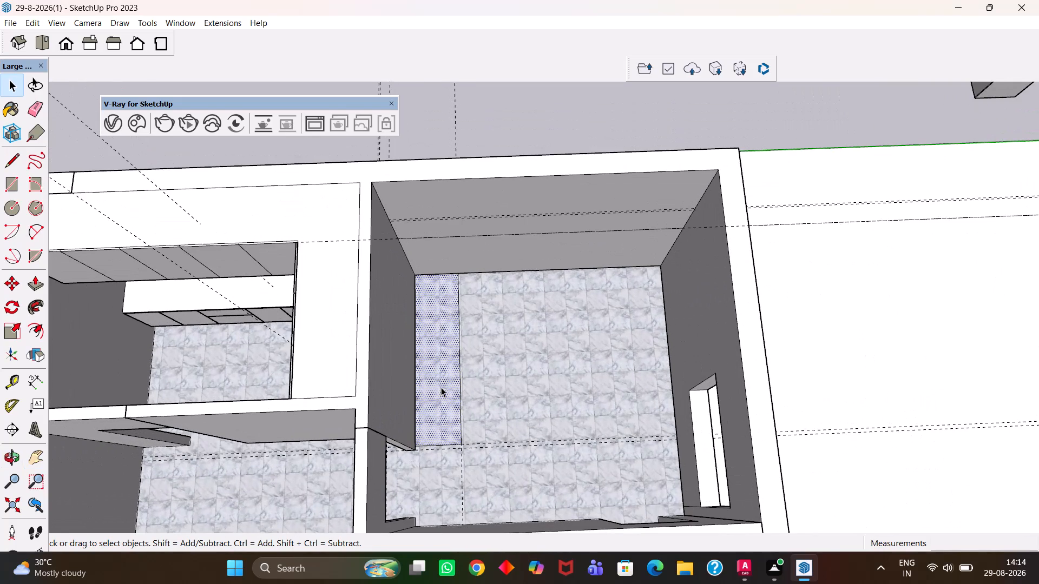
scroll(442, 388, "up", 2)
scroll(442, 388, "down", 5)
key("m")
left_click(442, 388)
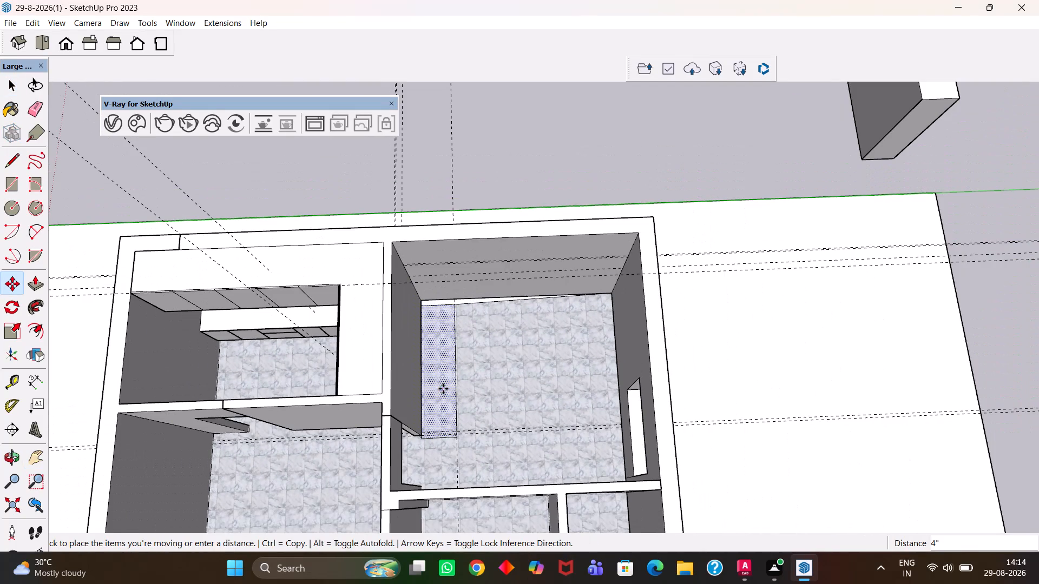
left_click(527, 157)
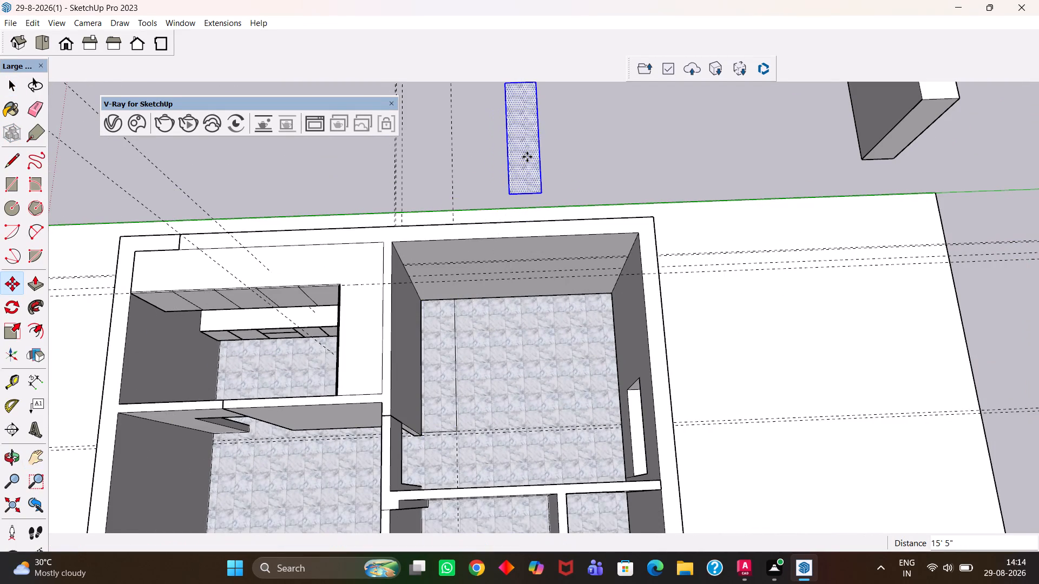
Paint the moved floor strip with the white Color M00 material.
key("h")
scroll(527, 157, "up", 3)
left_click_drag(527, 157, 515, 281)
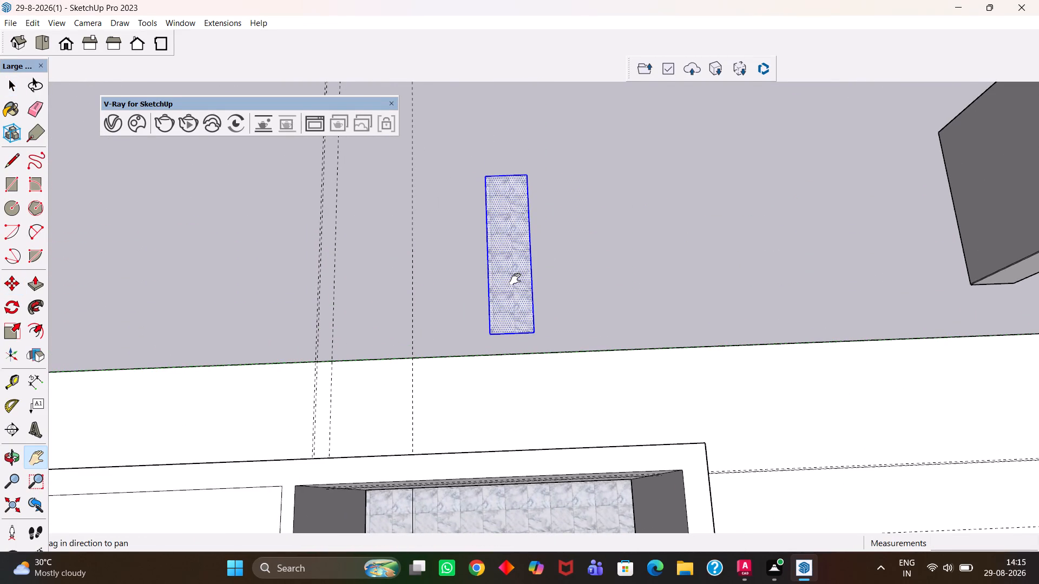
scroll(515, 277, "up", 2)
key("b")
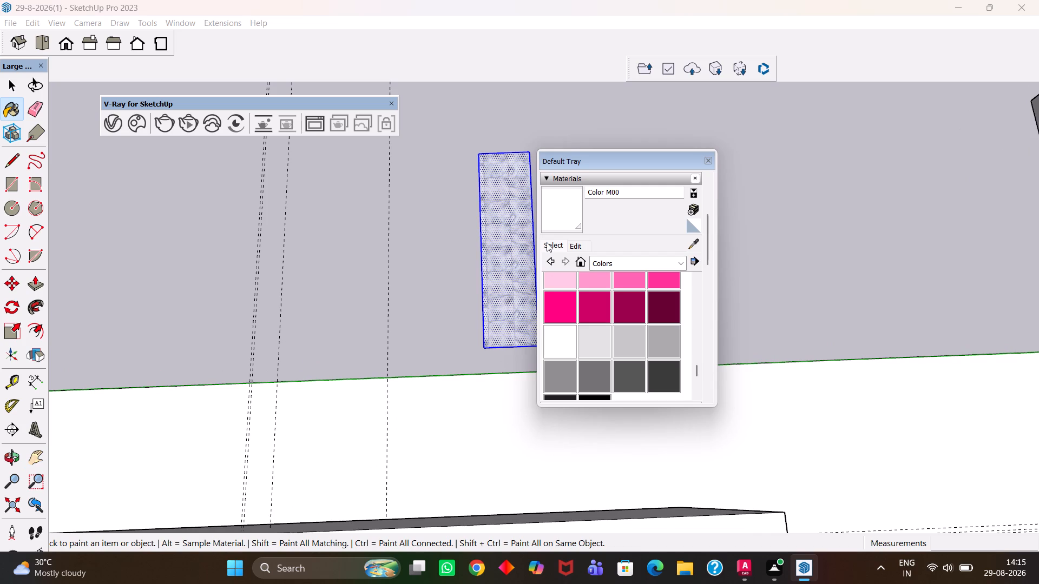
left_click(556, 215)
left_click(498, 257)
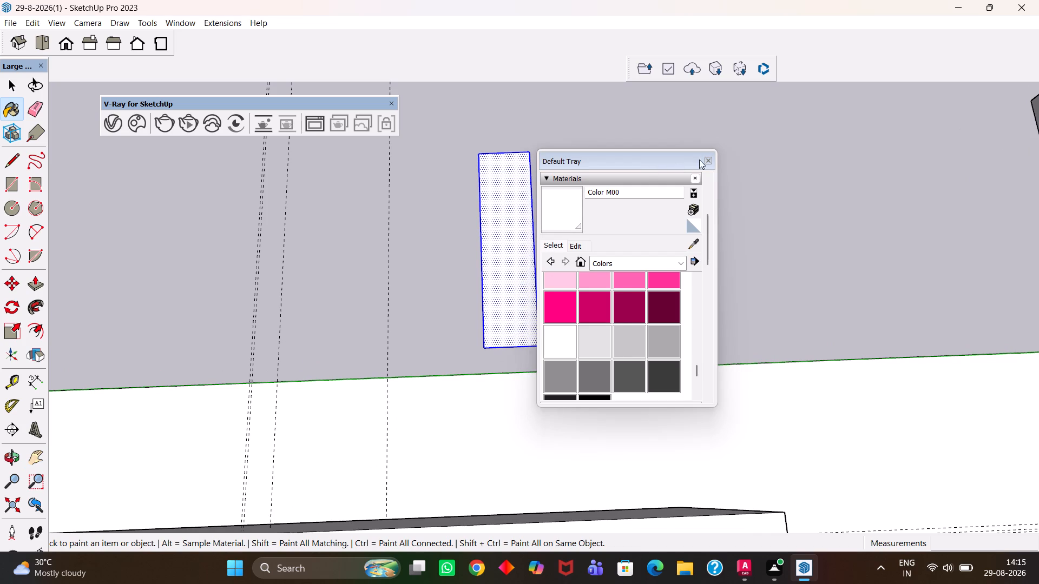
left_click(711, 159)
Extrude the white strip with Push/Pull to a height of 7'.
key("p")
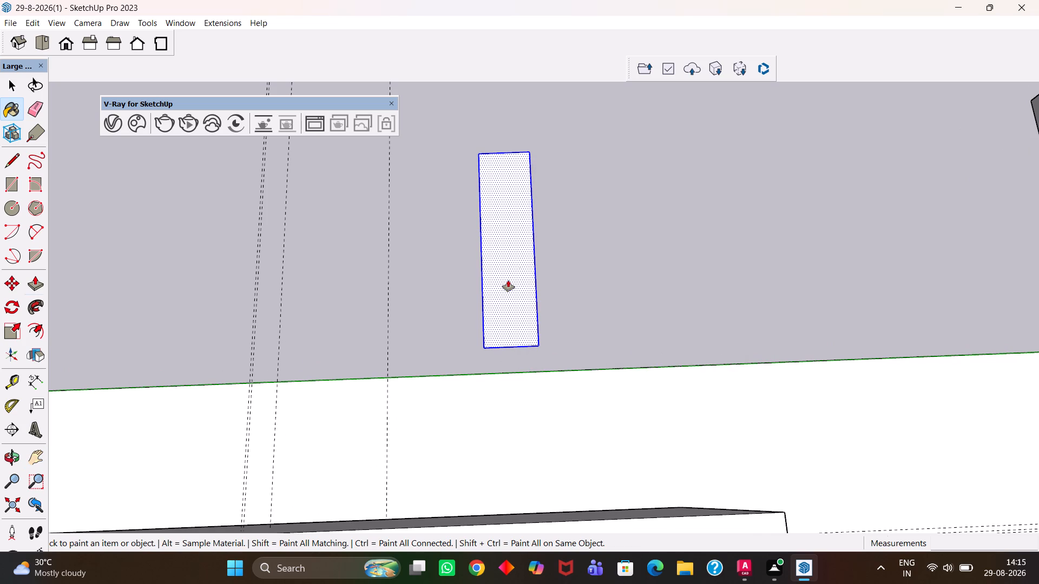
left_click(510, 287)
type("7'")
key("Return")
key("h")
Select all connected faces and edges of the new 7' block and make them a group.
key("space")
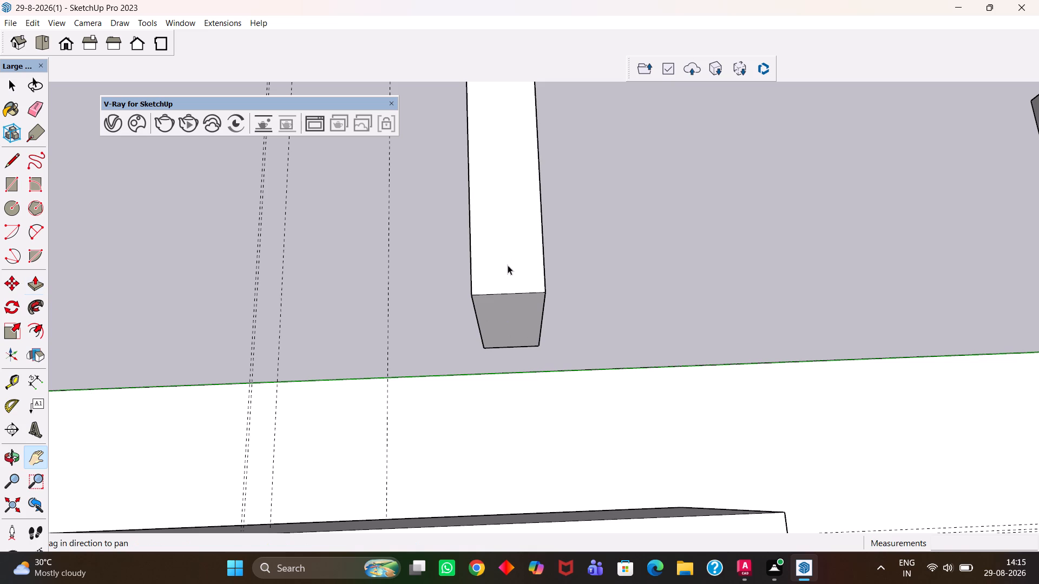
triple_click(508, 265)
left_click(508, 265)
right_click(507, 265)
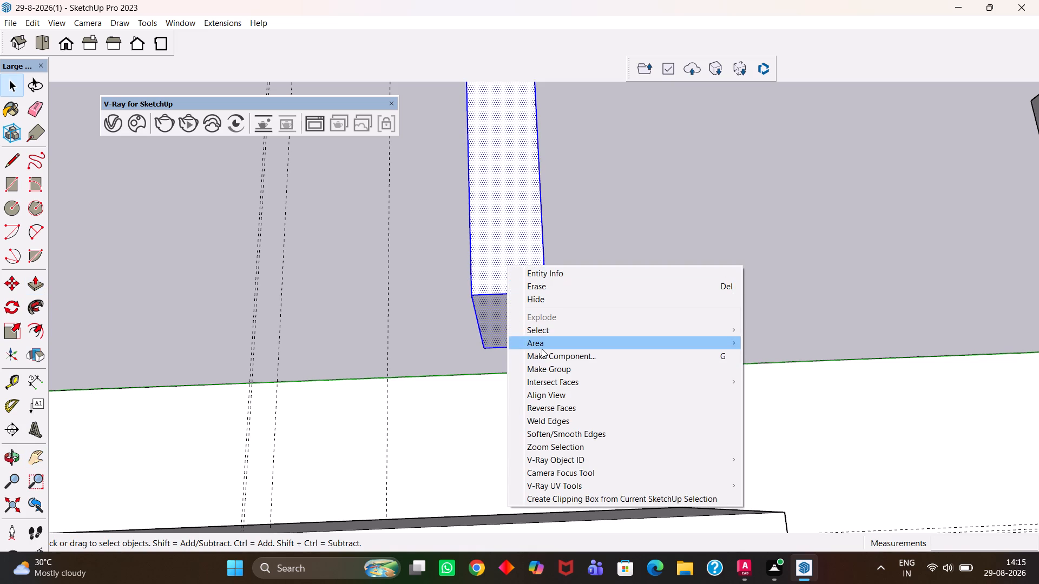
left_click(553, 372)
Place a guide line 4" above the bottom front edge of the grouped white block.
scroll(507, 337, "up", 7)
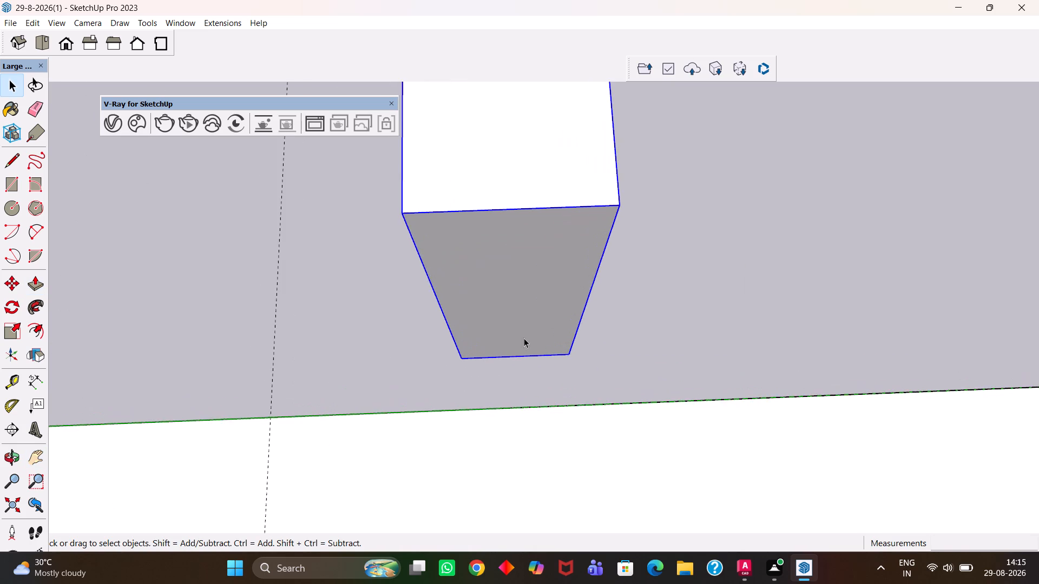
scroll(543, 347, "up", 2)
middle_click_drag(614, 341, 396, 300)
scroll(508, 317, "down", 9)
key("h")
left_click_drag(611, 290, 510, 360)
middle_click_drag(528, 373, 378, 240)
scroll(378, 242, "up", 1)
scroll(393, 347, "up", 3)
left_click_drag(393, 347, 460, 390)
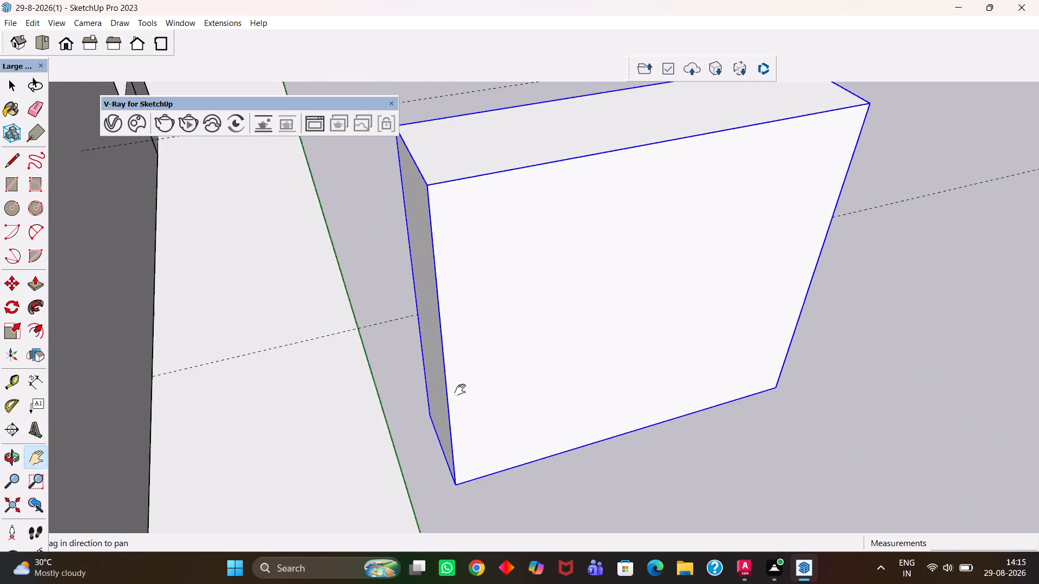
key("h")
scroll(460, 390, "down", 4)
middle_click_drag(443, 388, 486, 426)
scroll(477, 423, "up", 5)
left_click_drag(507, 438, 485, 354)
scroll(498, 412, "up", 4)
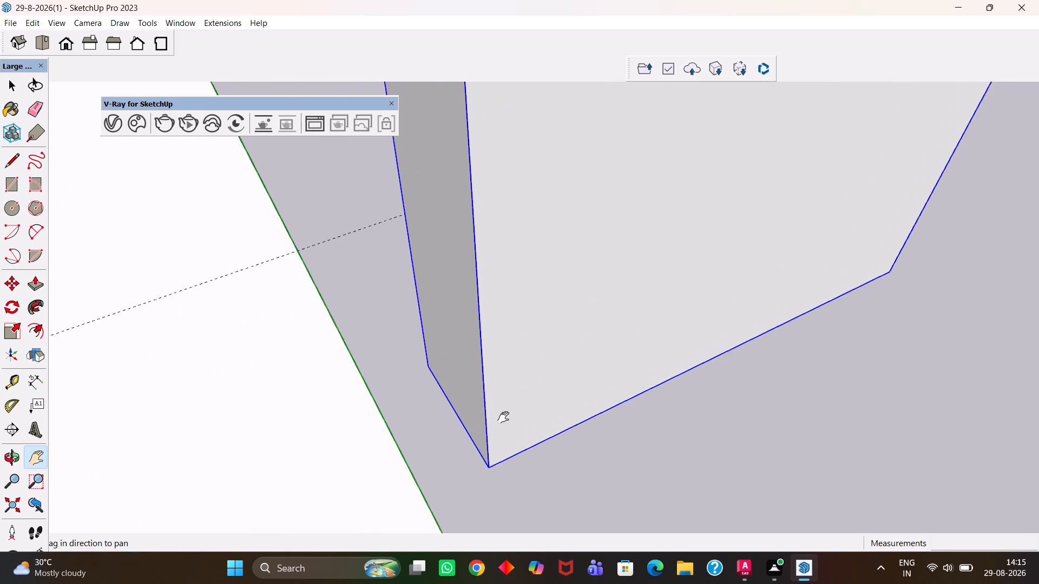
scroll(503, 417, "up", 5)
key("t")
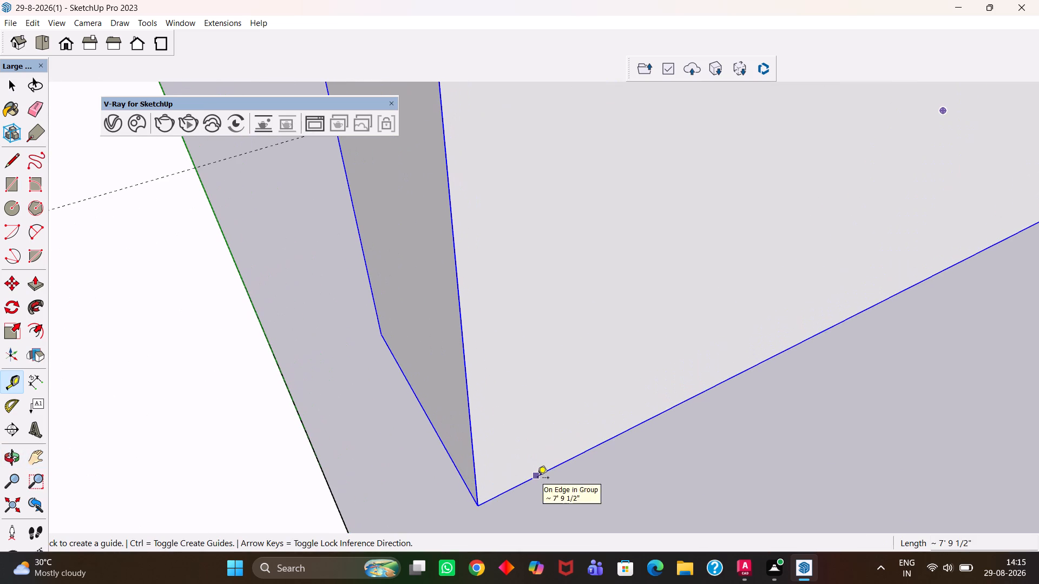
left_click(537, 479)
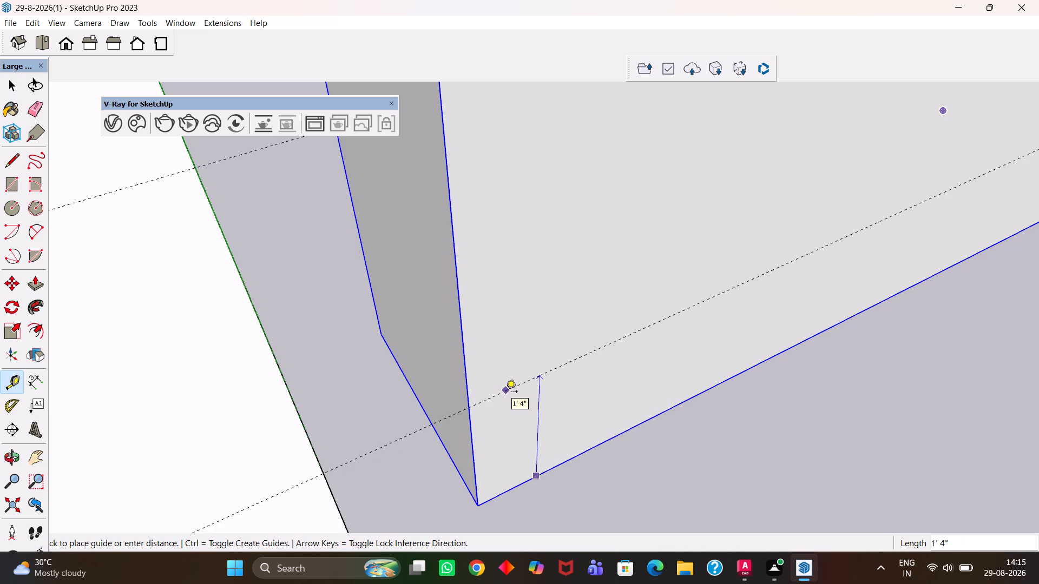
type("4\"")
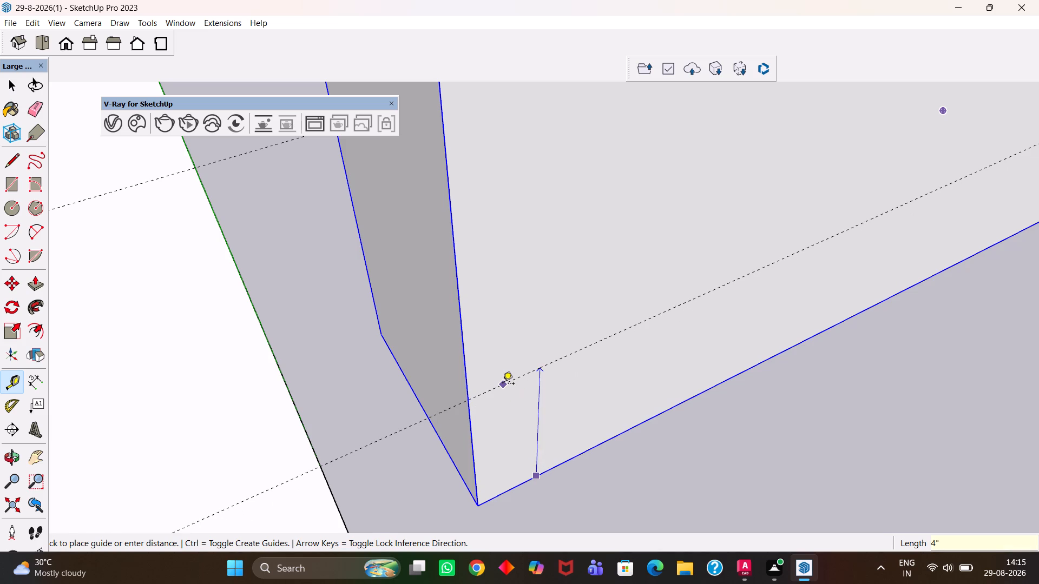
key("Return")
Inside the block's group, copy the bottom front edge 4" up onto the guide line.
key("h")
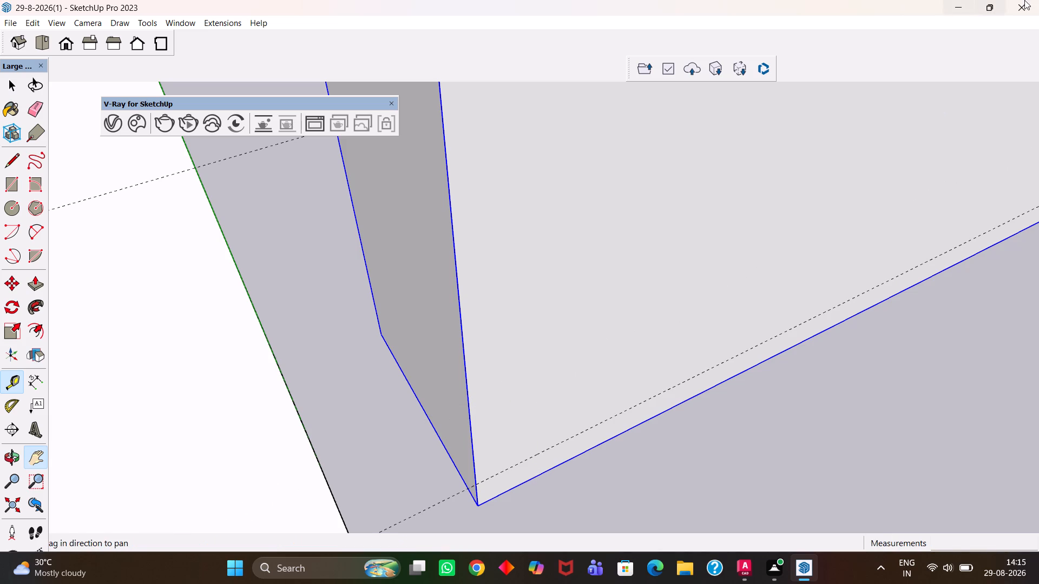
left_click_drag(608, 312, 566, 196)
scroll(455, 329, "up", 5)
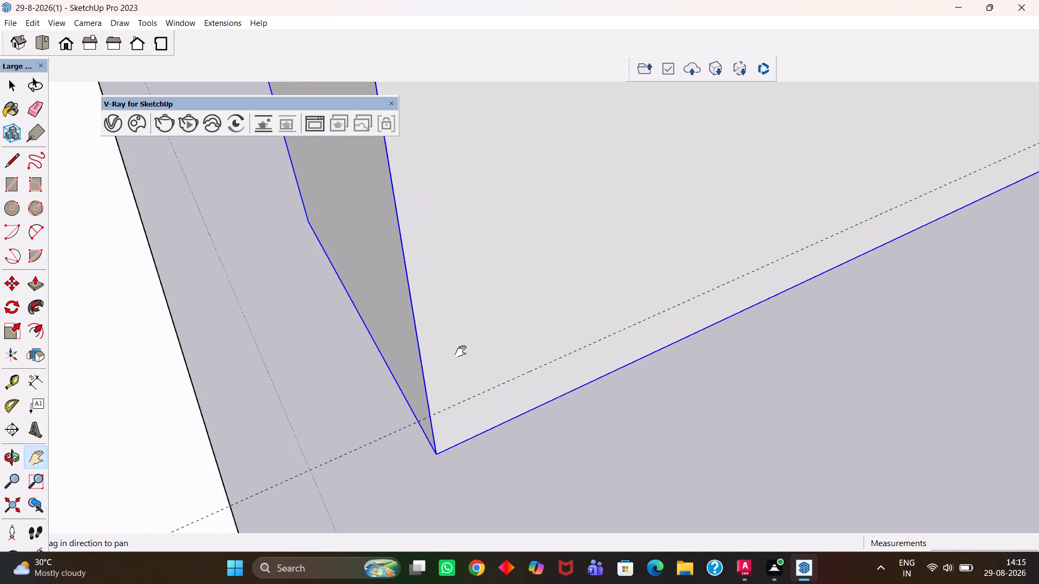
scroll(461, 351, "up", 4)
left_click_drag(474, 372, 482, 320)
scroll(475, 374, "up", 4)
key("space")
left_click(438, 476)
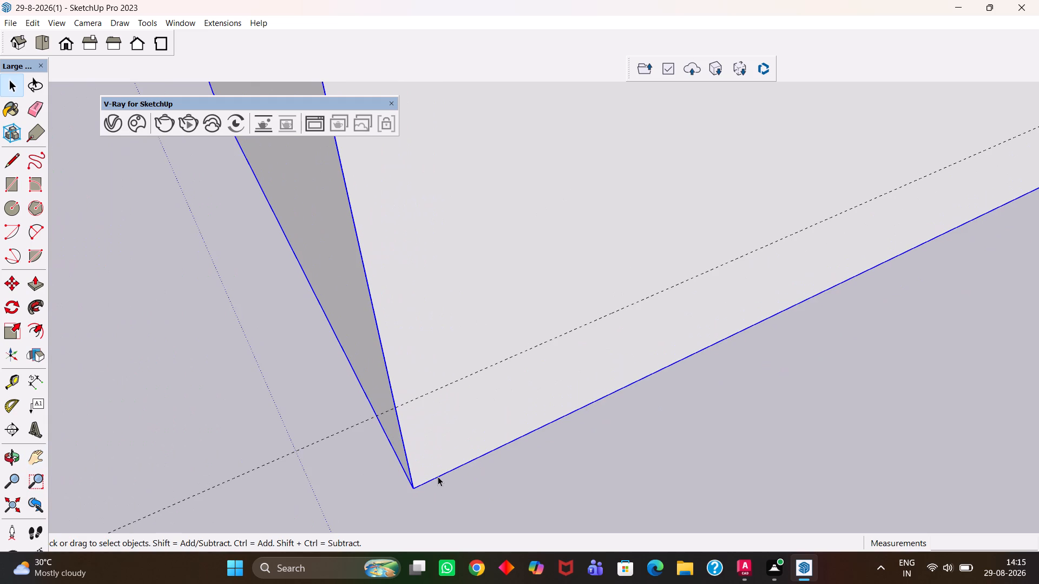
left_click(438, 476)
left_click(437, 479)
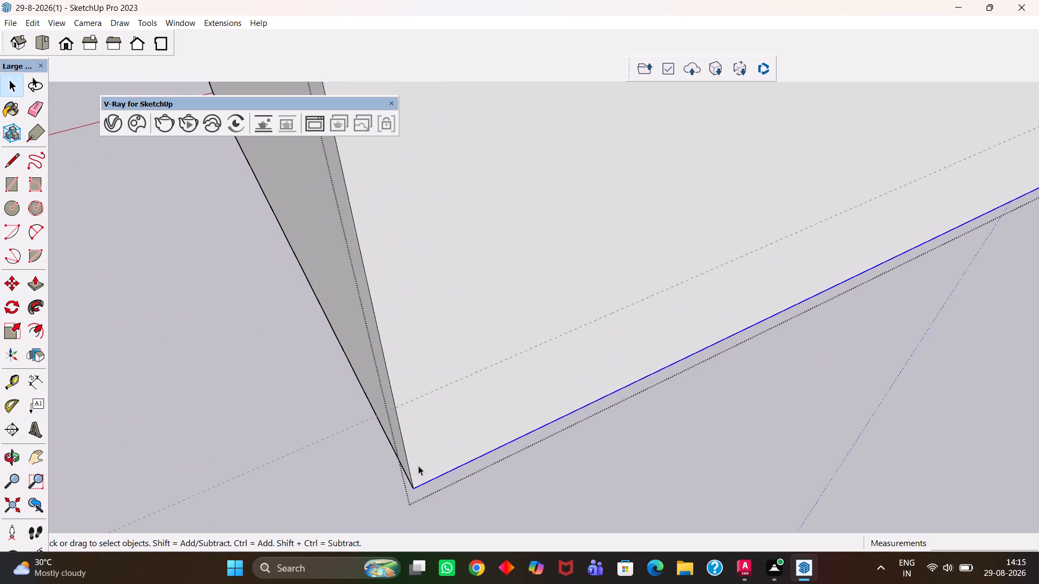
scroll(416, 487, "up", 3)
key("m")
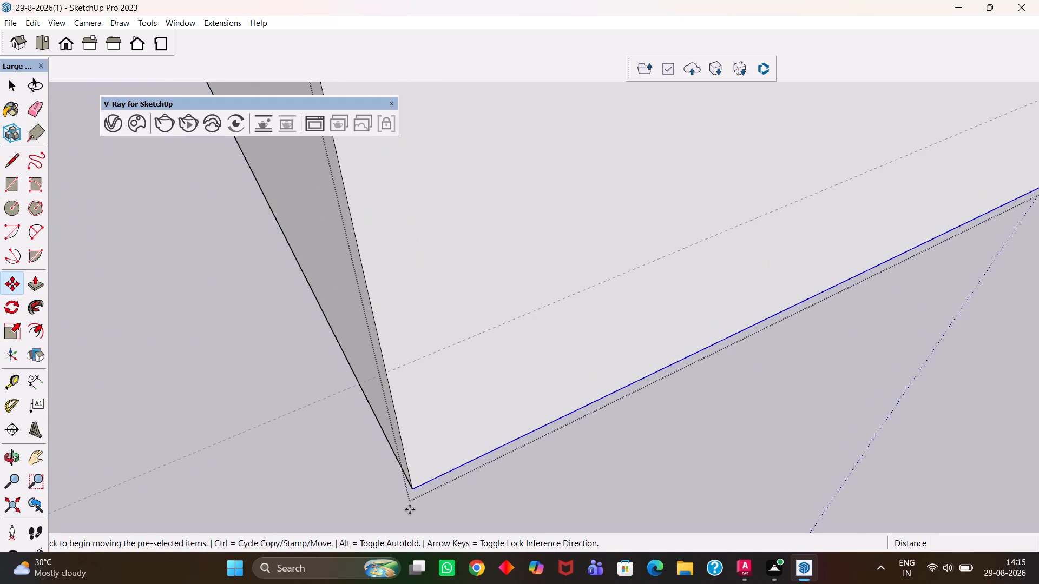
left_click(417, 492)
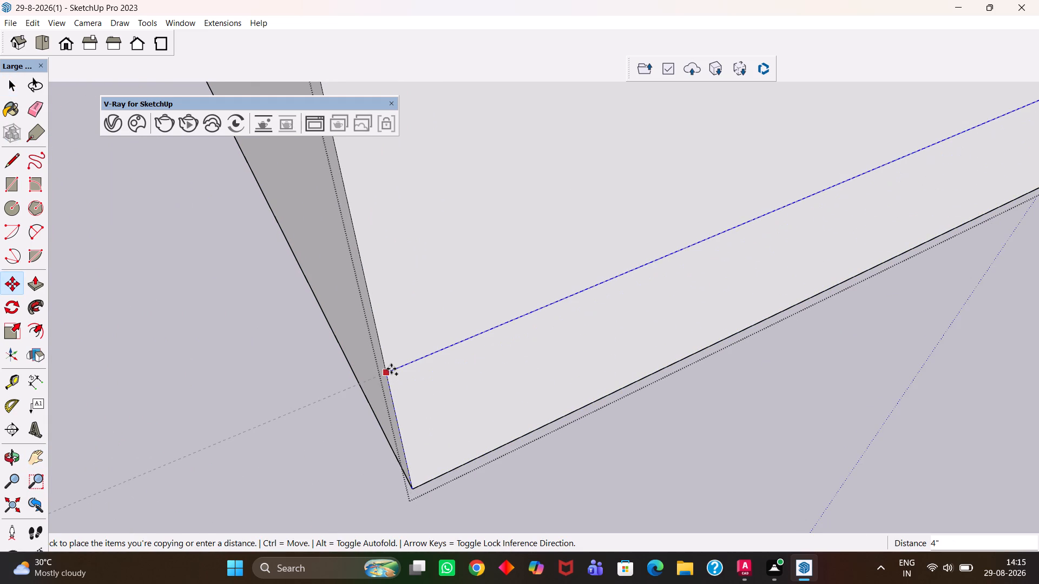
left_click(391, 369)
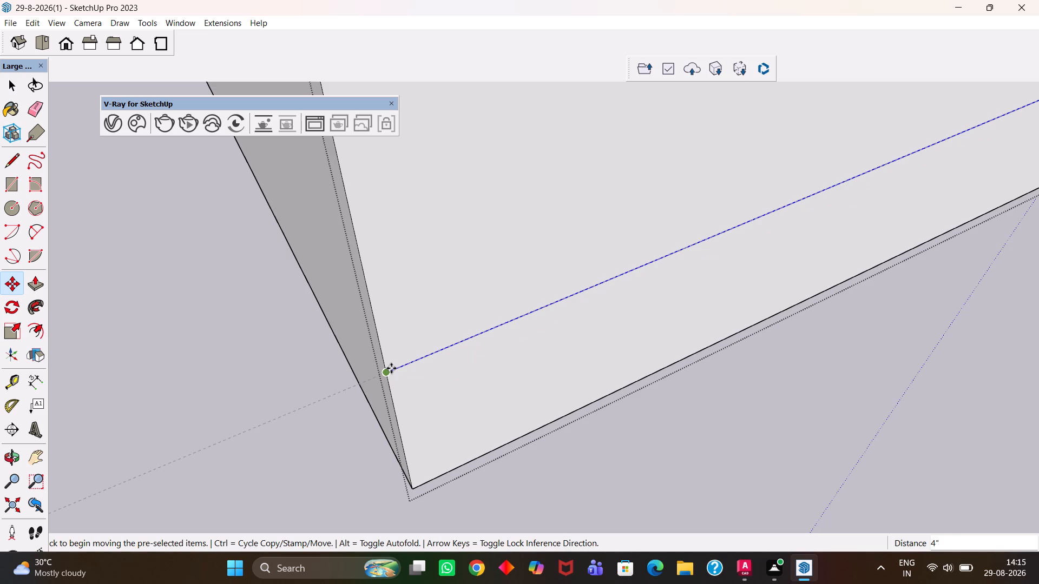
Push the 4" high strip along the base of the block's front face 20 mm inward.
scroll(404, 368, "down", 6)
key("h")
left_click_drag(428, 364, 466, 372)
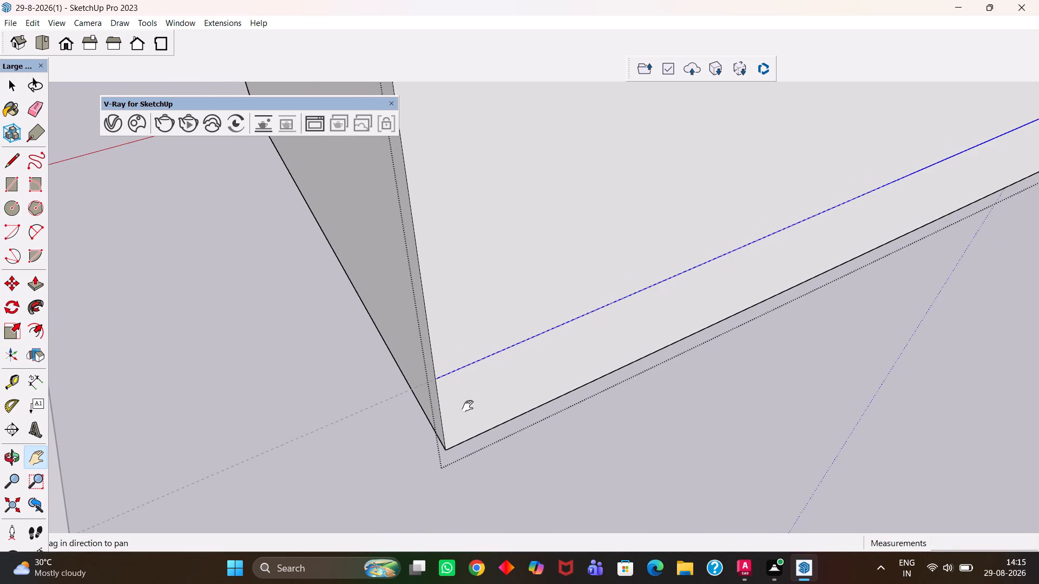
key("space")
left_click(466, 400)
key("p")
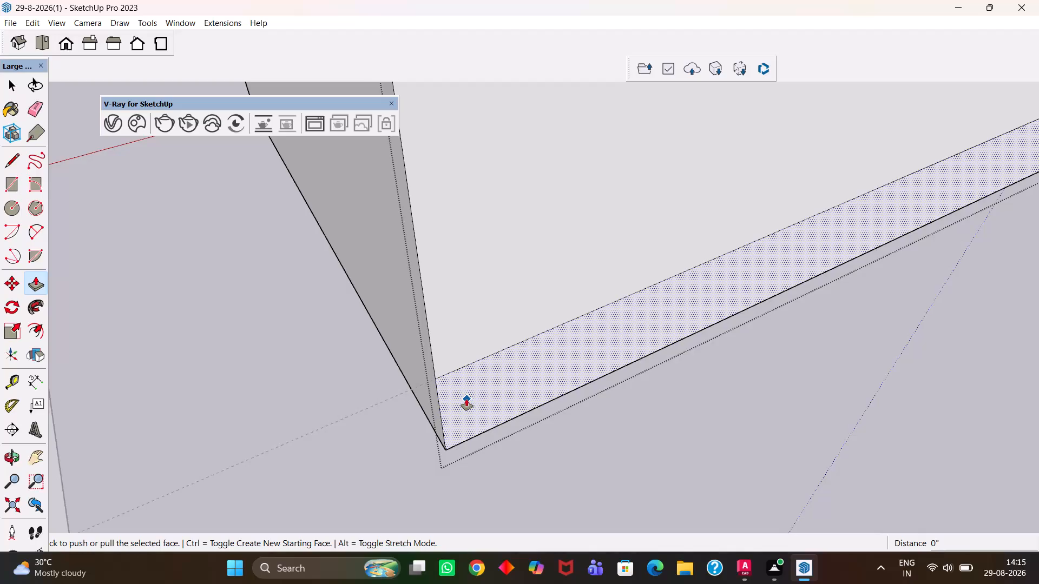
left_click(467, 399)
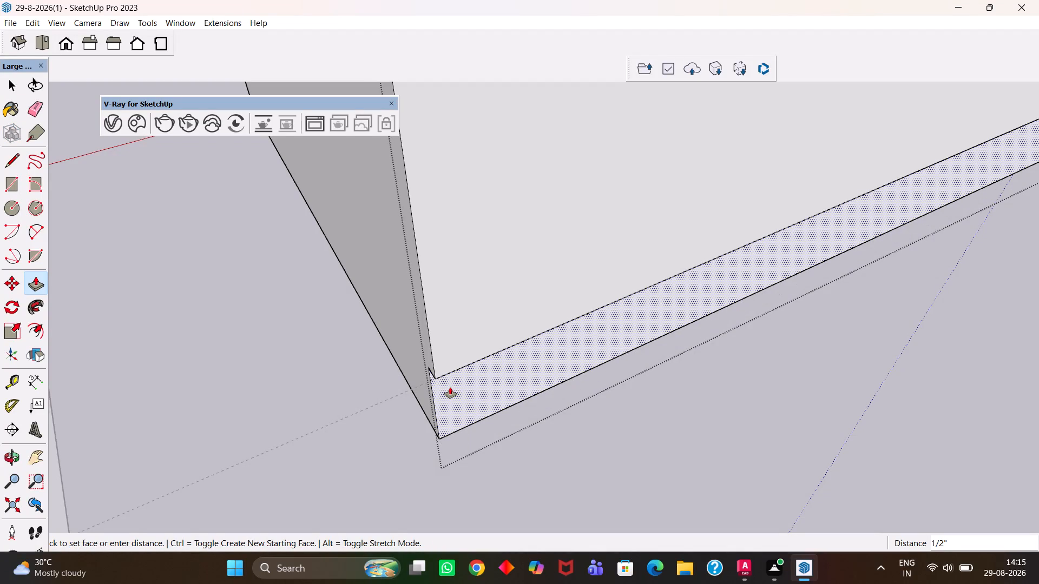
type("20MM")
key("Return")
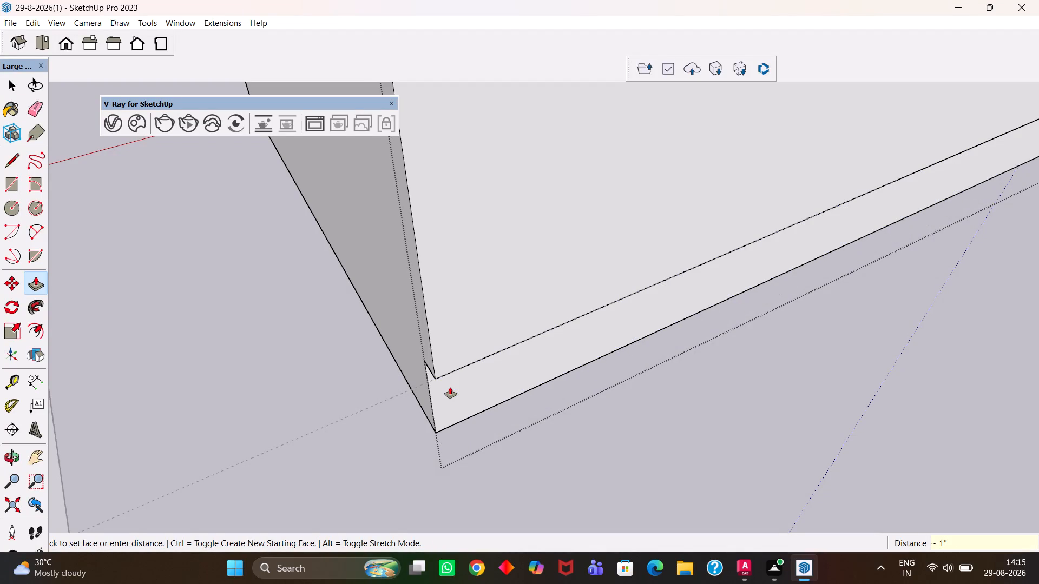
Finish editing inside the block's group and return to the whole model.
key("h")
scroll(593, 308, "down", 6)
scroll(569, 351, "down", 3)
left_click_drag(583, 293, 478, 423)
scroll(478, 426, "down", 10)
left_click_drag(519, 358, 491, 456)
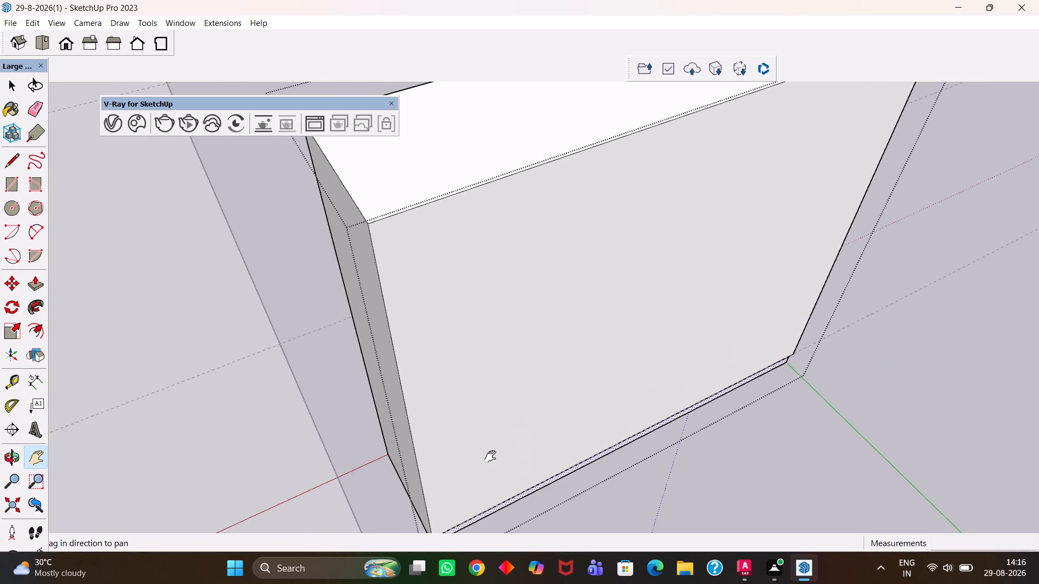
scroll(490, 456, "down", 1)
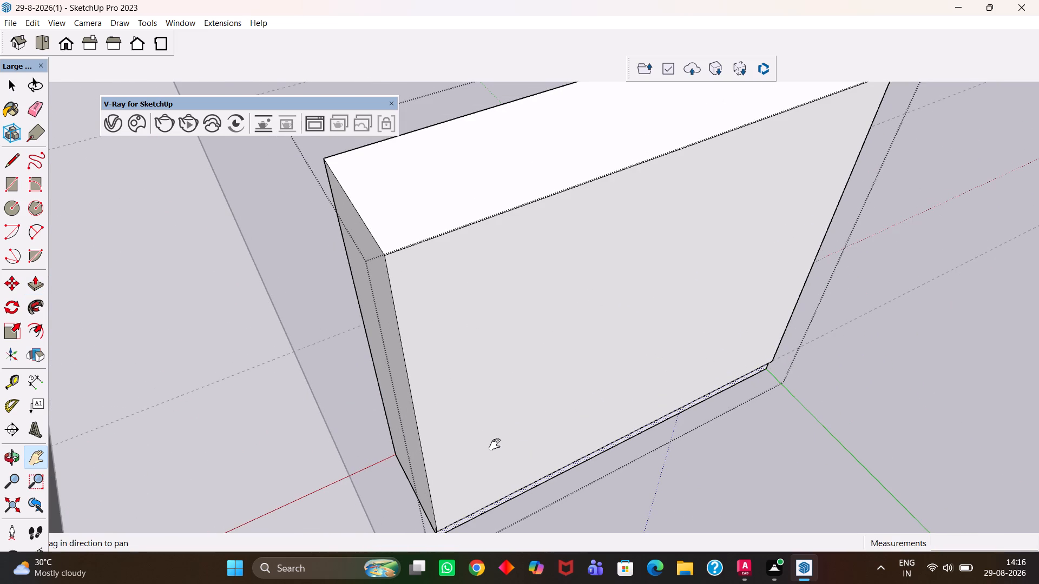
scroll(495, 444, "down", 8)
middle_click_drag(512, 423, 507, 429)
scroll(516, 423, "up", 1)
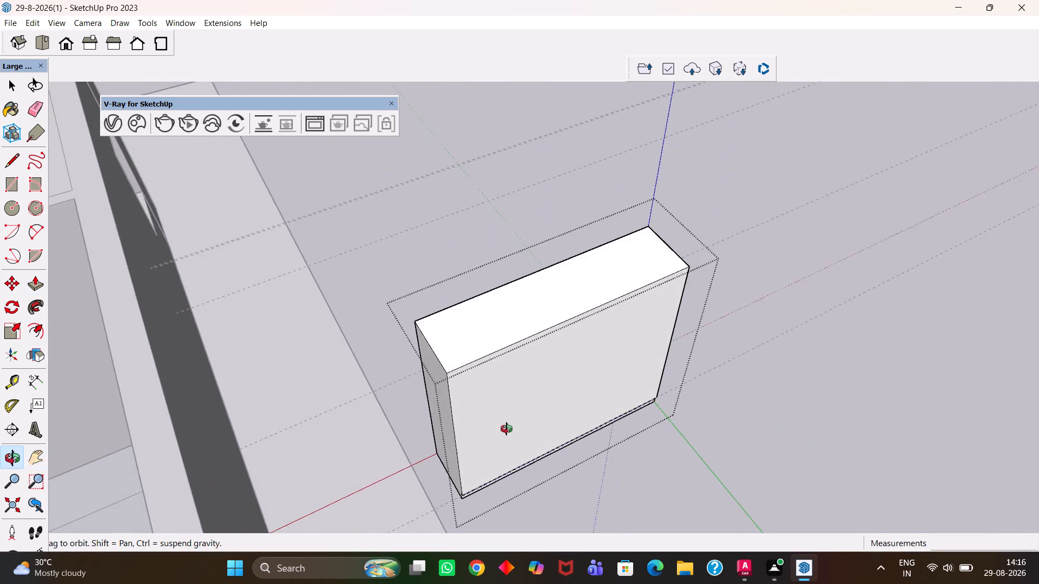
middle_click_drag(507, 429, 496, 429)
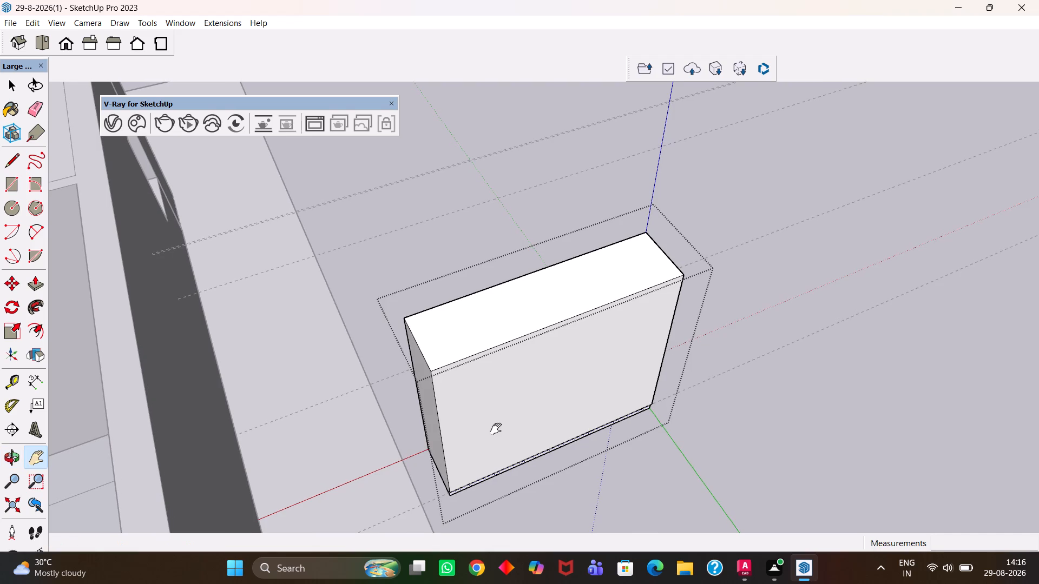
scroll(495, 429, "up", 5)
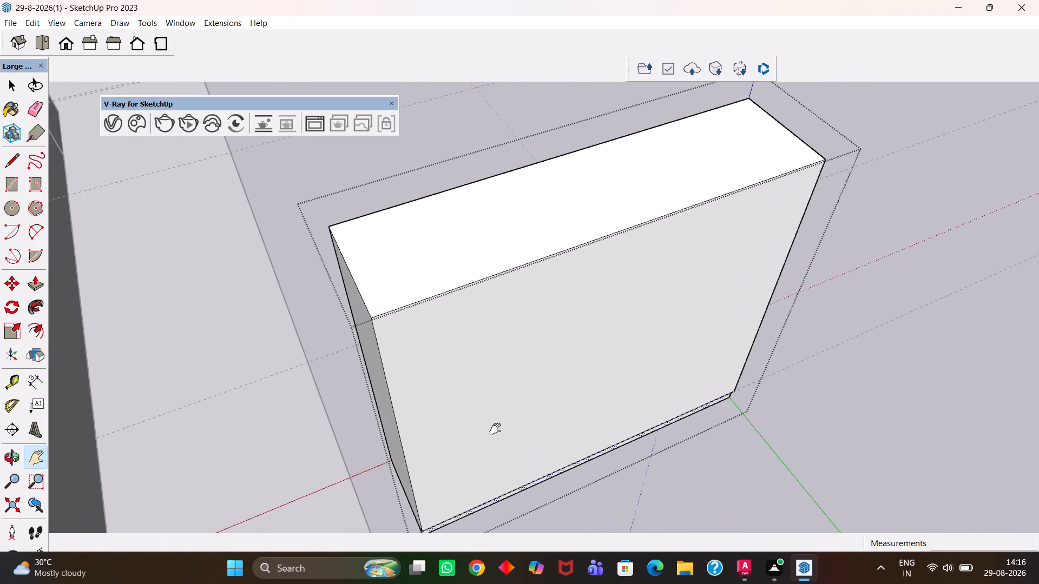
scroll(495, 429, "down", 7)
scroll(495, 429, "up", 1)
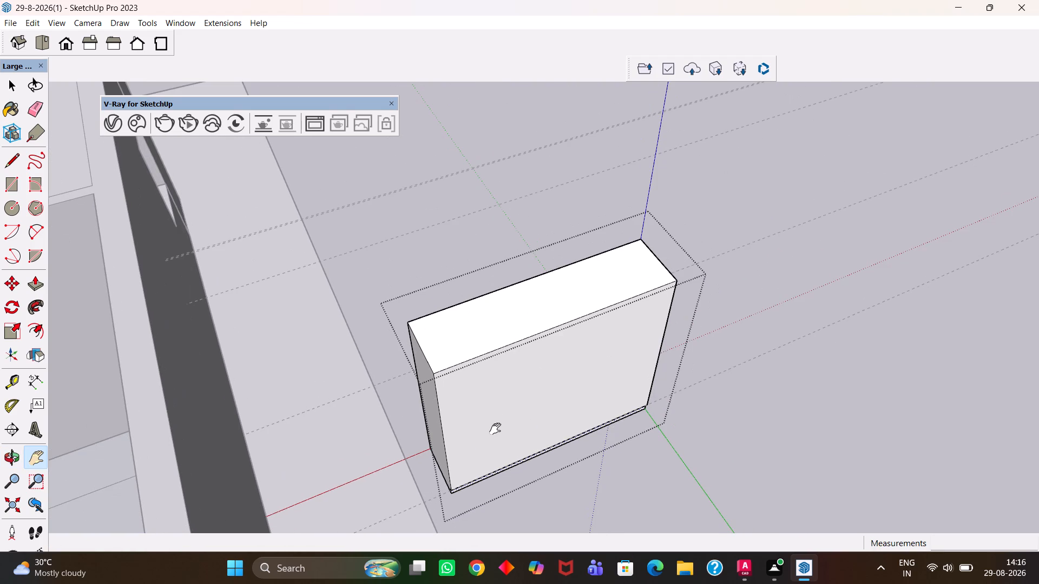
scroll(495, 429, "down", 4)
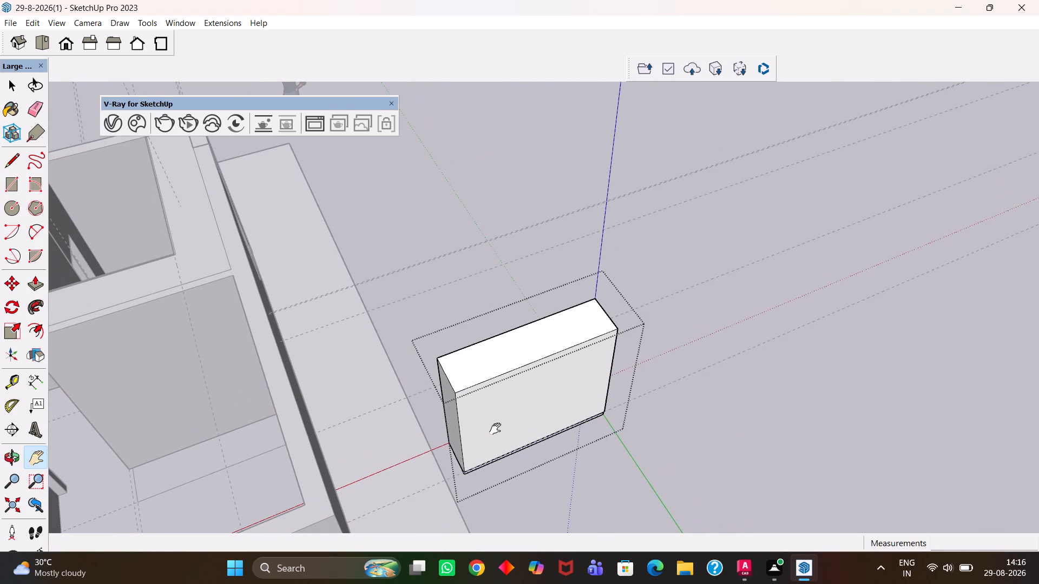
scroll(495, 428, "down", 2)
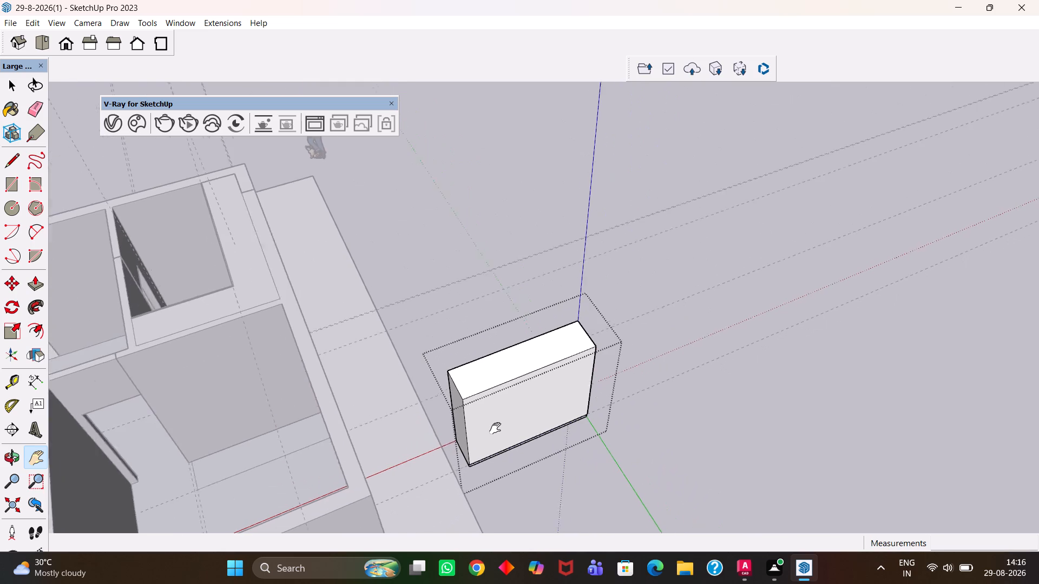
scroll(495, 428, "down", 1)
middle_click_drag(516, 404, 501, 411)
scroll(501, 411, "up", 3)
key("space")
left_click(681, 427)
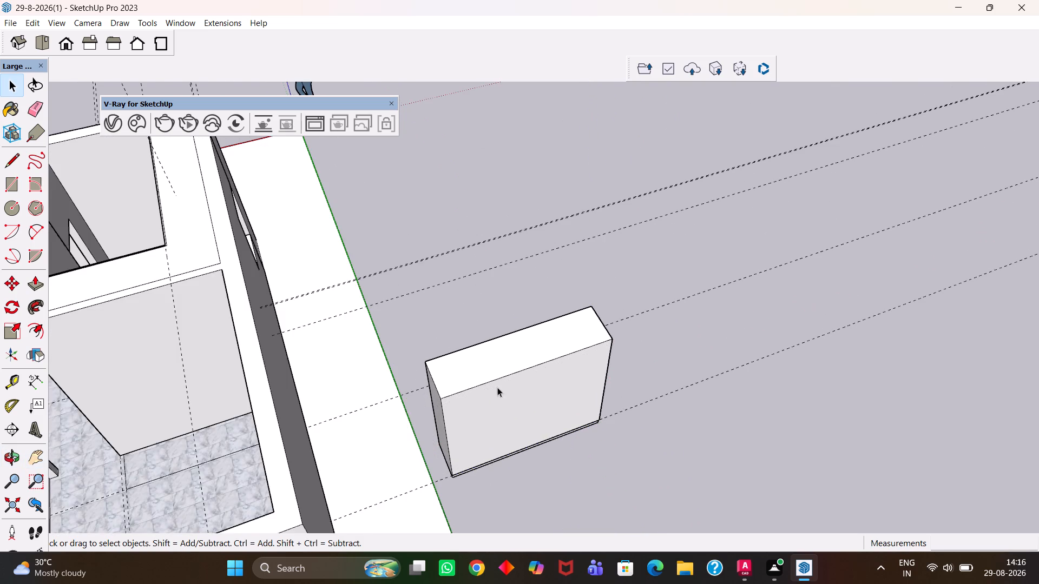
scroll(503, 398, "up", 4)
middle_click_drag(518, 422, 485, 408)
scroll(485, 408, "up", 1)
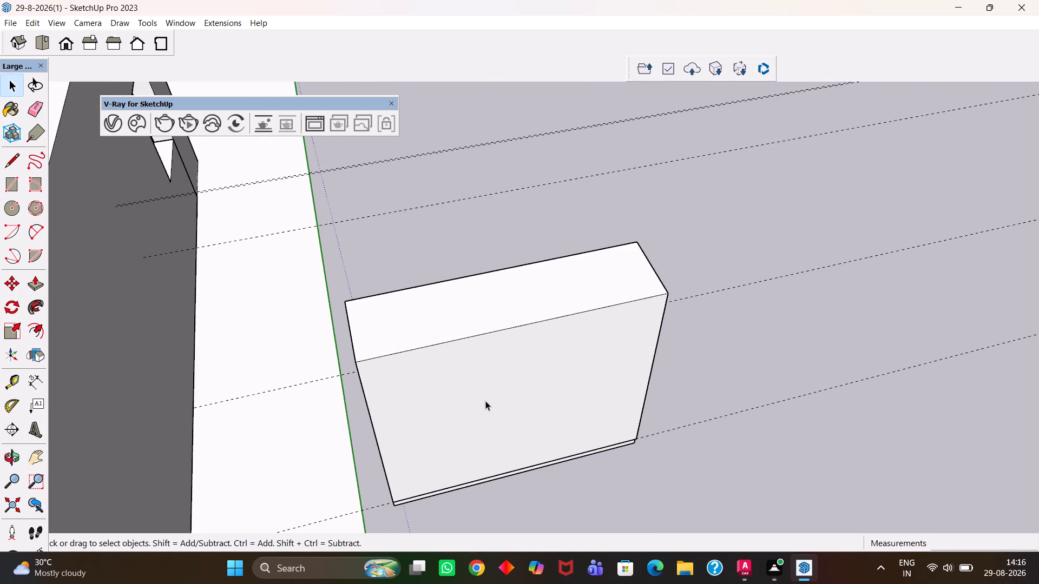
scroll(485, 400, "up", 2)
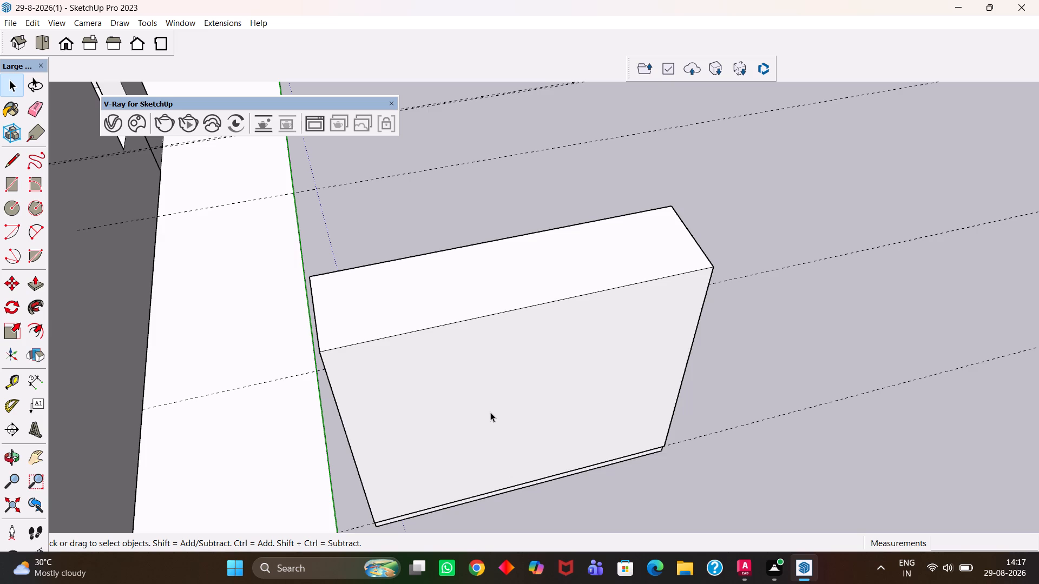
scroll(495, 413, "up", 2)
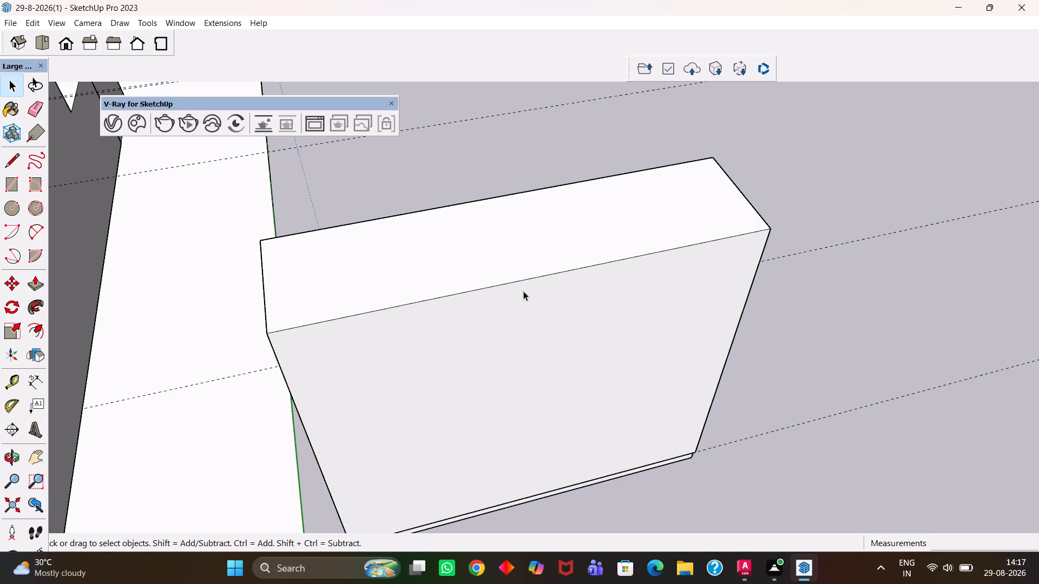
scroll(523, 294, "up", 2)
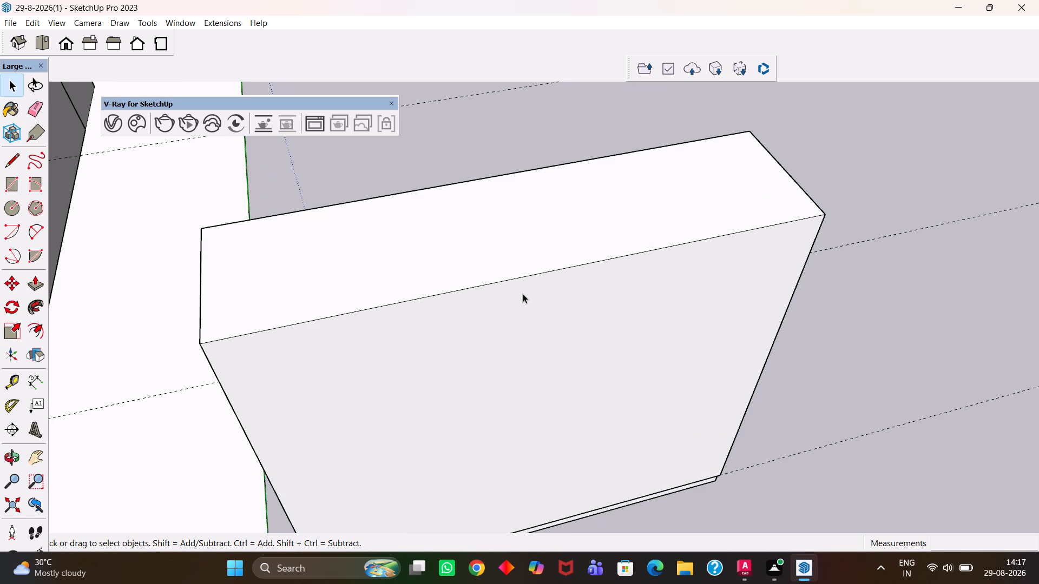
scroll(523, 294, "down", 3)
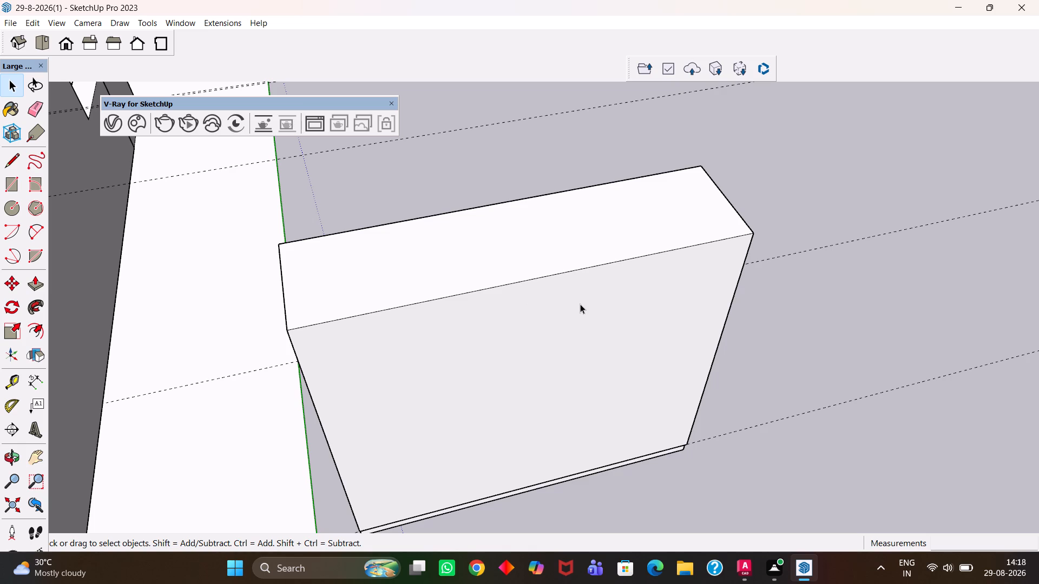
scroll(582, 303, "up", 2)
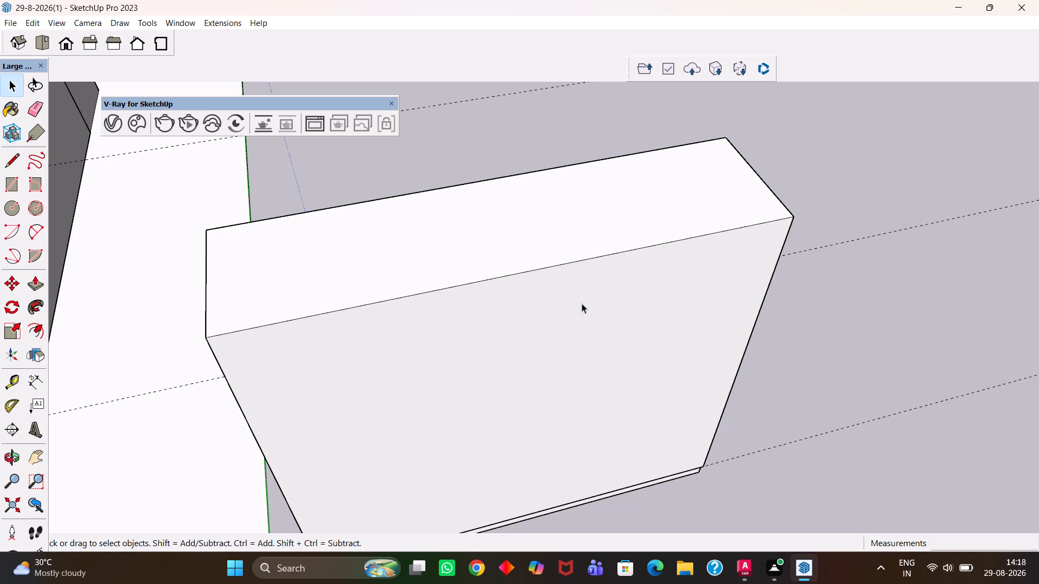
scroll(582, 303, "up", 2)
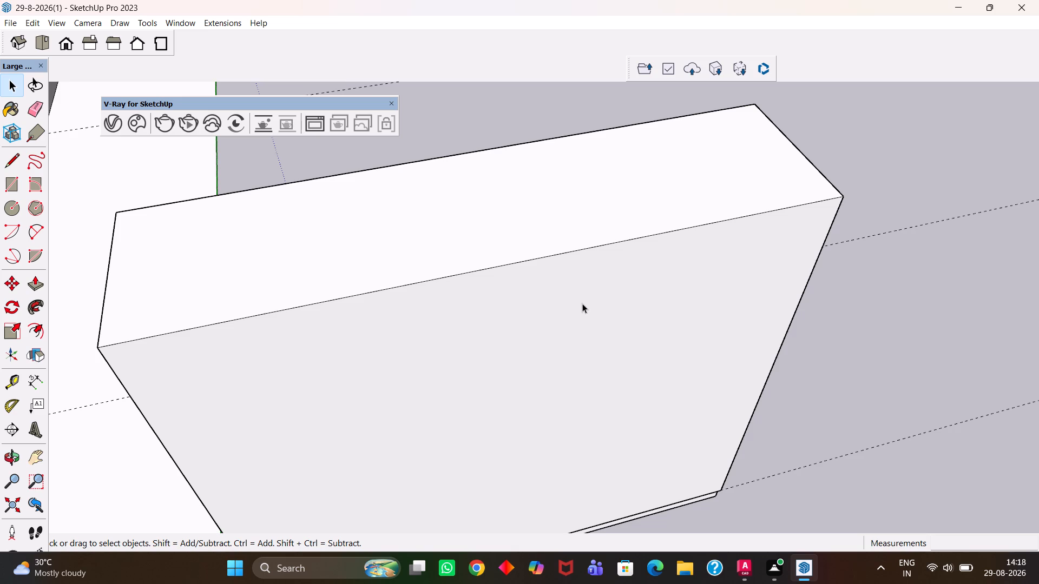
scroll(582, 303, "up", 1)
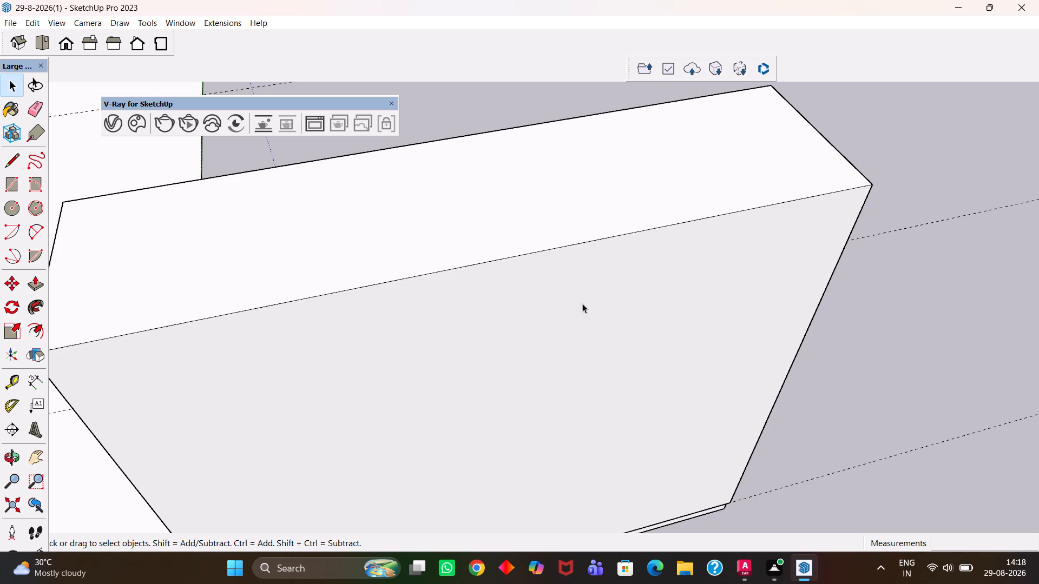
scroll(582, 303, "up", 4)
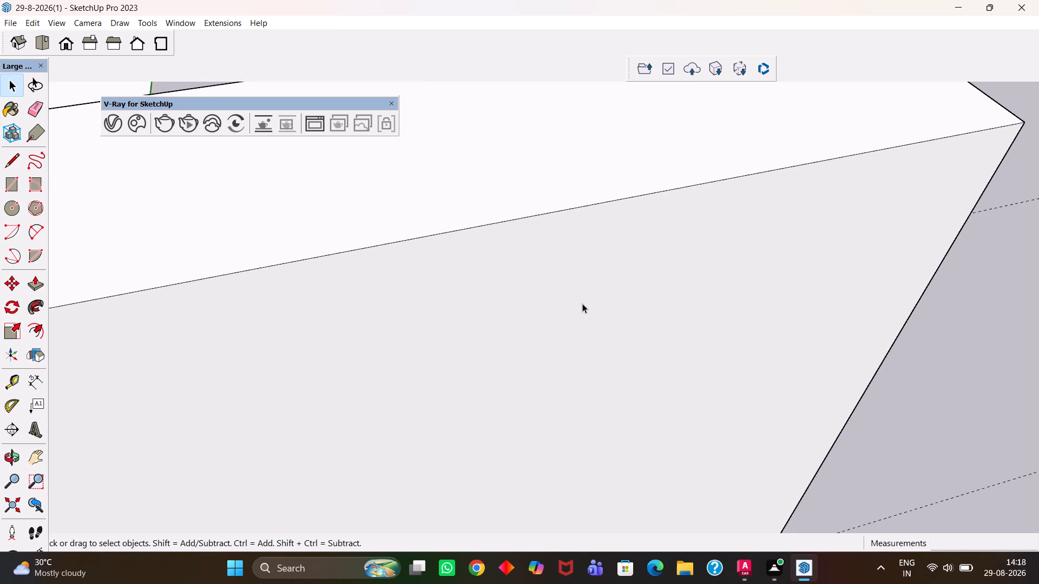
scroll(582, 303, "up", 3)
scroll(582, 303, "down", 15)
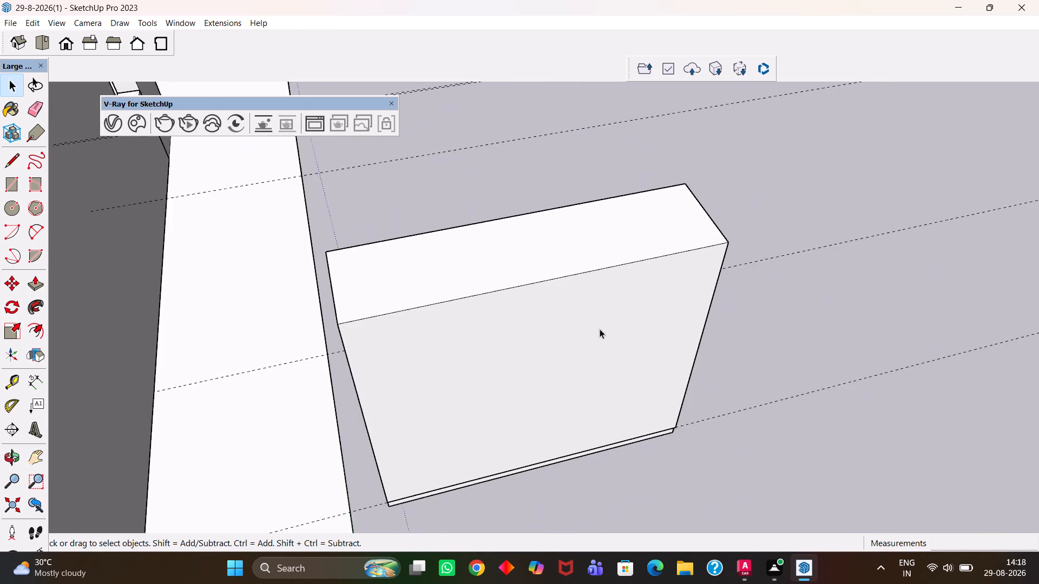
Inside the white block's group, offset the outline of the large front face above the skirting 18 mm inward.
middle_click_drag(606, 350, 566, 345)
scroll(602, 356, "up", 4)
key("h")
left_click_drag(496, 345, 550, 304)
scroll(544, 323, "down", 3)
middle_click(466, 343)
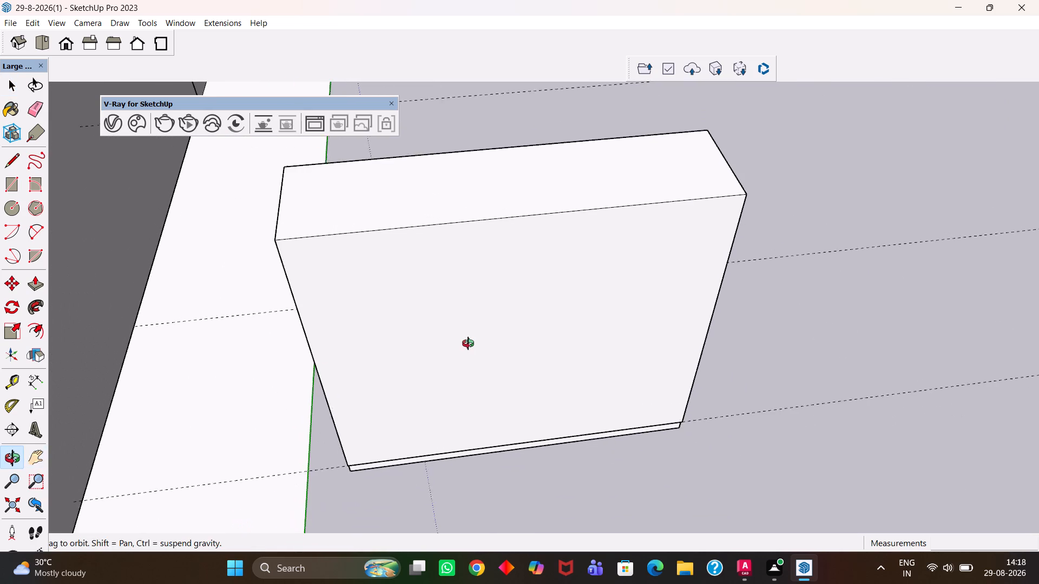
scroll(468, 343, "up", 3)
key("space")
left_click(428, 346)
left_click(424, 344)
left_click(424, 344)
left_click(423, 341)
double_click(423, 341)
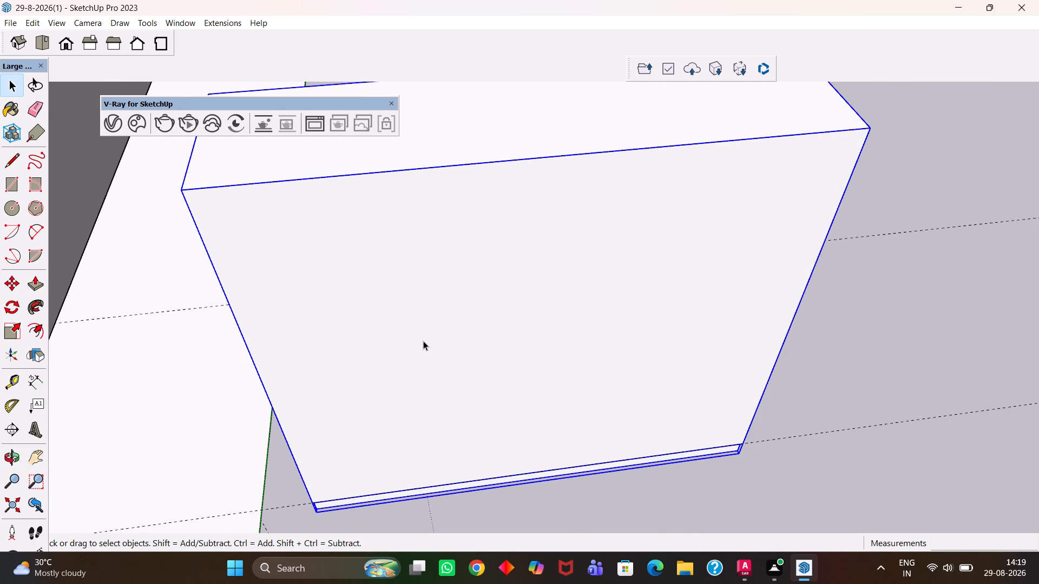
left_click(421, 339)
key("f")
left_click_drag(421, 339, 405, 323)
type("18MM")
key("Return")
Place a guide line on the block's top face 18 mm in from its back edge.
scroll(405, 323, "down", 6)
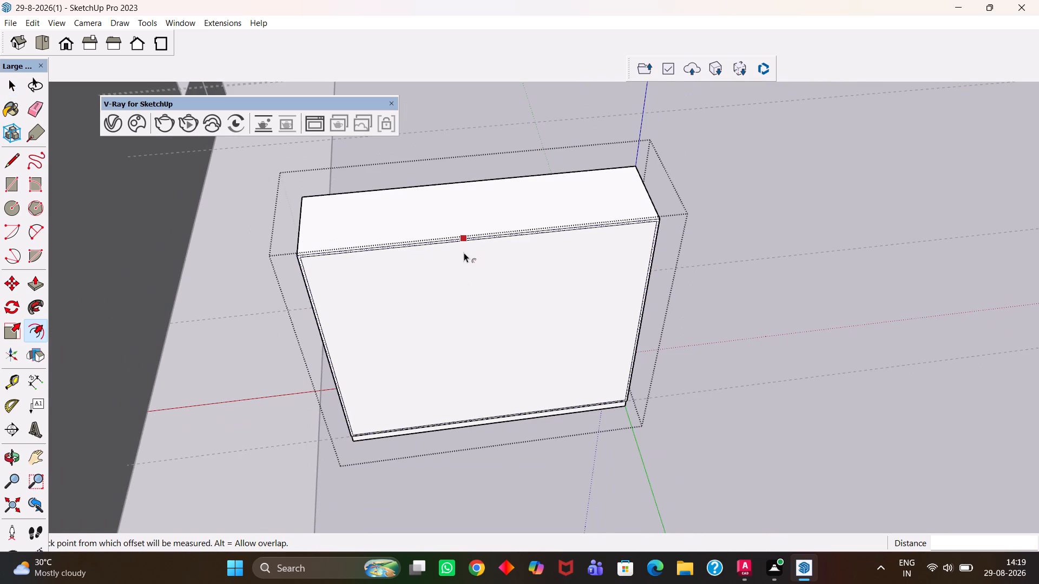
key("h")
left_click_drag(453, 197, 479, 243)
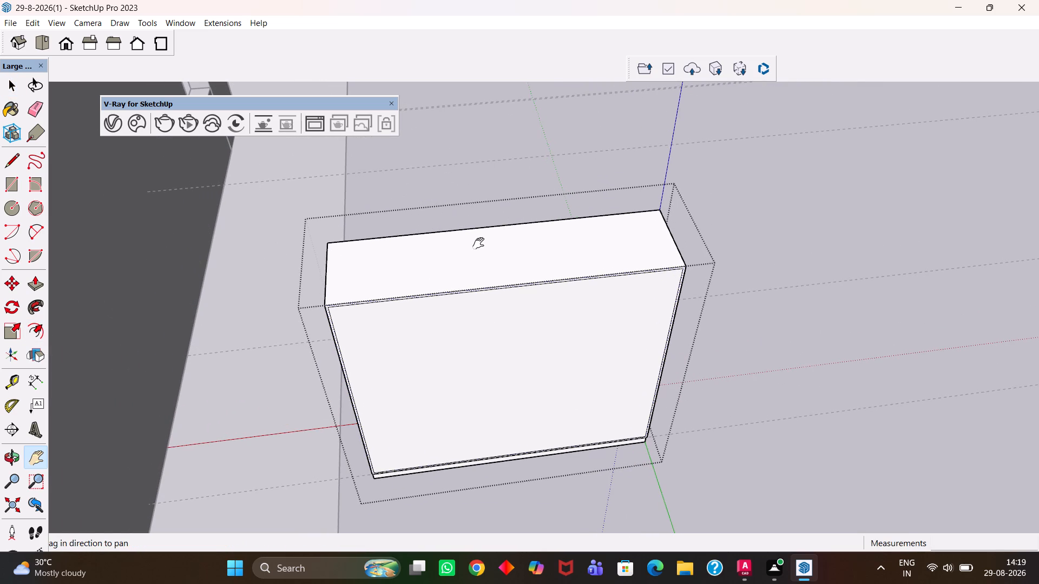
middle_click_drag(515, 256, 513, 270)
scroll(515, 262, "up", 1)
key("t")
scroll(507, 250, "up", 1)
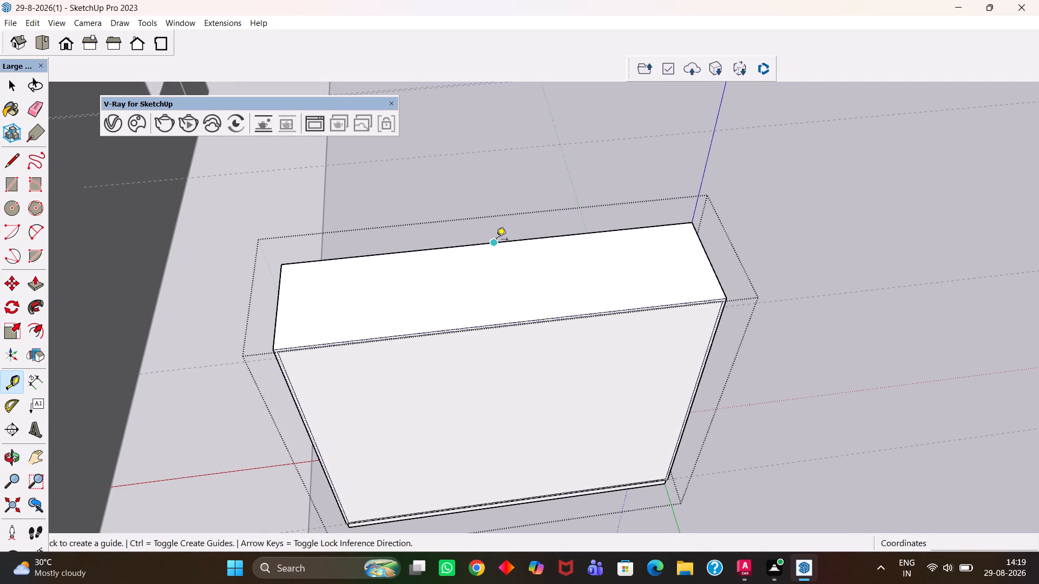
left_click(496, 240)
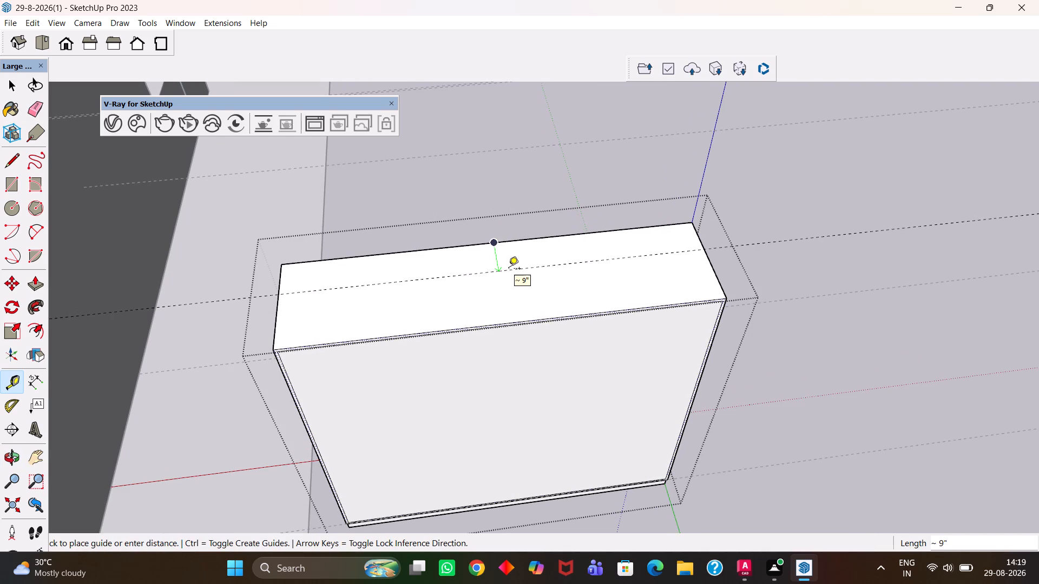
type("18MM")
key("Return")
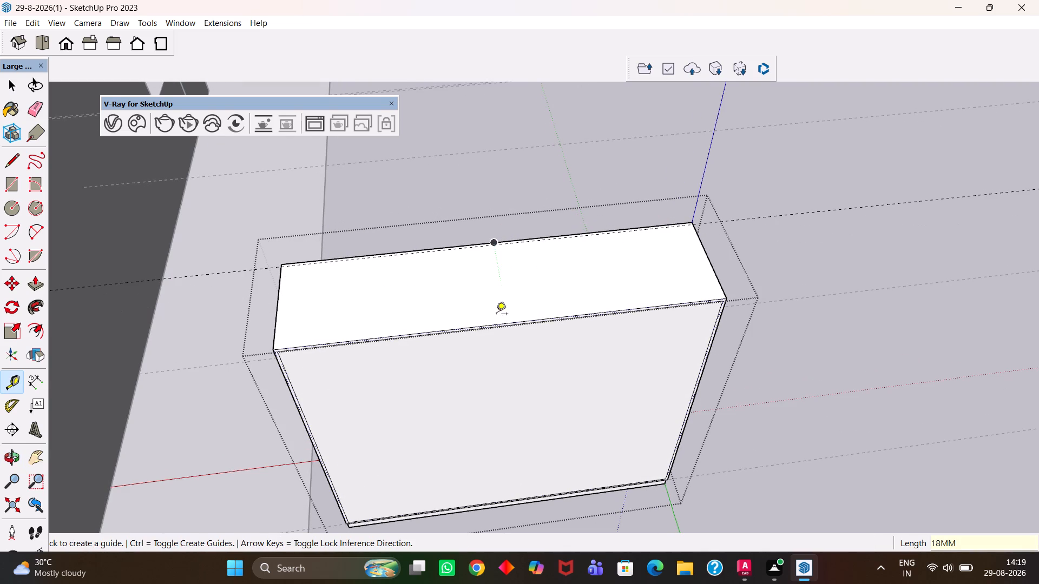
Hollow out the block by pushing the inset front face back to the 18 mm rear guide line.
key("space")
left_click(505, 377)
key("p")
left_click_drag(507, 375, 516, 354)
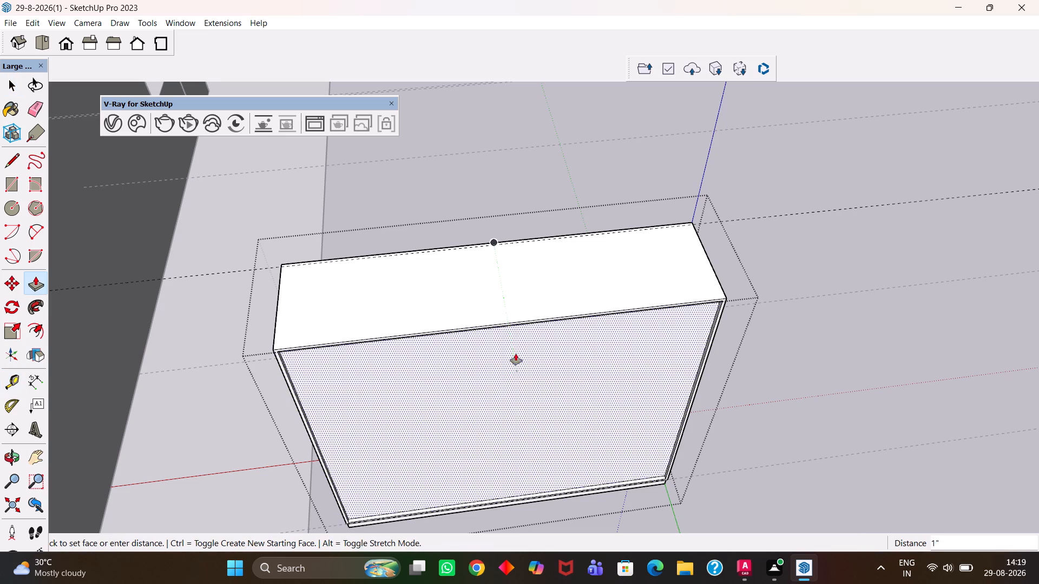
left_click_drag(516, 354, 508, 369)
left_click(674, 352)
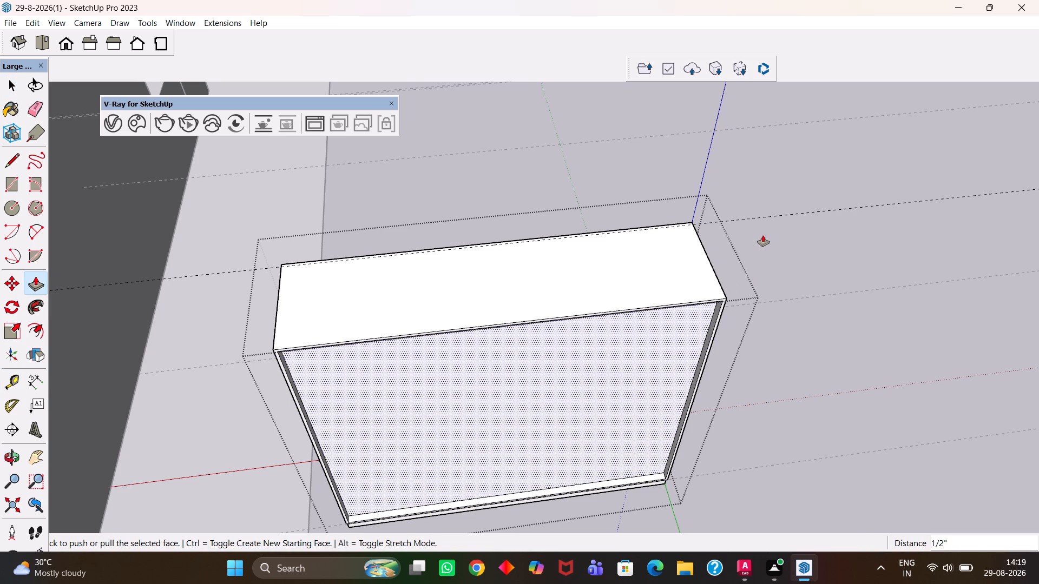
left_click(672, 358)
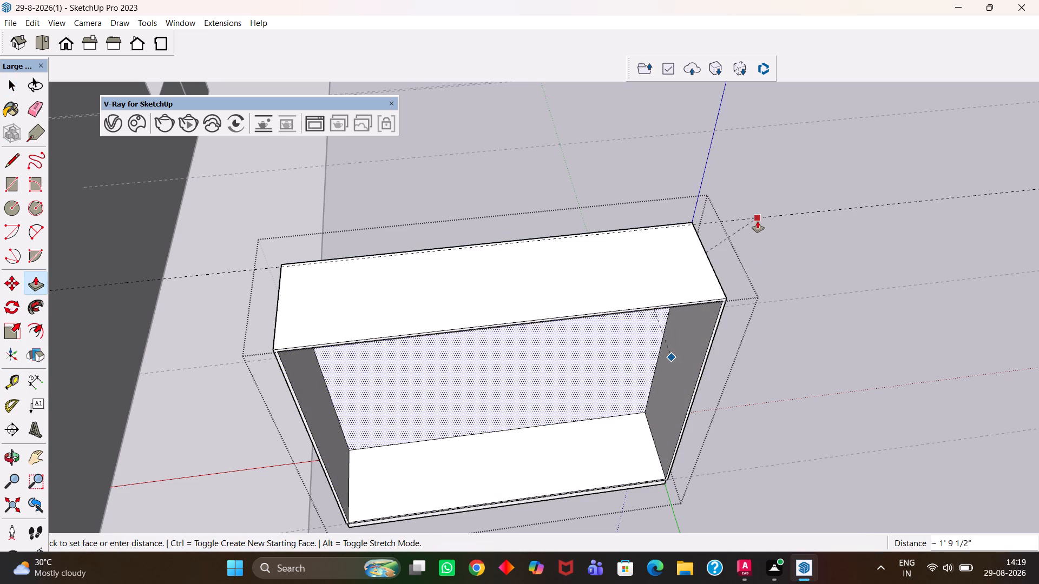
left_click(758, 220)
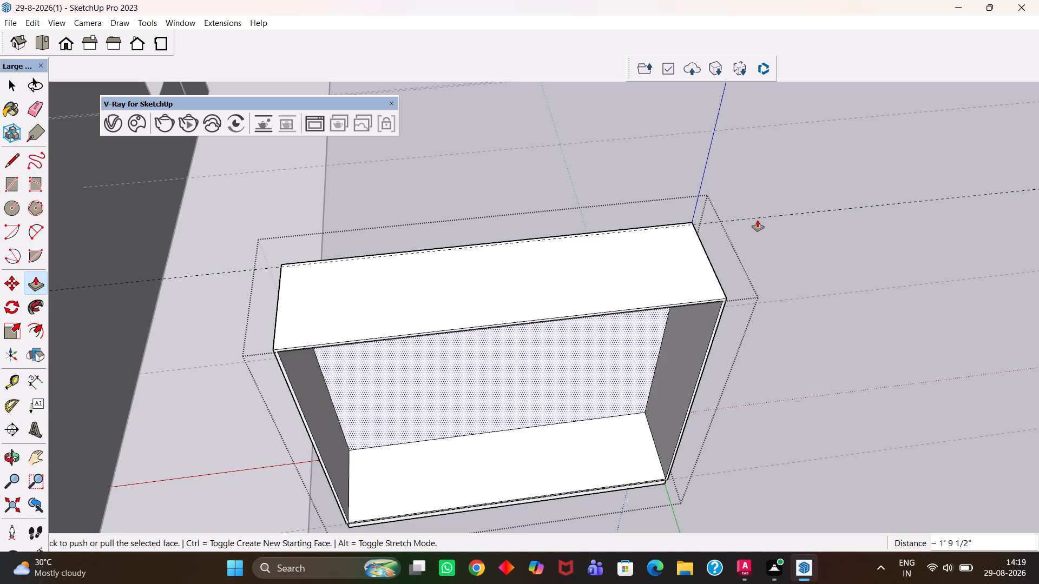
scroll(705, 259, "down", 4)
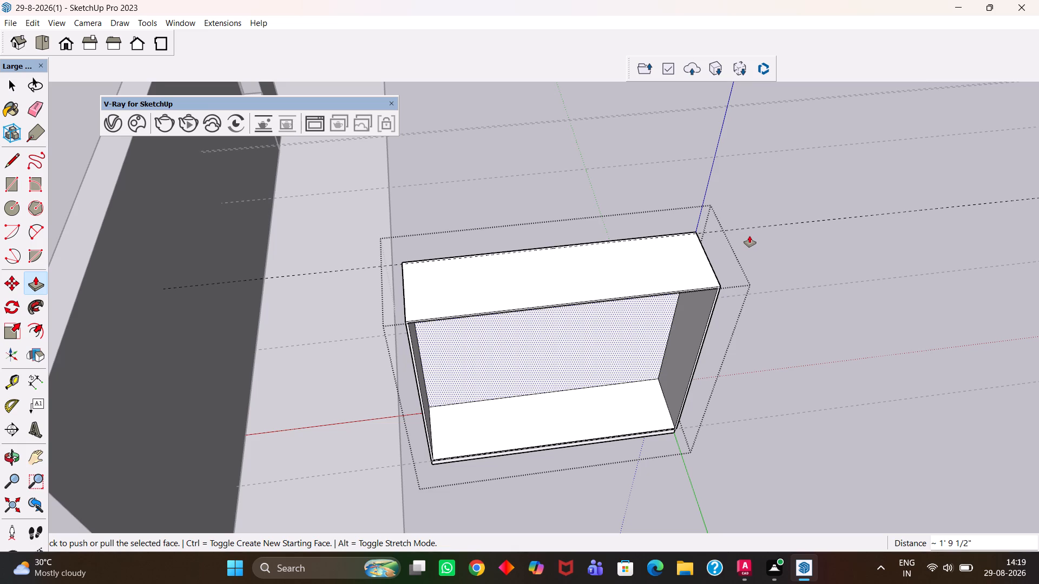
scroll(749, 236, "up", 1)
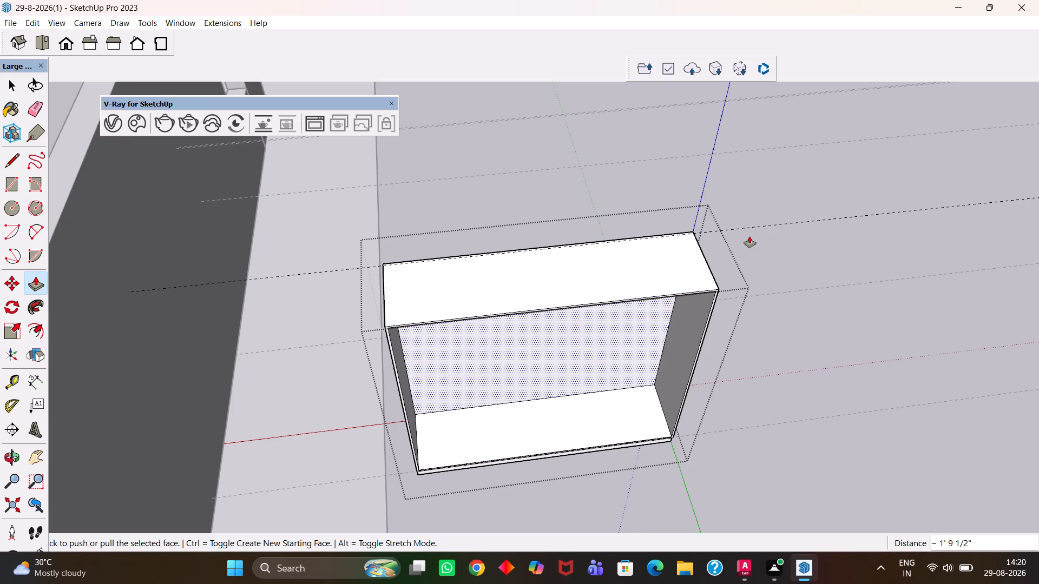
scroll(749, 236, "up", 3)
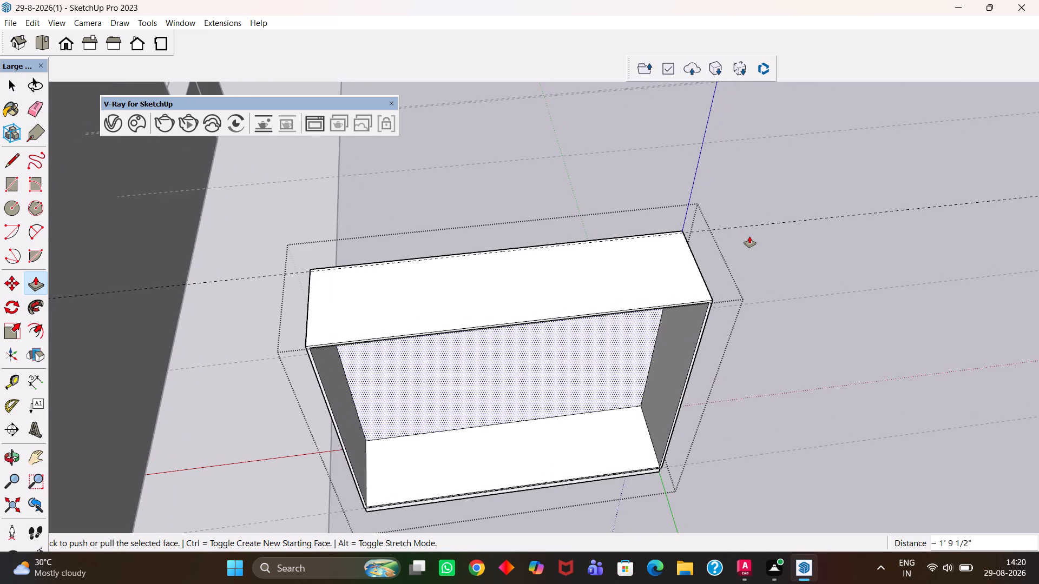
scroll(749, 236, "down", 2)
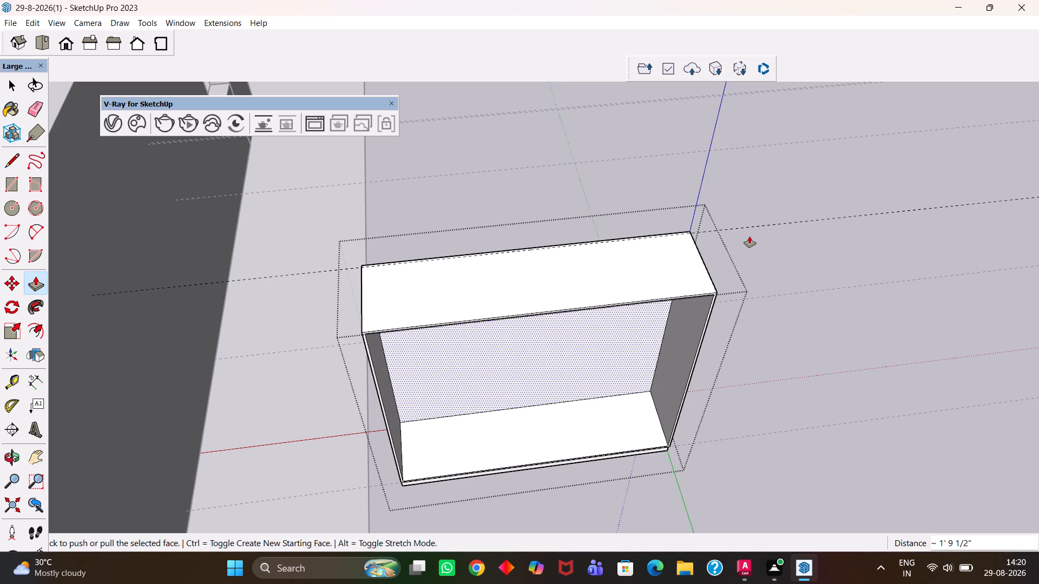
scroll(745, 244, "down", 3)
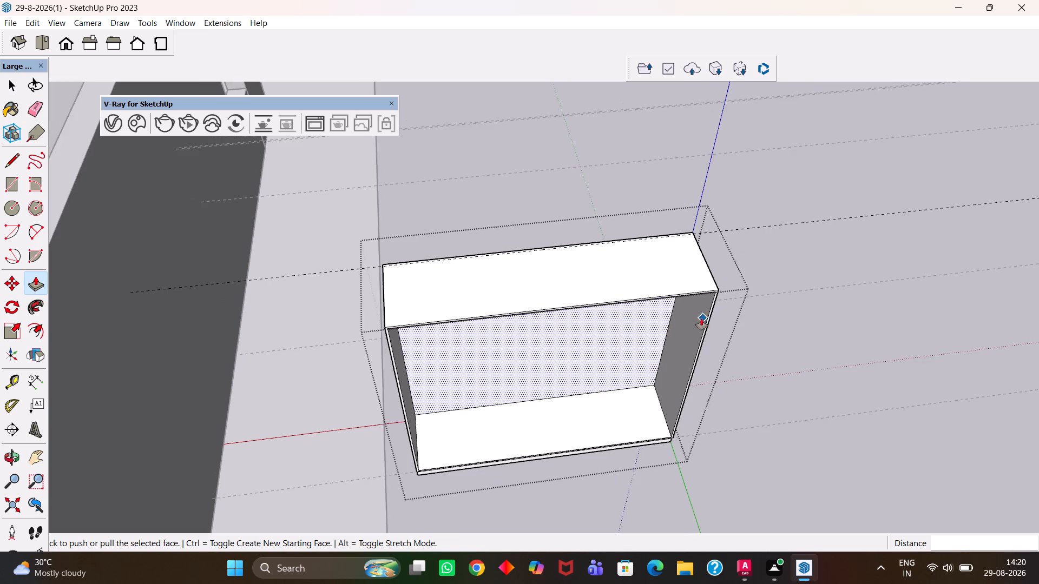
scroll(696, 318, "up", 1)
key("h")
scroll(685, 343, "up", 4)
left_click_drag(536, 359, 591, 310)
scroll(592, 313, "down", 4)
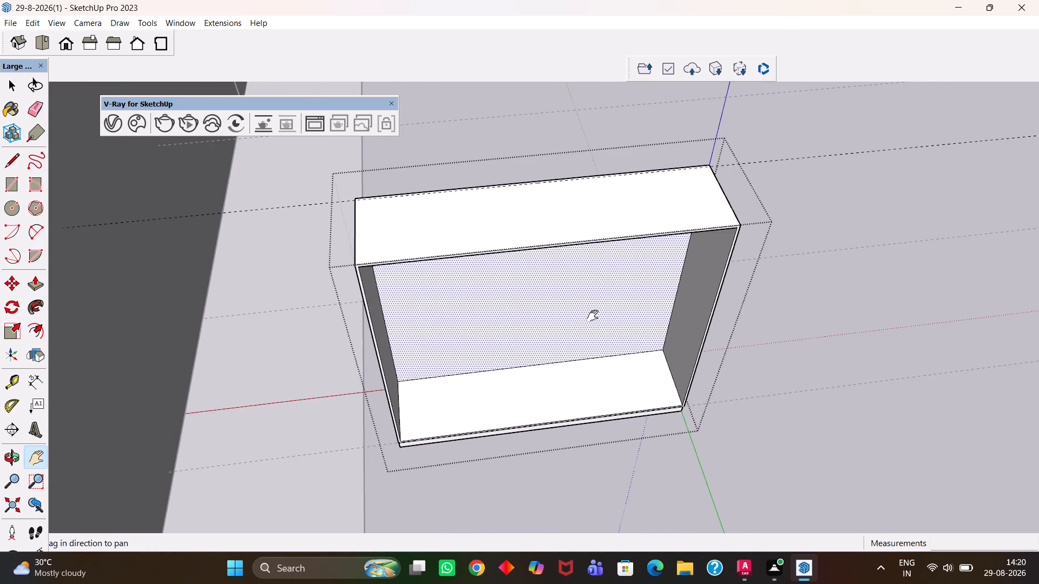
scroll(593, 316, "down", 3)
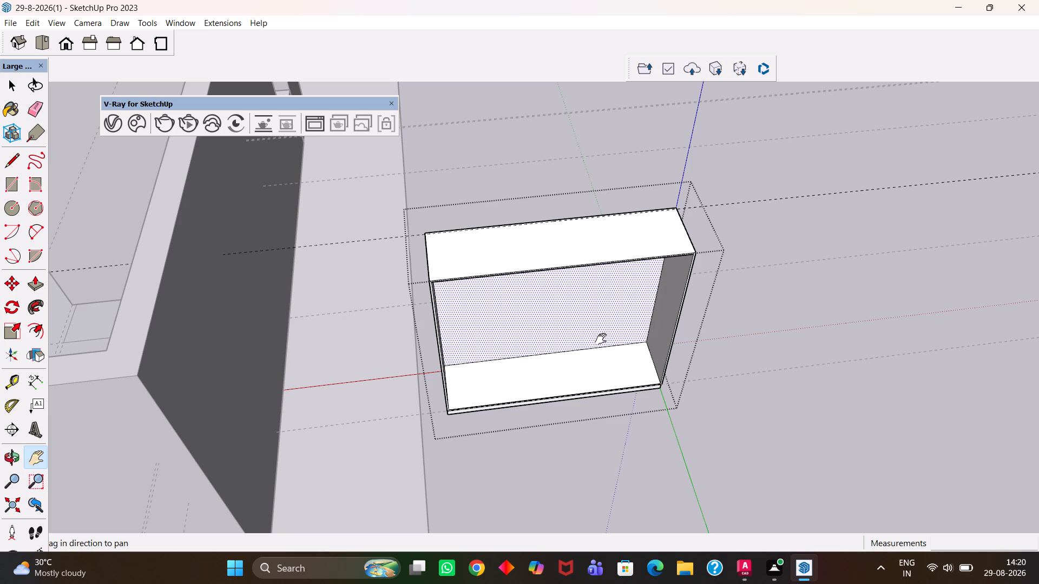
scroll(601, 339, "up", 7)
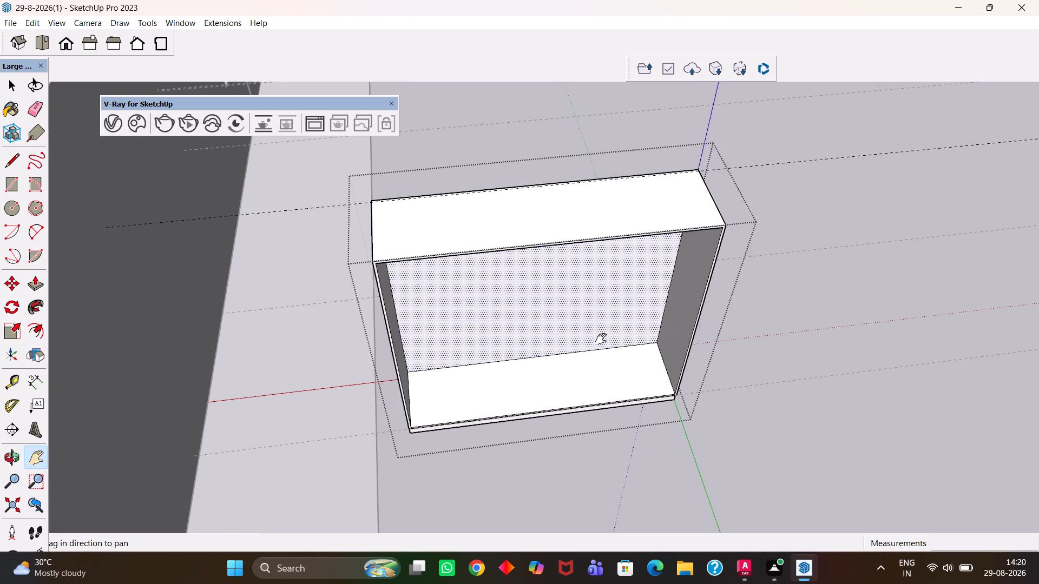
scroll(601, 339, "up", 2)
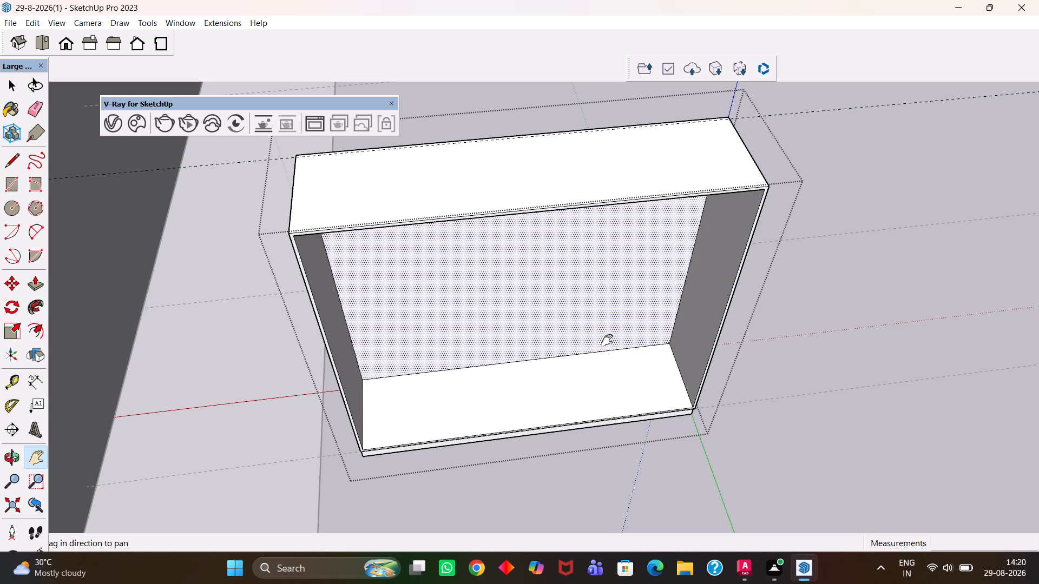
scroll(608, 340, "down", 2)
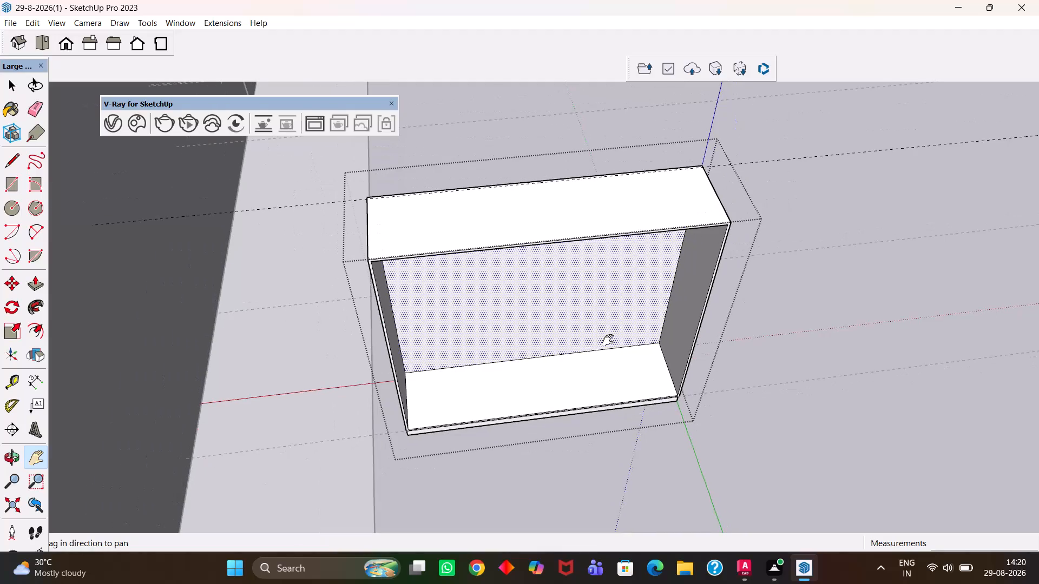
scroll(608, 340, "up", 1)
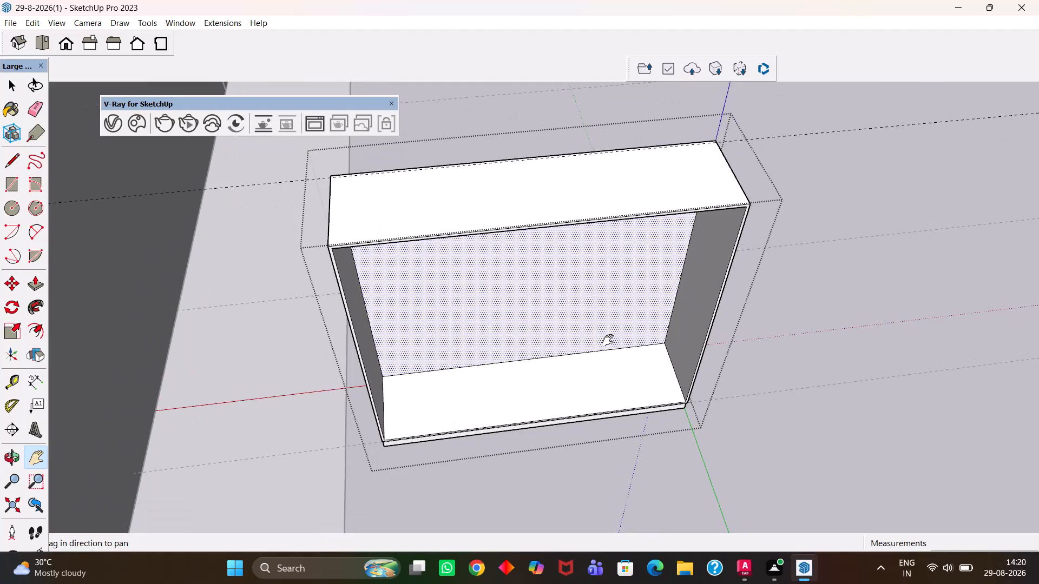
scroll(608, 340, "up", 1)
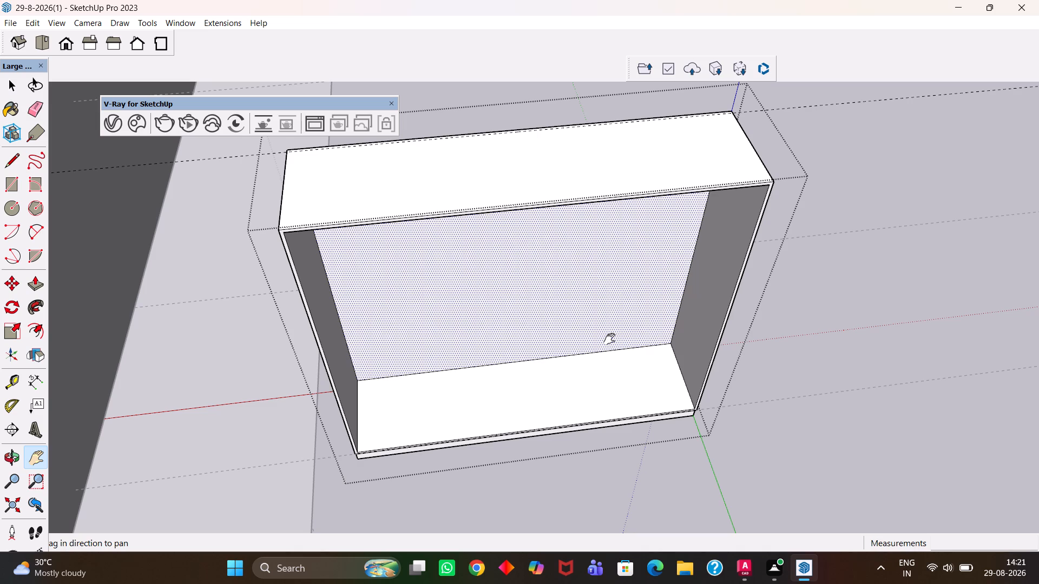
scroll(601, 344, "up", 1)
Place a guide line on the hollowed block's inner floor 3" behind its front edge.
key("h")
scroll(567, 399, "up", 3)
middle_click_drag(556, 429, 529, 425)
scroll(529, 425, "up", 3)
key("t")
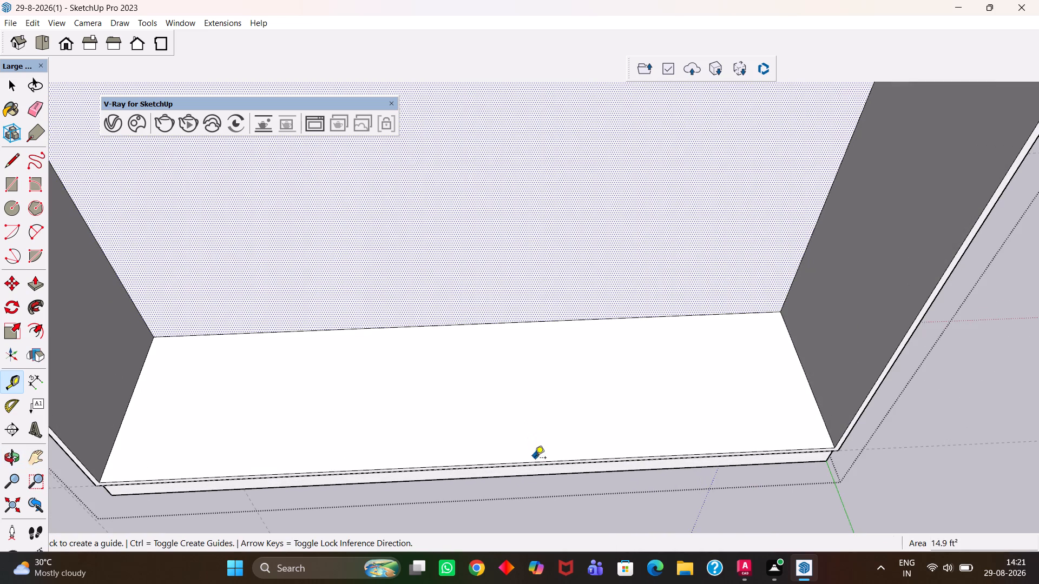
left_click(526, 462)
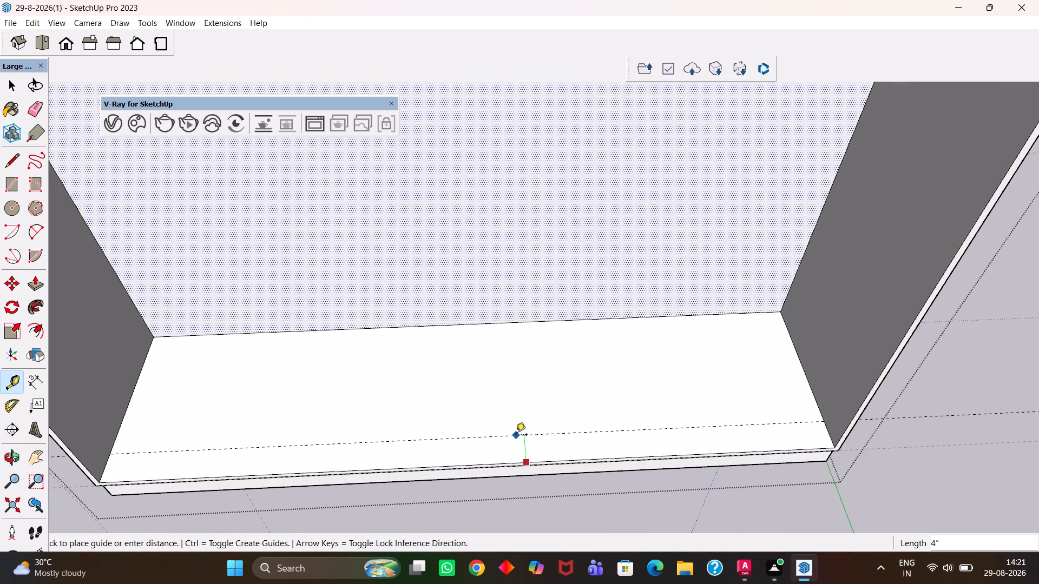
type("3\"")
key("Return")
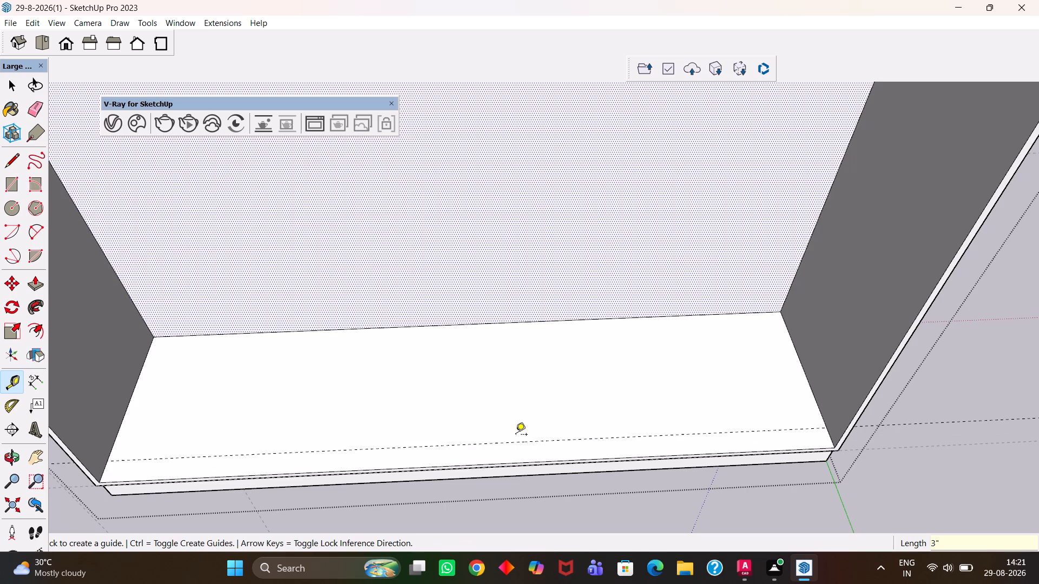
Place another guide line on the inner floor 15" behind the front edge.
scroll(511, 436, "up", 4)
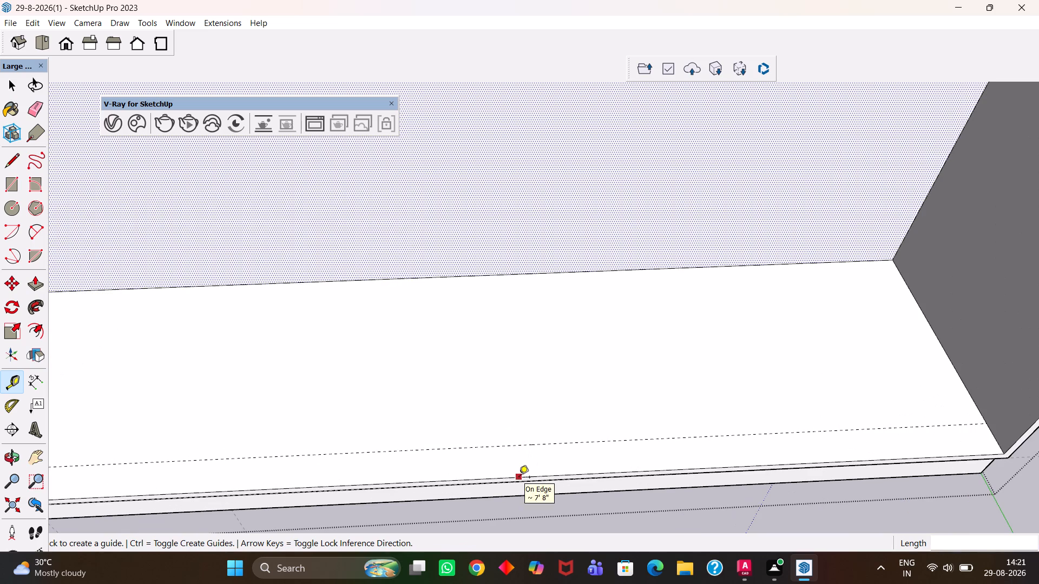
left_click(519, 478)
key("1")
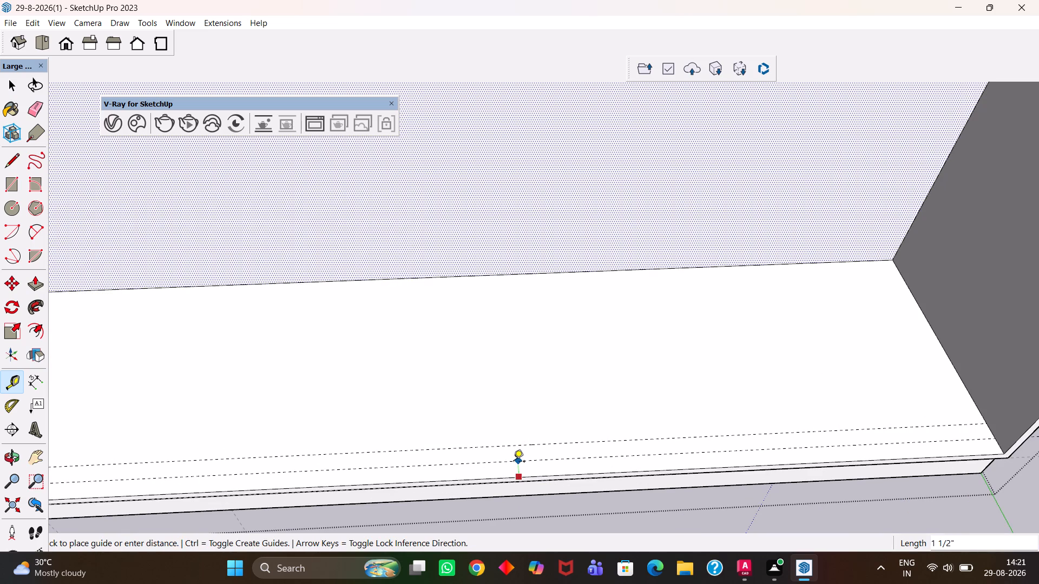
type("5\"")
key("Return")
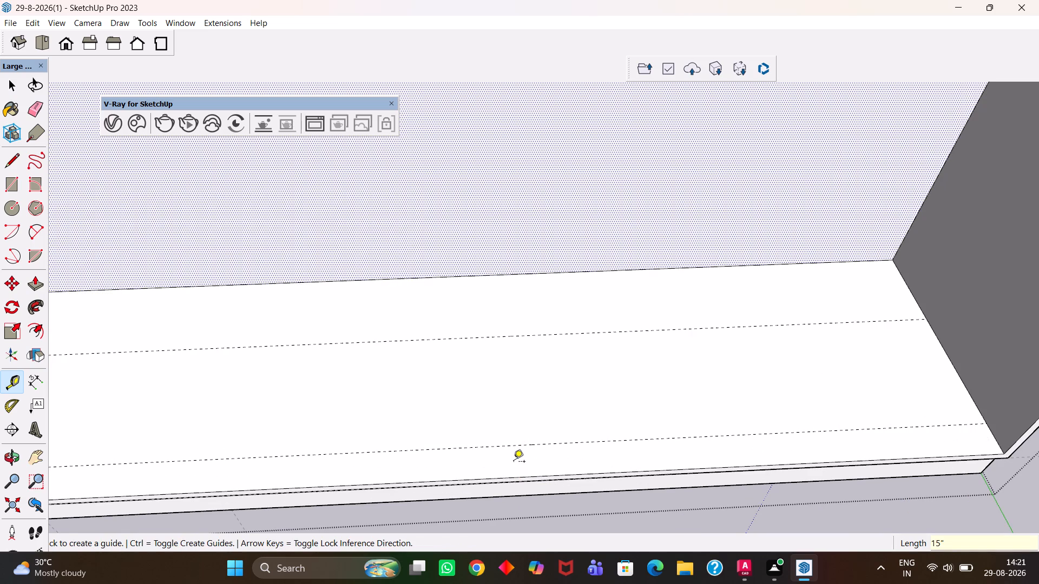
Undo the placement of the 15" guide line on the hollowed block's inner floor.
key("ctrl+z")
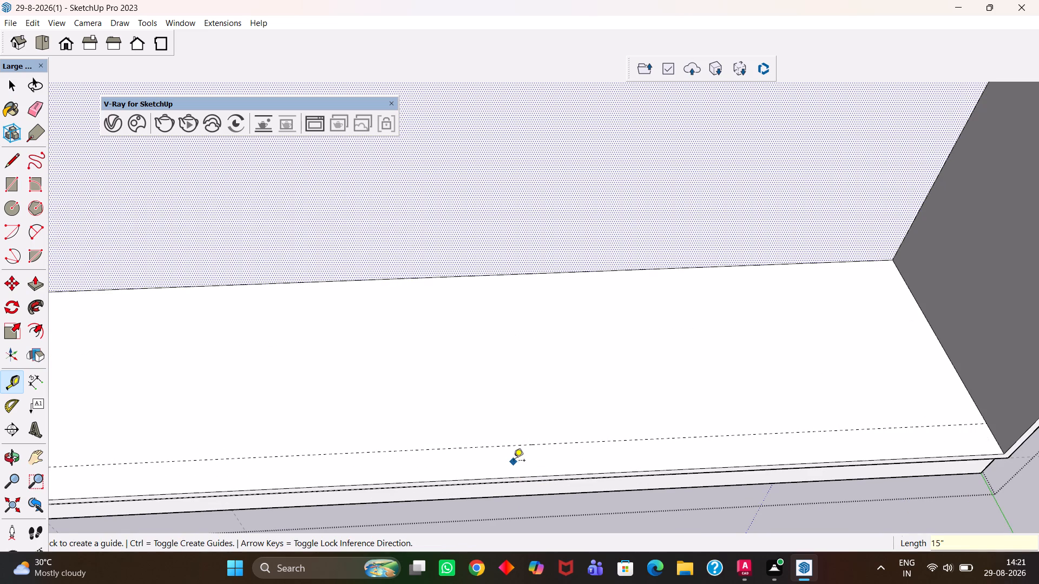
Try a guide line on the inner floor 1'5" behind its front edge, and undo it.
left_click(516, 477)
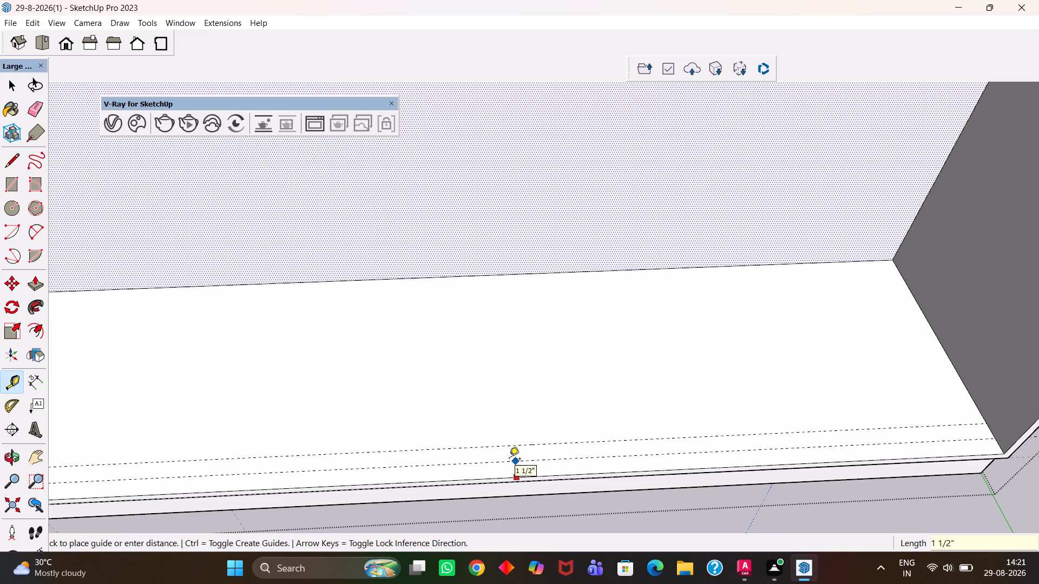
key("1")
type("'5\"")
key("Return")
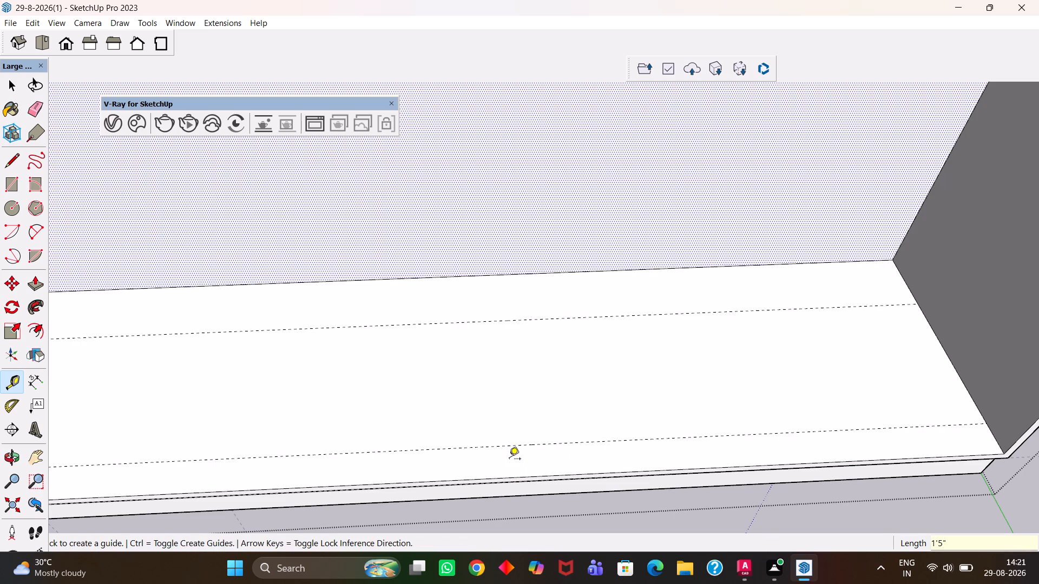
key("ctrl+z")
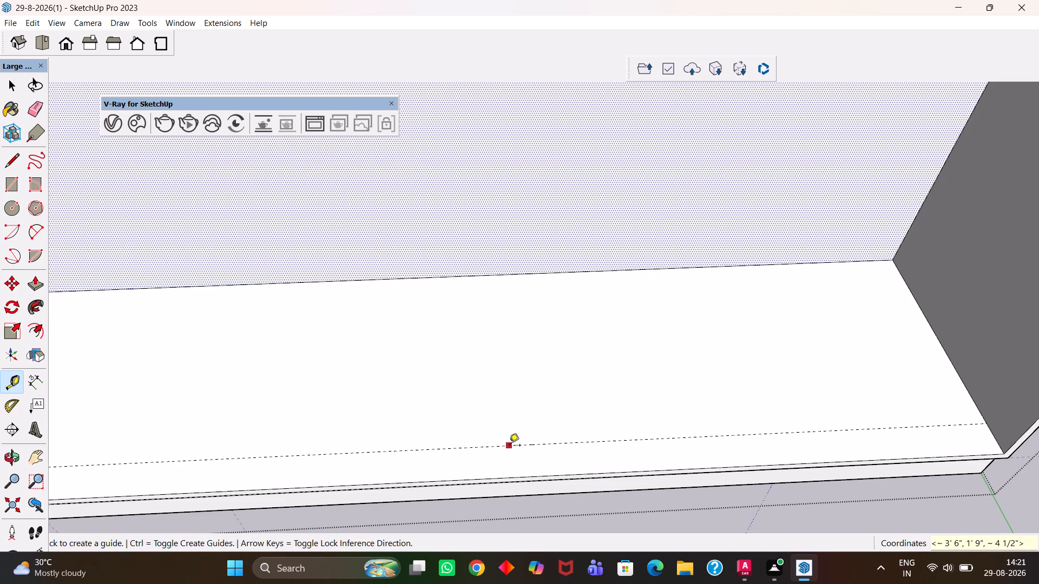
Place a guide line on the inner floor 1.5" behind its front edge.
left_click(503, 477)
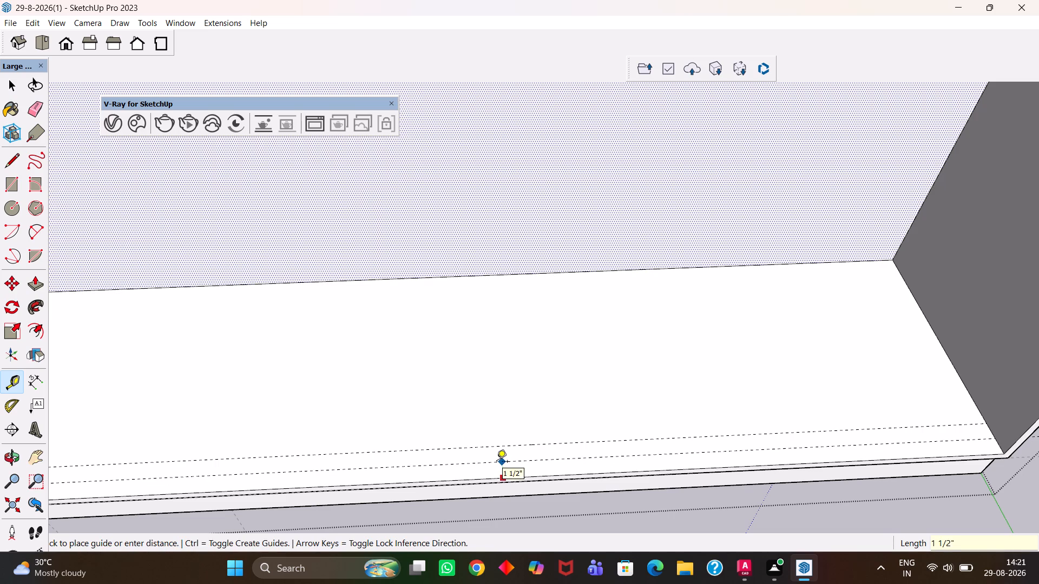
key("1")
type(".5\"")
key("Return")
Place a guide line from front to back across the middle of the inner floor, about 3' 10" from the side wall.
key("h")
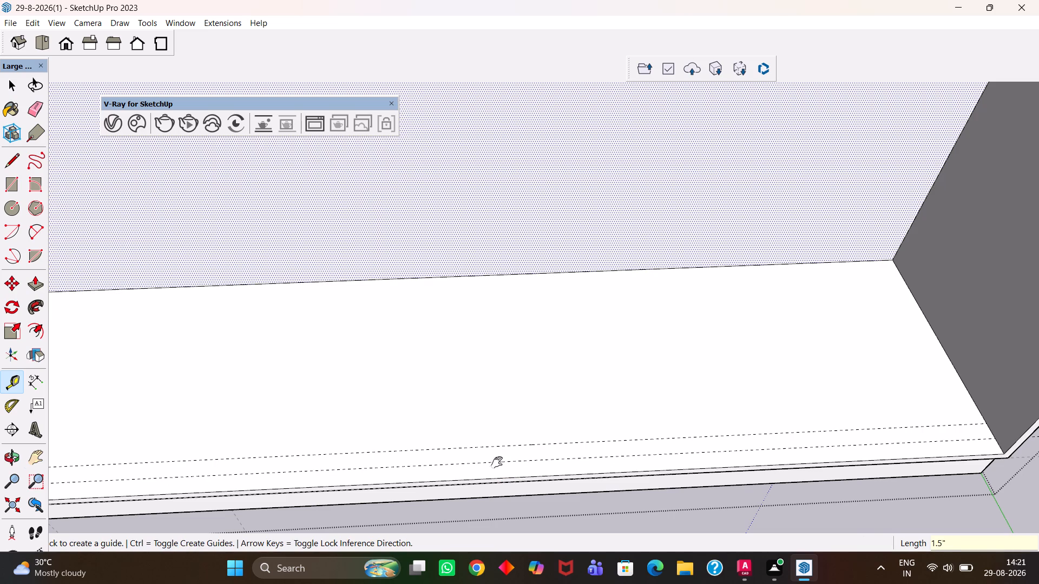
scroll(546, 419, "down", 4)
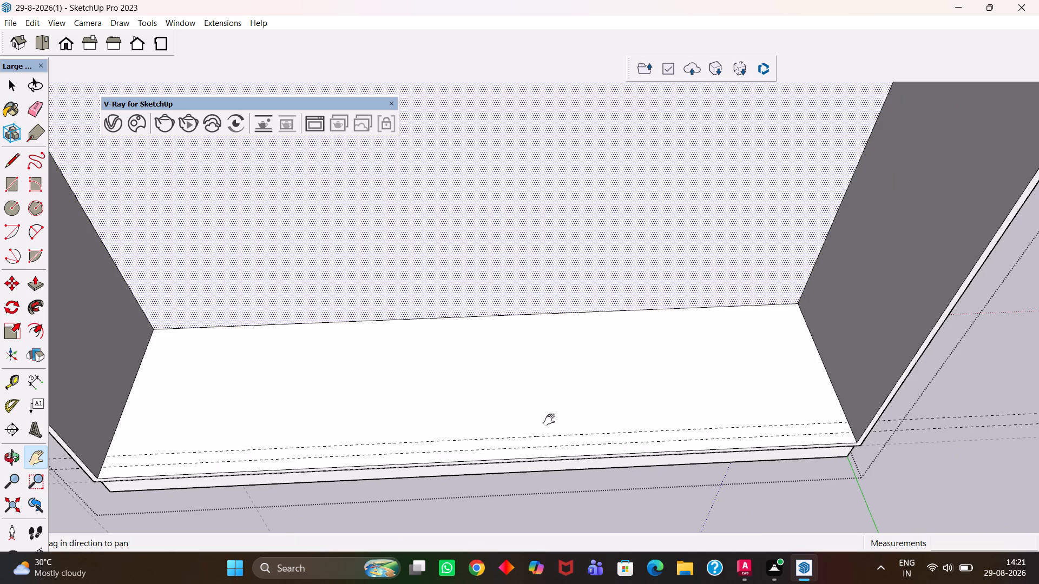
scroll(552, 422, "down", 4)
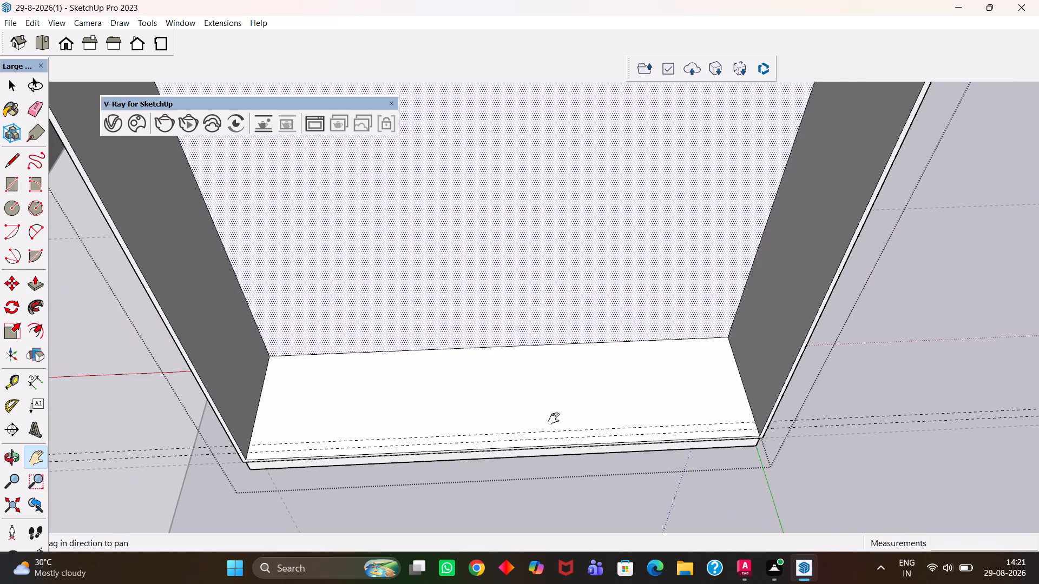
middle_click_drag(565, 416, 562, 429)
scroll(562, 429, "up", 2)
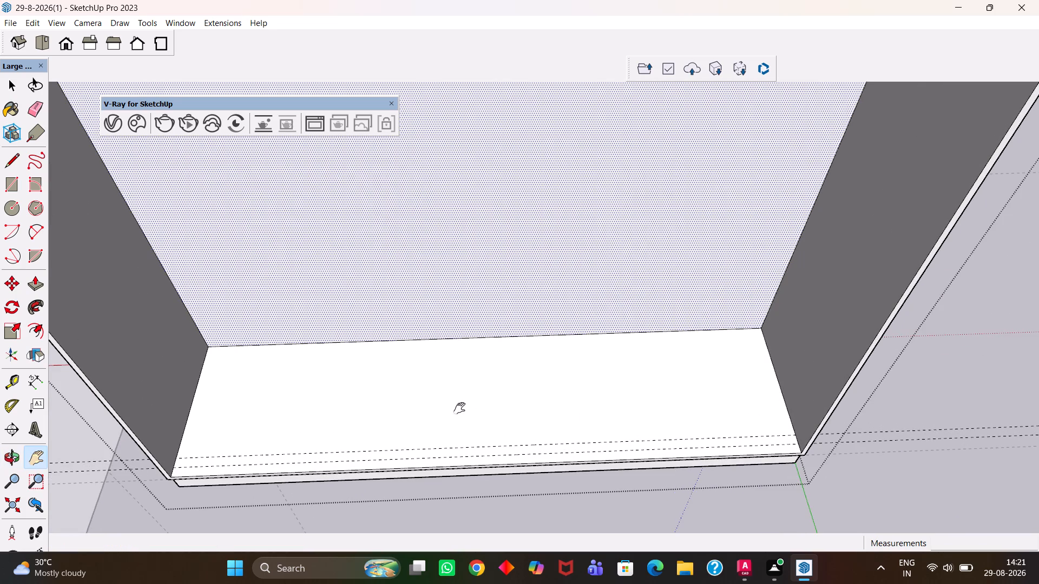
key("h")
left_click_drag(462, 414, 531, 382)
key("t")
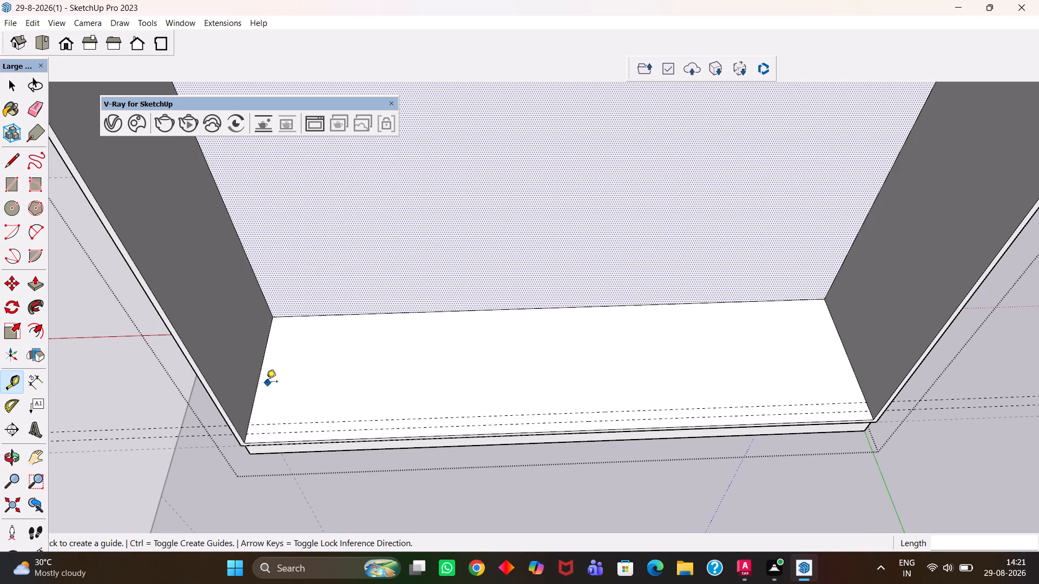
left_click(261, 381)
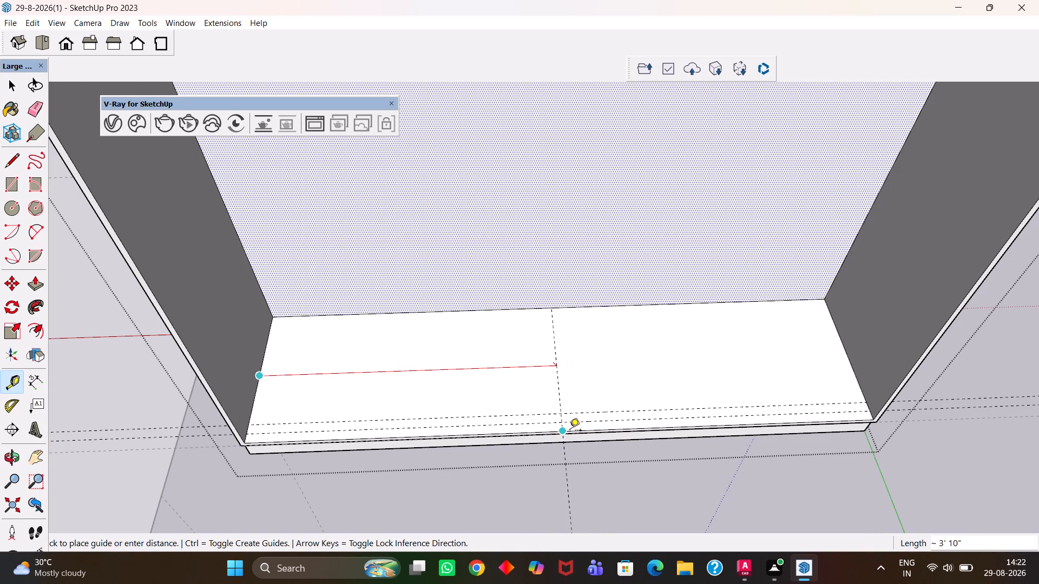
left_click(564, 431)
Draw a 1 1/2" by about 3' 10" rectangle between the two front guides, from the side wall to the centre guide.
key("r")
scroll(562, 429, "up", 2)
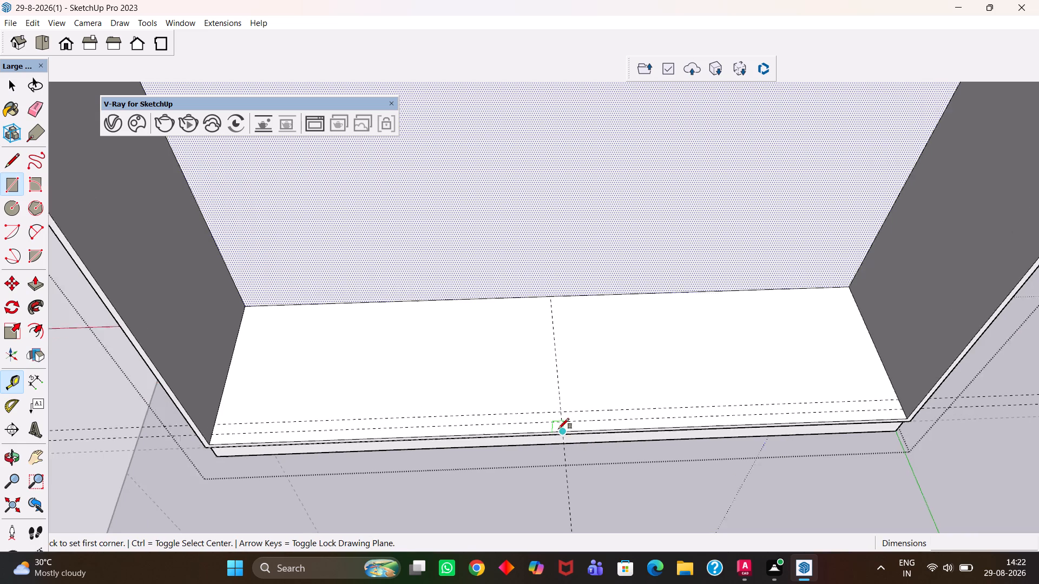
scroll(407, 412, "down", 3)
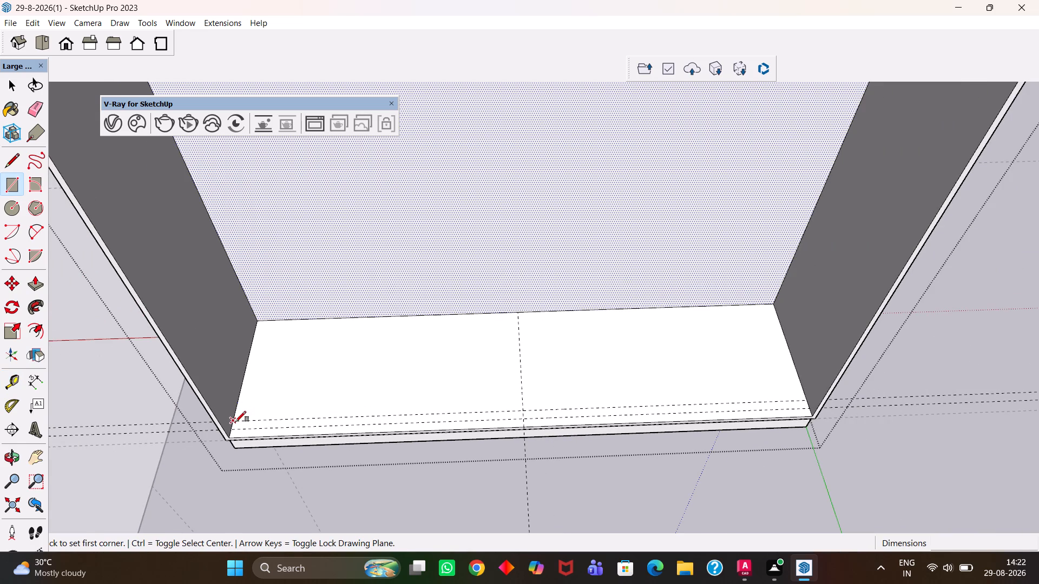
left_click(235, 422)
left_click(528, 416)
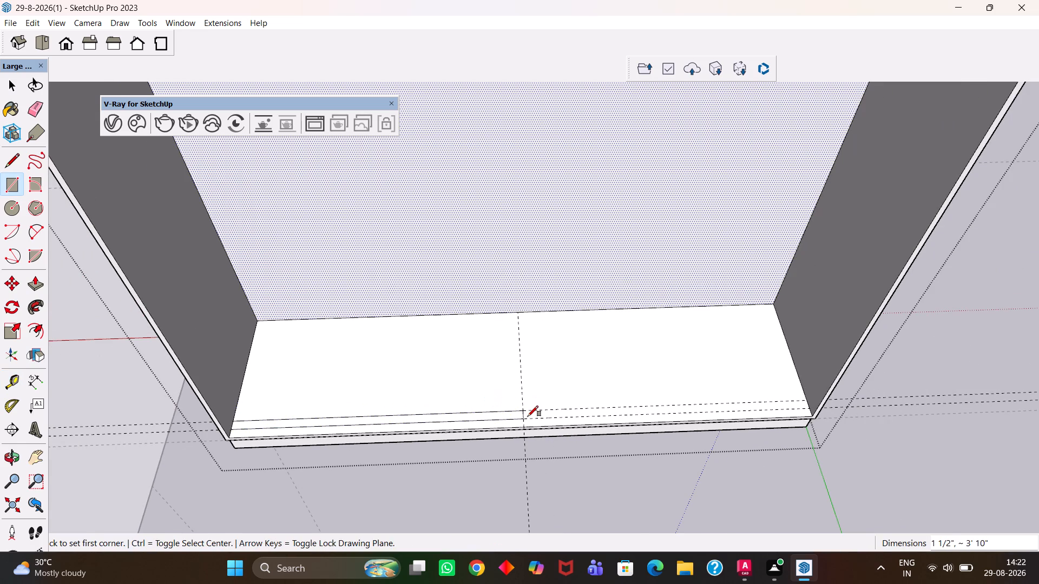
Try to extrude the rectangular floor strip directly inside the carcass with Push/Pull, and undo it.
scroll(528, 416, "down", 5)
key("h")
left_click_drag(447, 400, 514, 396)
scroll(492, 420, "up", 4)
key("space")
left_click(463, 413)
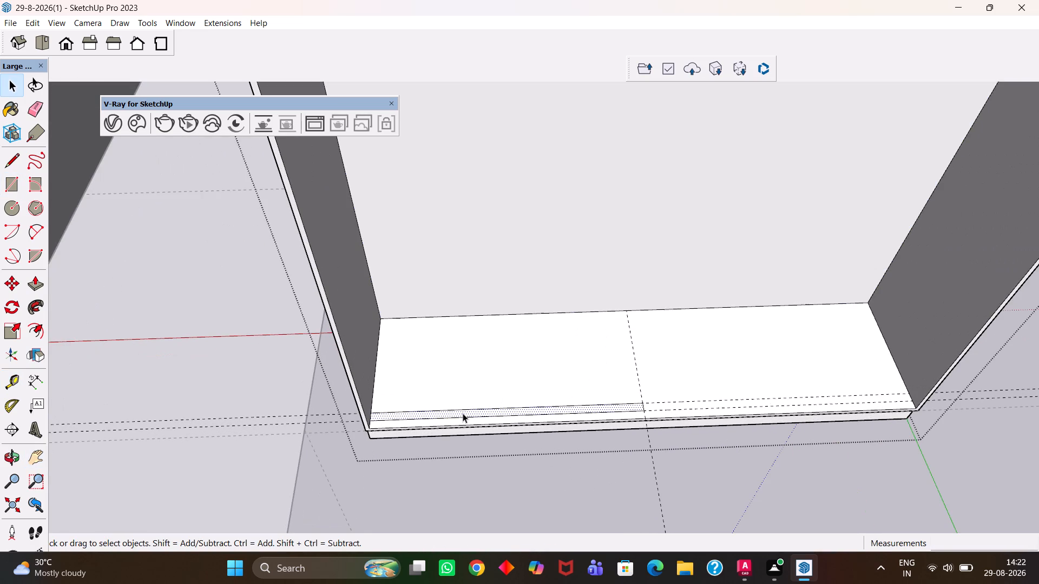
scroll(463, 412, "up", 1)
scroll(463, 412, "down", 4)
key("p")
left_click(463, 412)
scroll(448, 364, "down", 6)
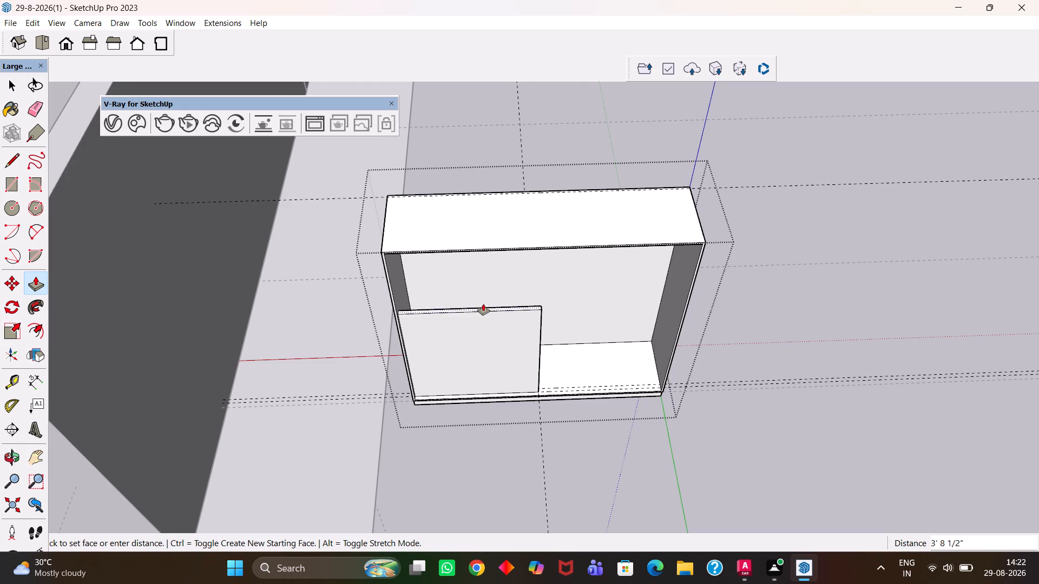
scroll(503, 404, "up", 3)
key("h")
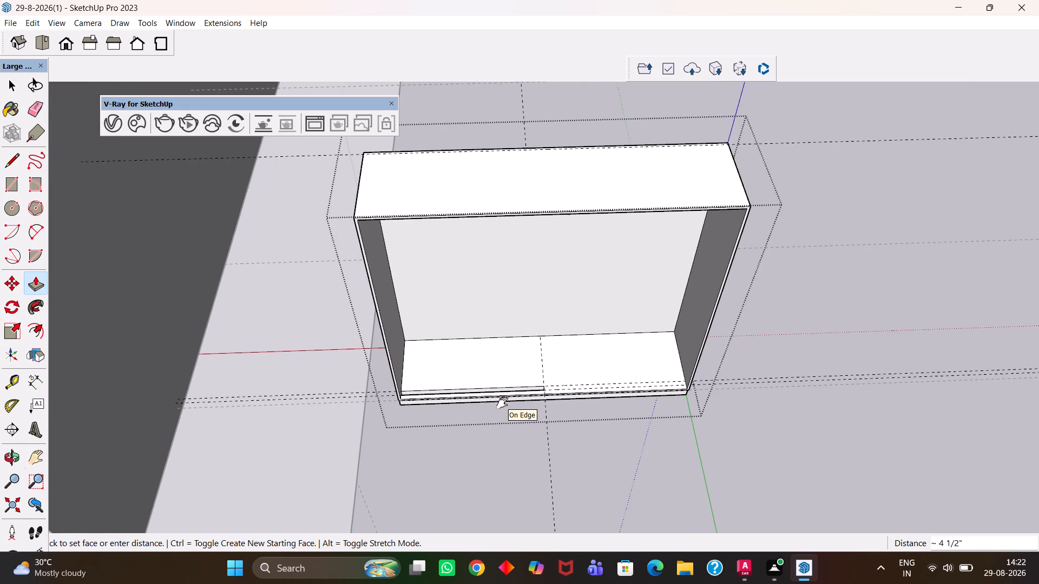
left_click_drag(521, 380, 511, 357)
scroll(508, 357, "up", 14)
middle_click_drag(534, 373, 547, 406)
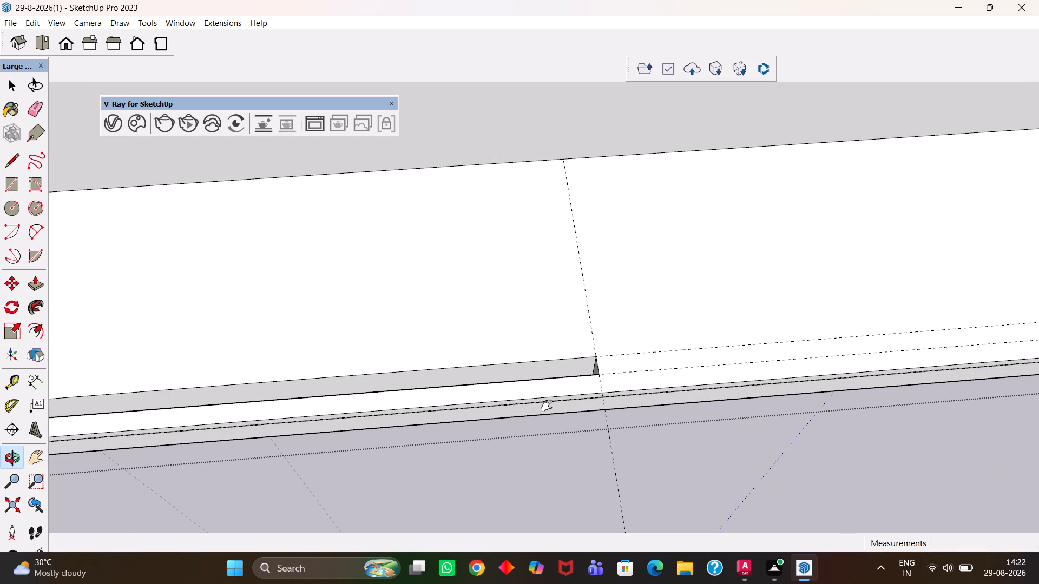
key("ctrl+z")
Redraw the 1 1/2" by about 3' 10" rectangle between the two front guides, from the side wall to the centre guide.
scroll(584, 377, "down", 5)
key("h")
left_click_drag(526, 384, 545, 369)
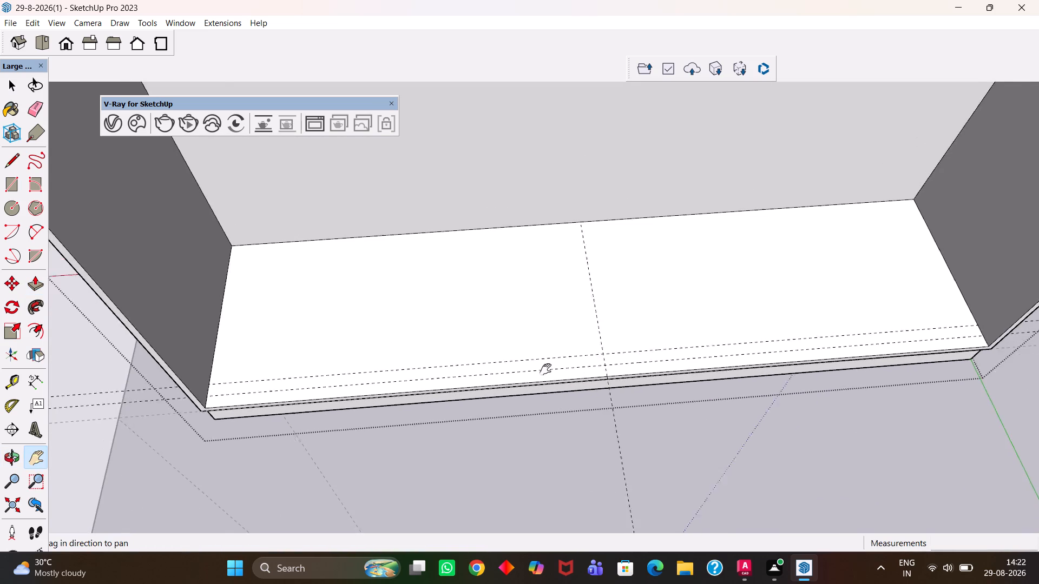
left_click_drag(545, 369, 595, 343)
middle_click_drag(597, 345, 588, 351)
key("r")
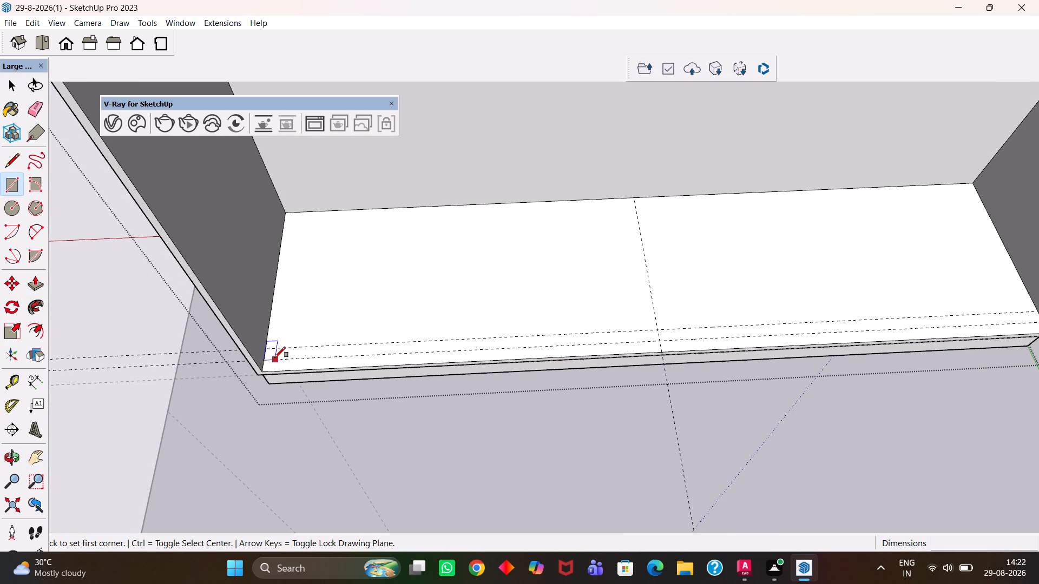
left_click(267, 357)
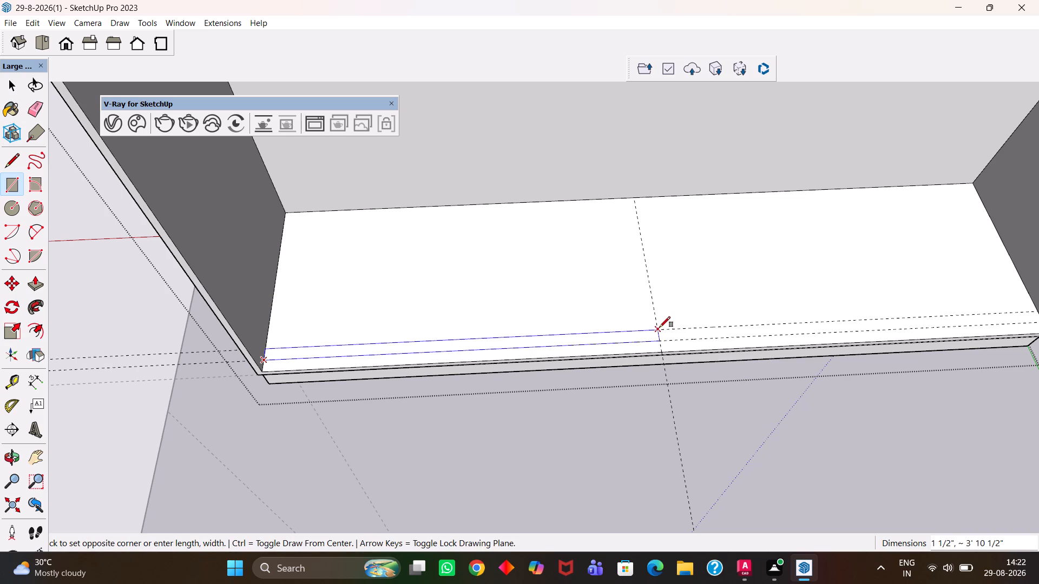
left_click(658, 328)
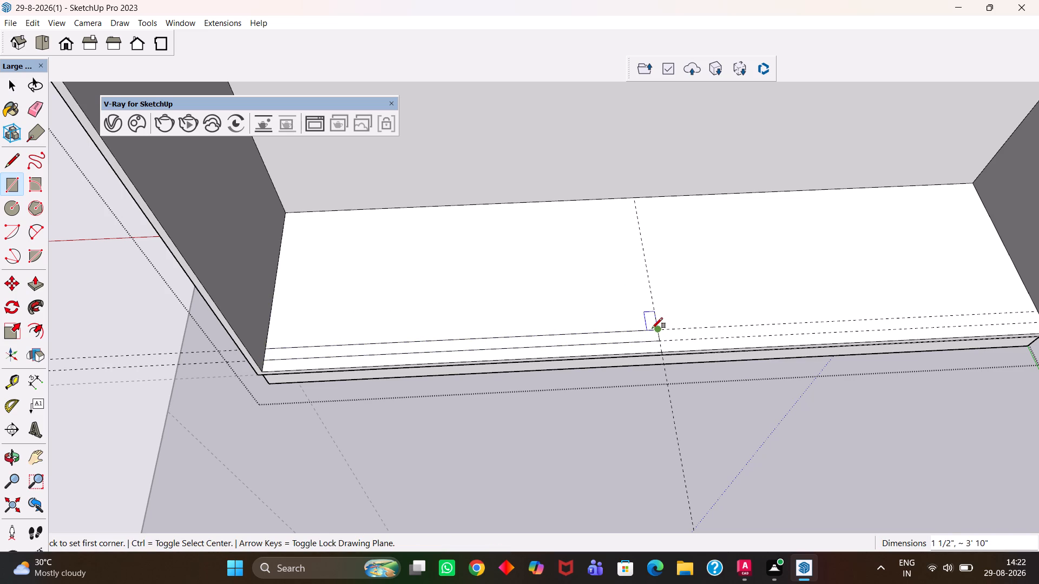
Copy the rectangular strip face out of the carcass to the open area in front of the block.
key("h")
left_click_drag(602, 347, 612, 280)
scroll(606, 313, "down", 3)
middle_click_drag(604, 311, 597, 331)
key("space")
scroll(597, 318, "up", 1)
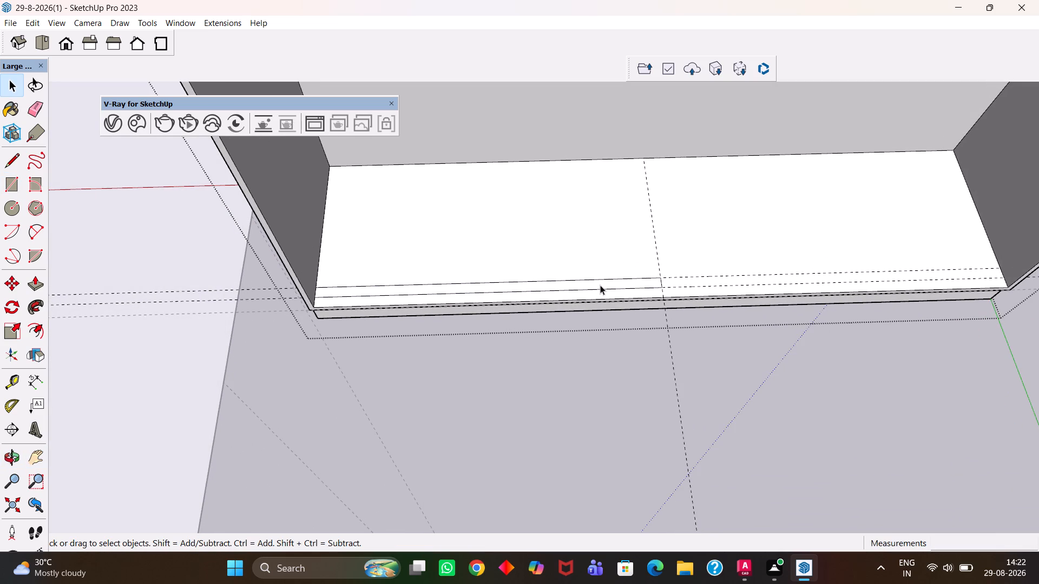
left_click(600, 285)
key("m")
left_click(600, 285)
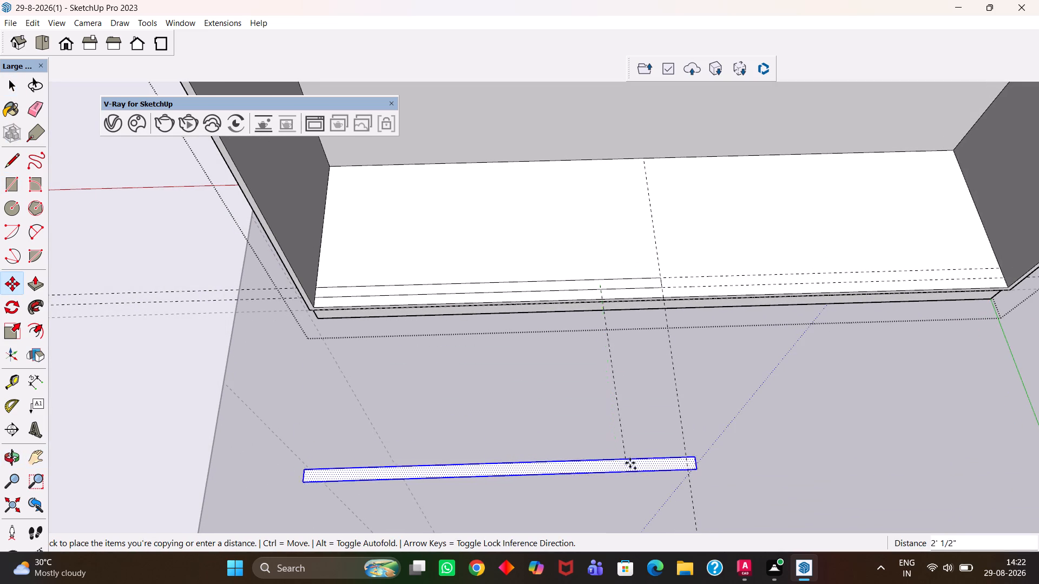
left_click(636, 429)
Extrude the copied strip upward about 6' 7 1/2", matching the inner top edge of the carcass opening.
key("p")
left_click(643, 423)
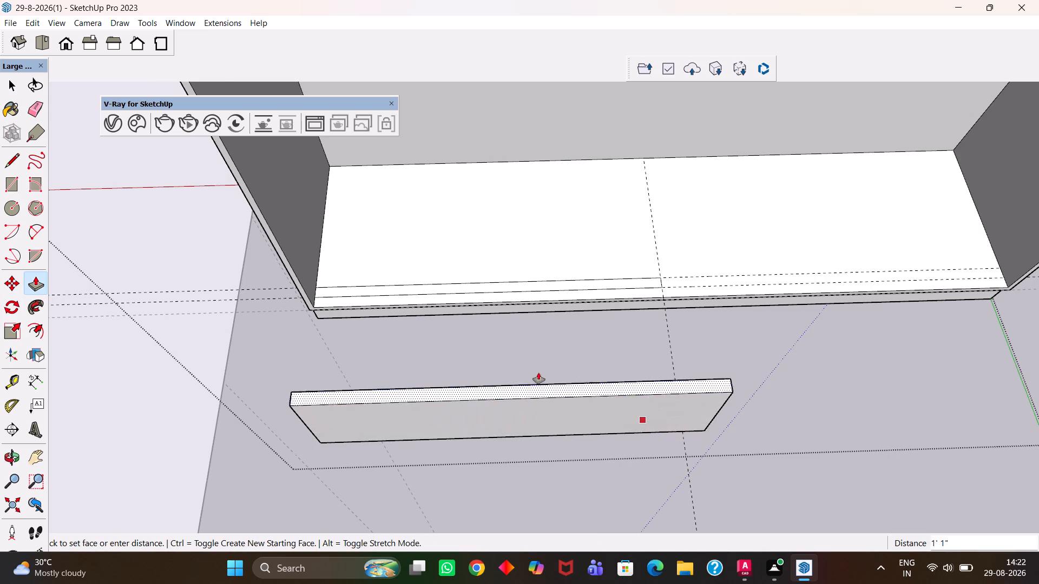
scroll(538, 373, "down", 12)
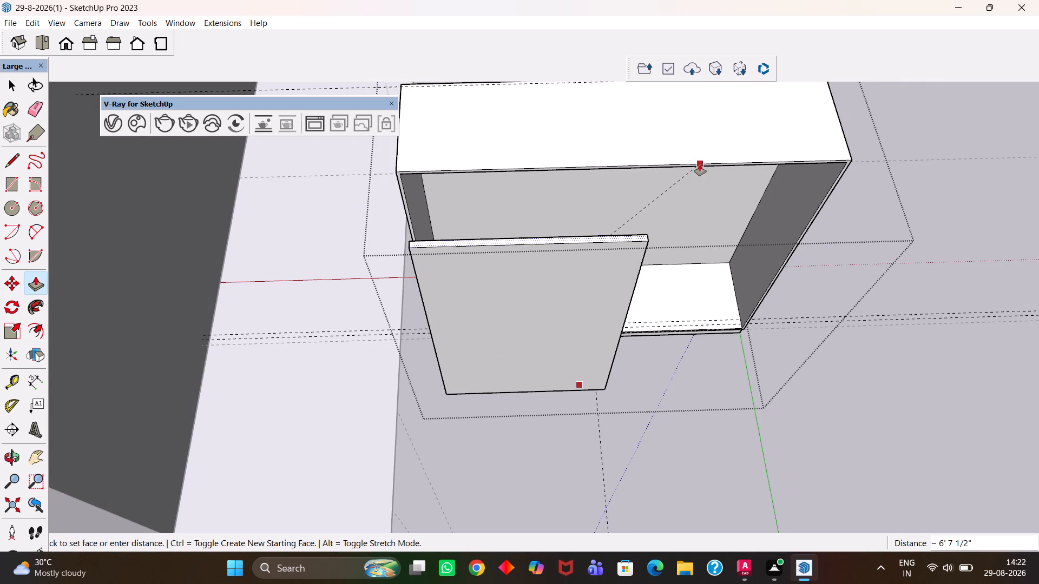
left_click(700, 164)
Select the whole extruded door panel and make it a group.
scroll(624, 256, "down", 4)
key("h")
scroll(613, 310, "up", 4)
key("space")
triple_click(555, 341)
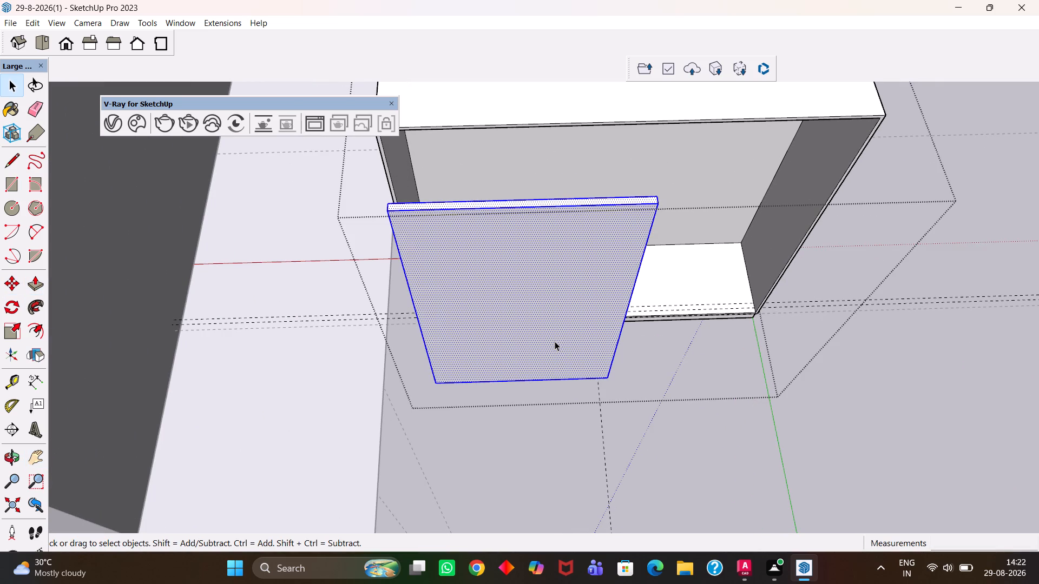
right_click(555, 341)
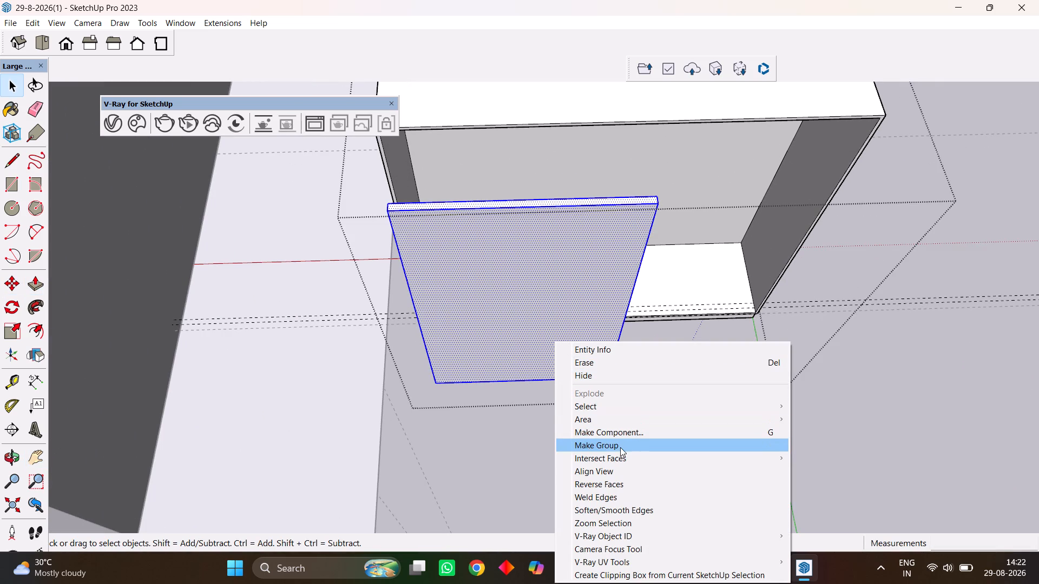
left_click(620, 447)
Move the door panel into the empty half of the opening, its front bottom corner where the 1.5" guide meets the side wall.
key("m")
scroll(583, 449, "up", 2)
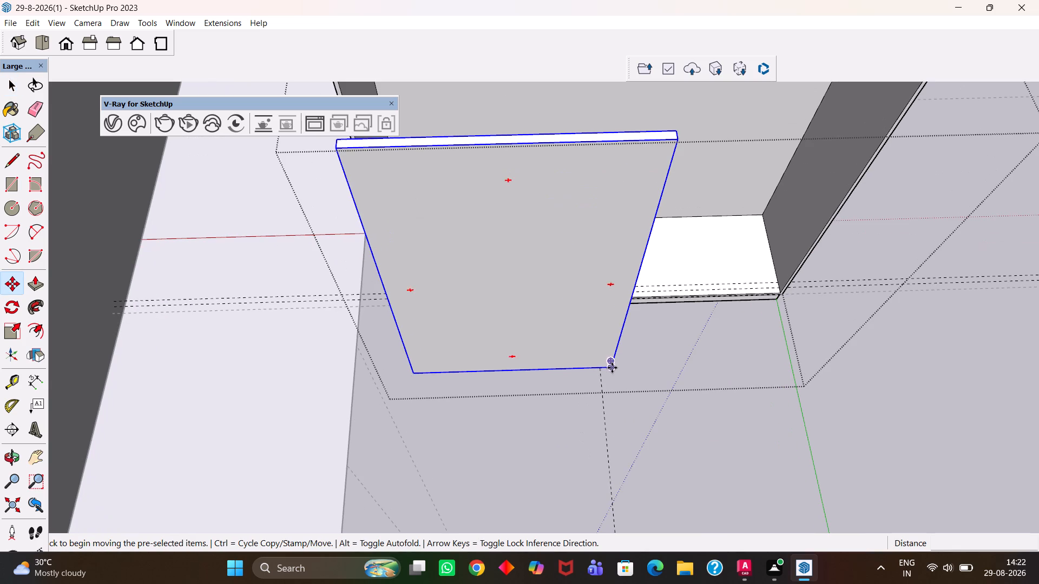
left_click(613, 368)
scroll(734, 285, "up", 5)
scroll(788, 284, "up", 3)
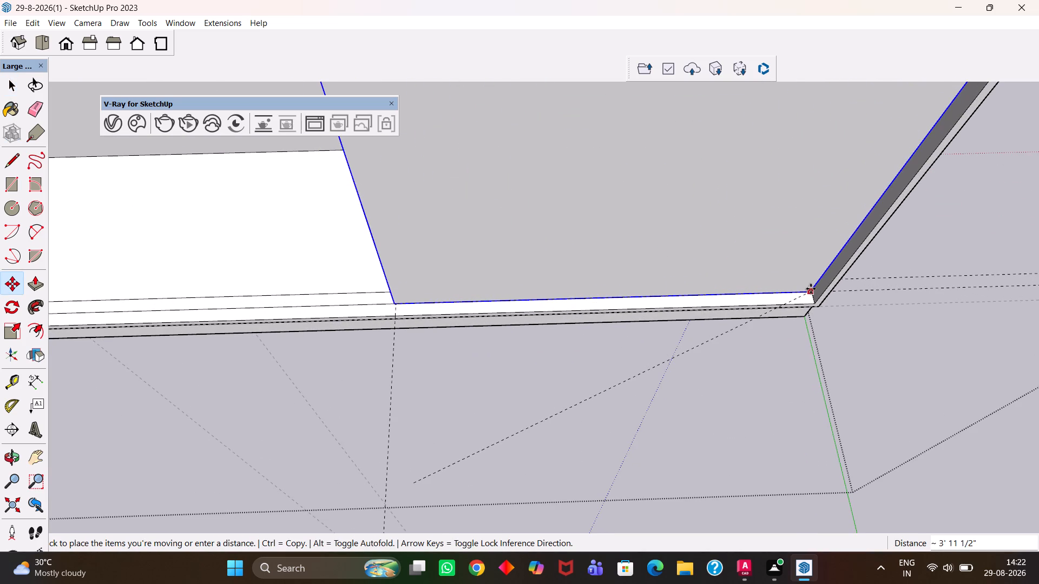
left_click(816, 291)
Copy the door panel about 3' 10" into the other half of the opening, snapping its bottom corner to the centre guide intersection on the front track.
scroll(817, 293, "up", 4)
scroll(817, 293, "down", 5)
key("h")
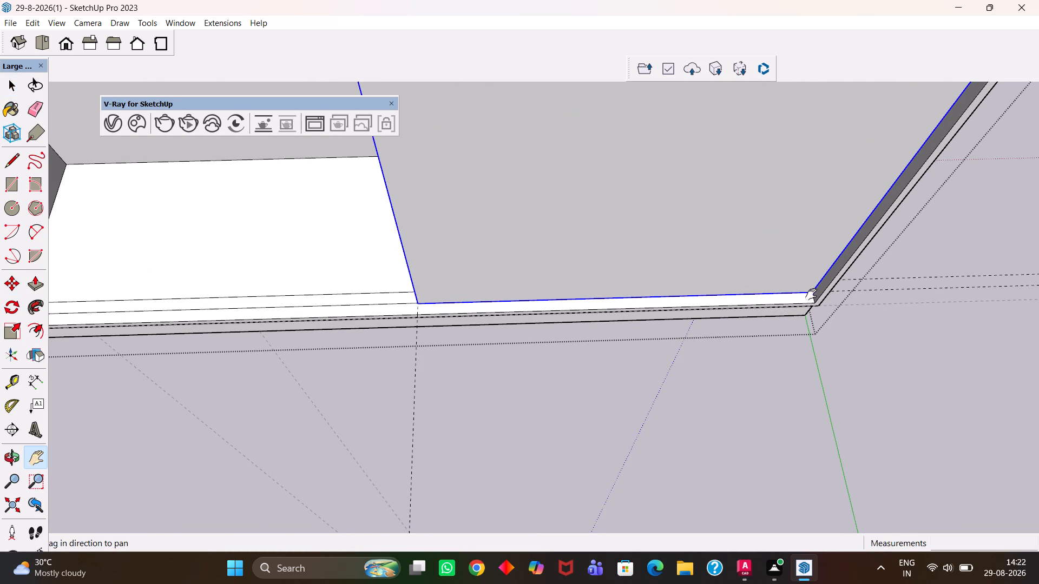
scroll(807, 296, "up", 2)
key("m")
left_click(810, 291)
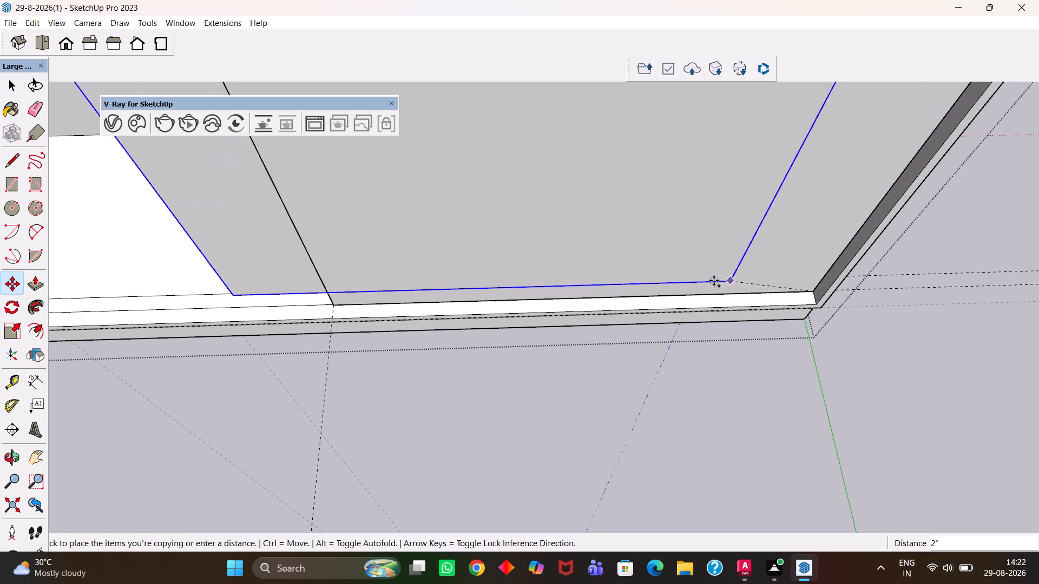
key("h")
scroll(622, 284, "down", 5)
left_click_drag(523, 284, 758, 284)
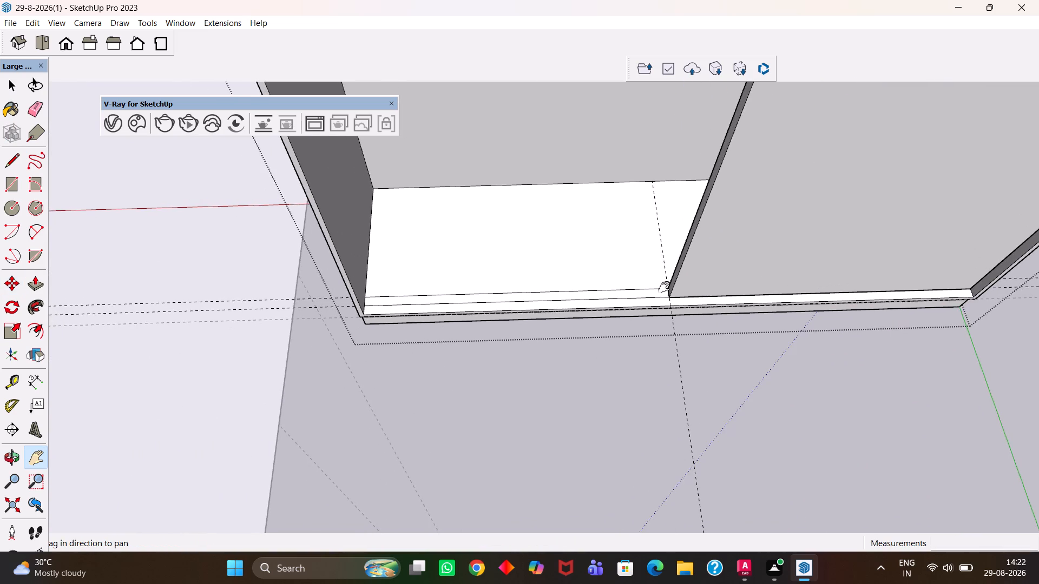
scroll(647, 287, "up", 4)
key("Escape")
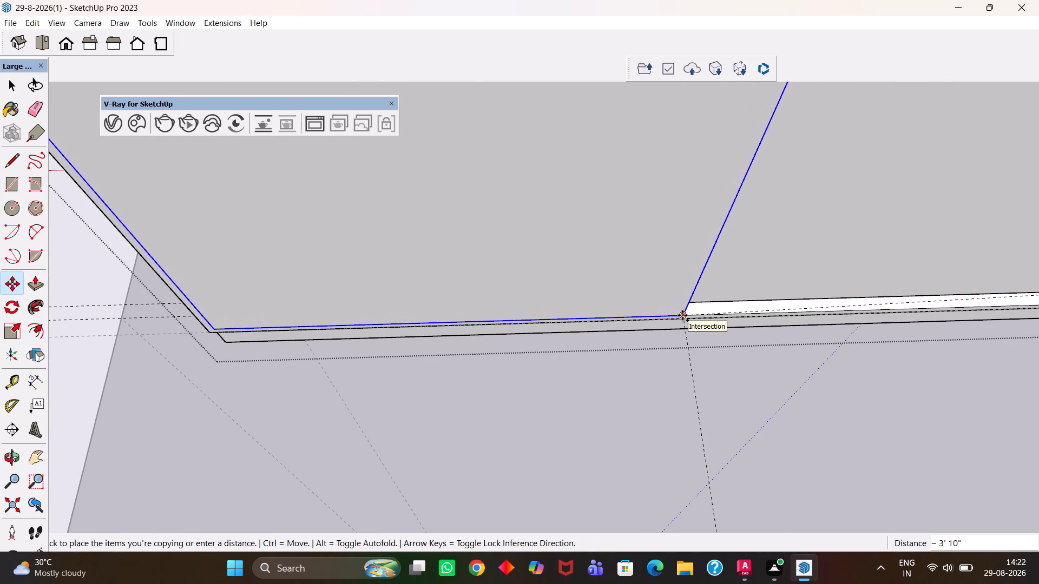
left_click(682, 315)
Open the rear door panel's group and push its protruding top face down about 1/2" to the carcass opening's inner top edge.
scroll(683, 320, "down", 17)
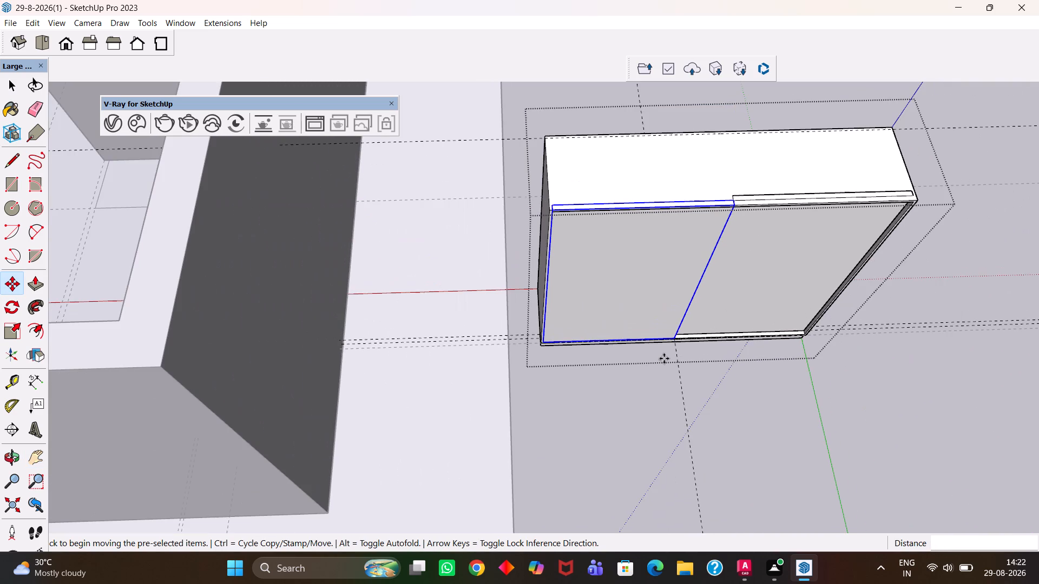
scroll(681, 333, "up", 3)
key("h")
left_click_drag(765, 243, 558, 357)
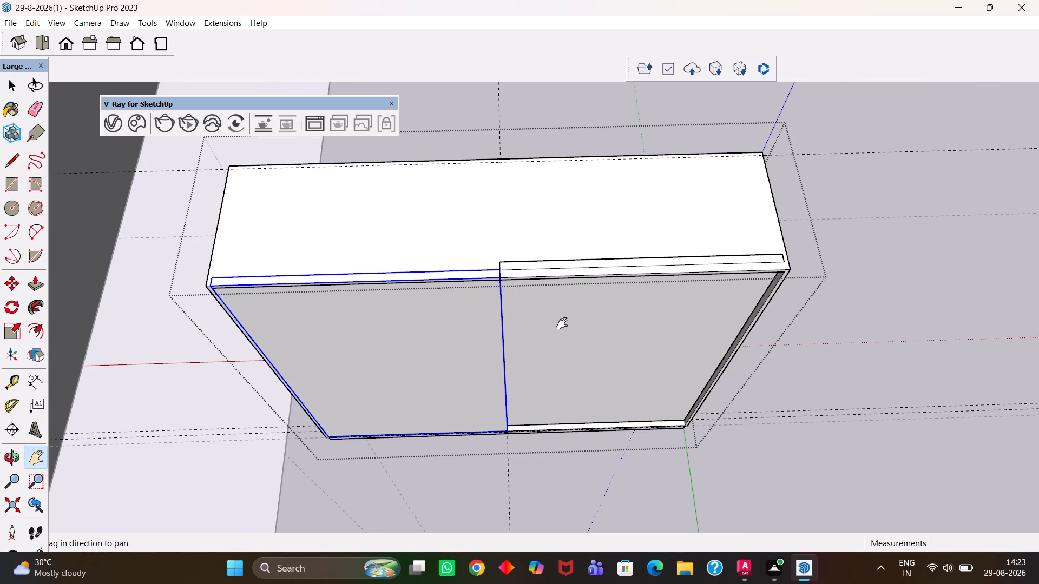
scroll(557, 326, "up", 4)
scroll(557, 326, "down", 9)
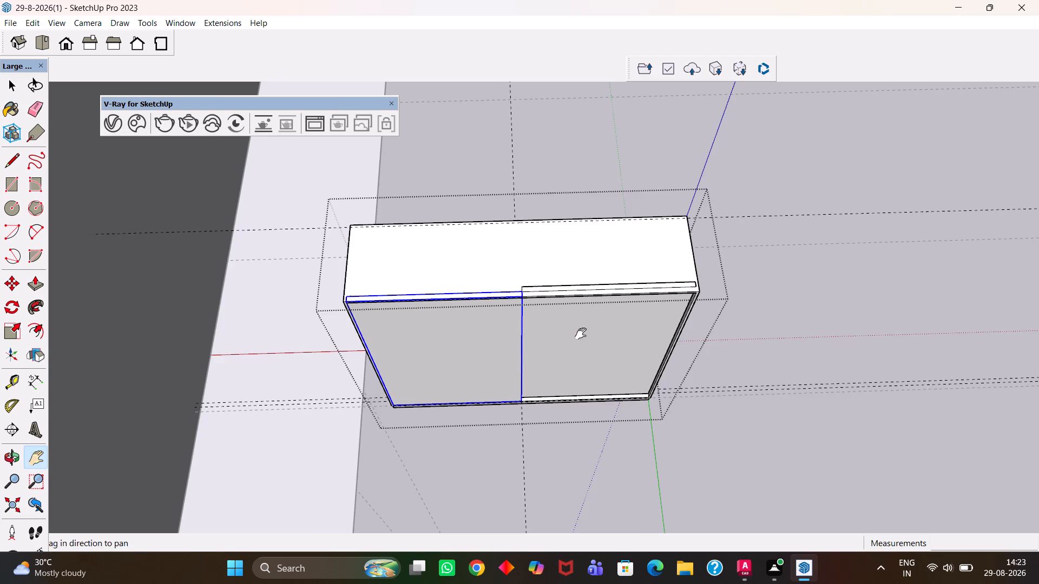
middle_click_drag(586, 334, 550, 333)
scroll(584, 335, "up", 1)
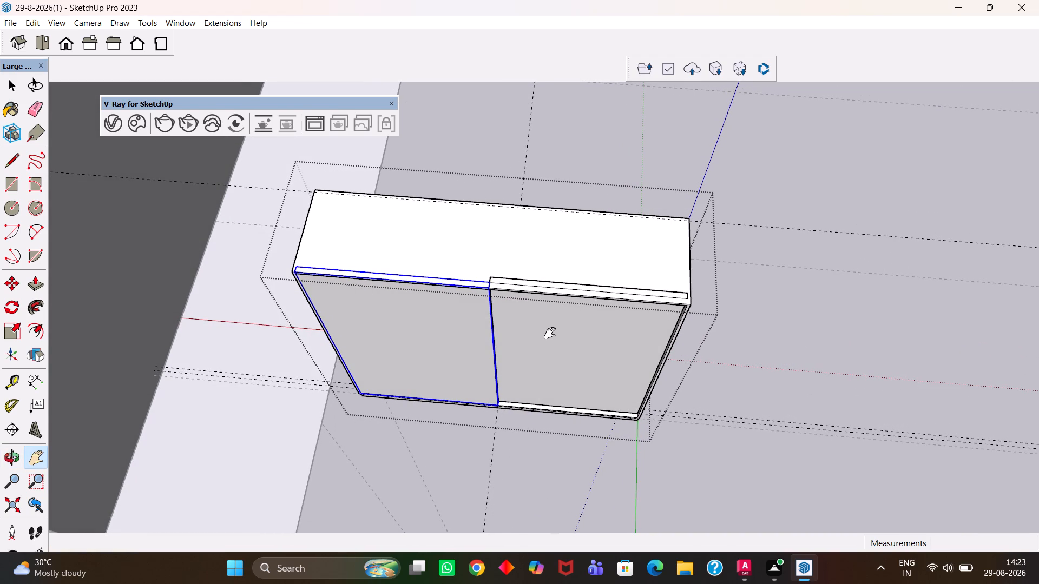
scroll(550, 333, "up", 3)
key("space")
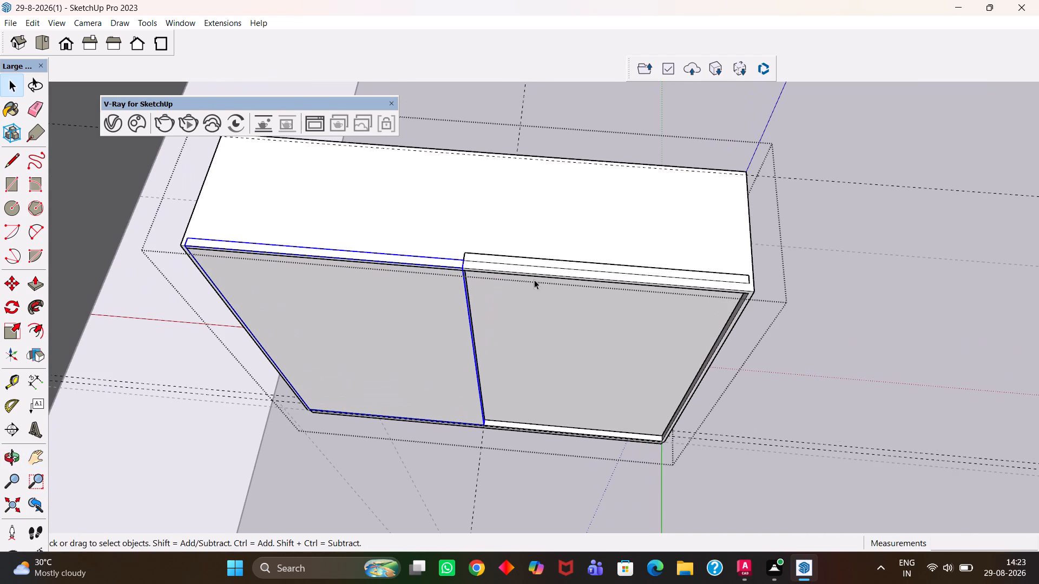
double_click(482, 256)
left_click(480, 255)
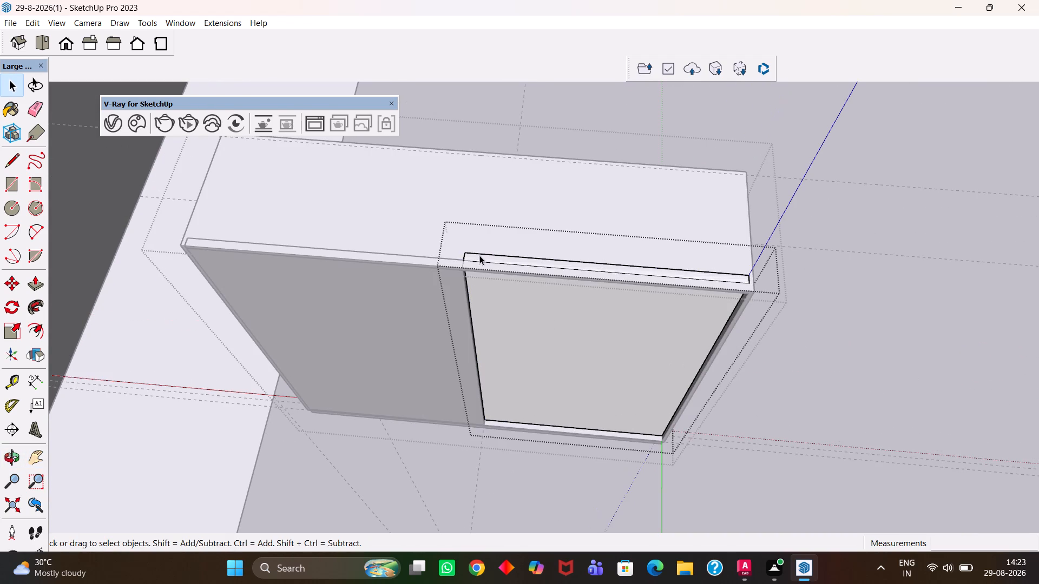
left_click(480, 257)
key("p")
left_click(480, 257)
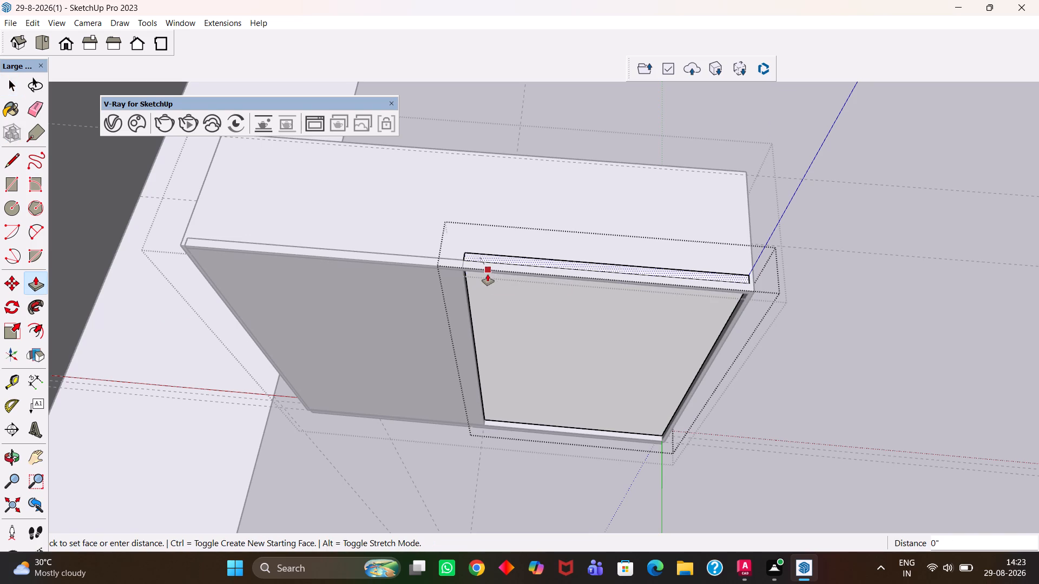
left_click(495, 272)
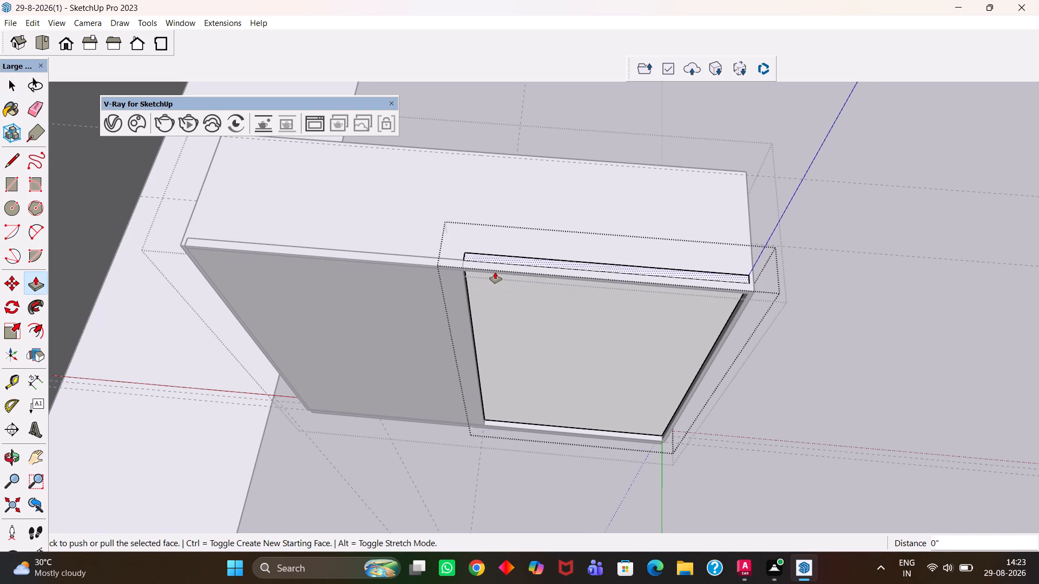
middle_click_drag(496, 272, 512, 281)
key("h")
scroll(512, 281, "up", 1)
key("p")
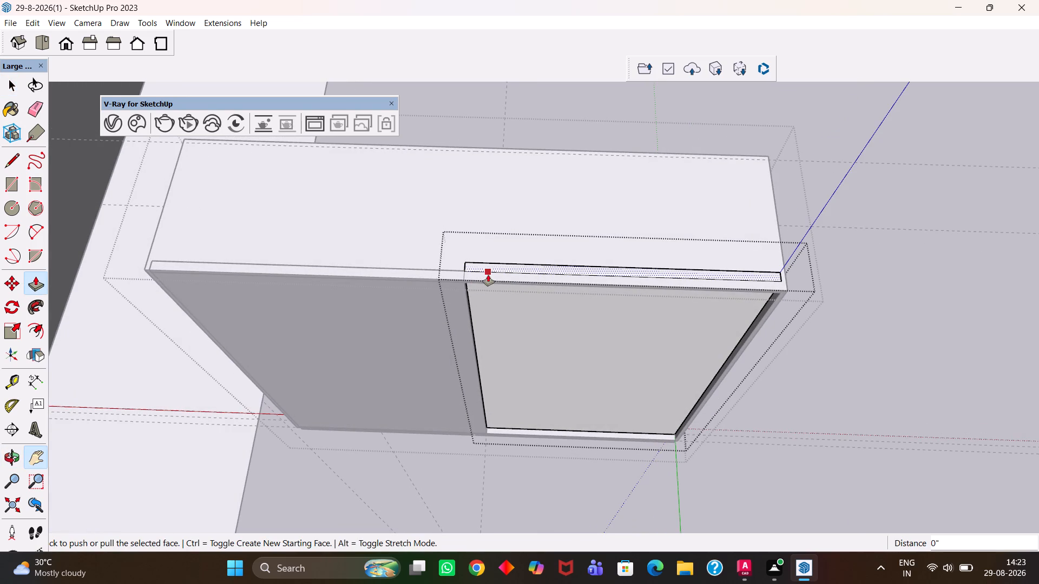
left_click(486, 271)
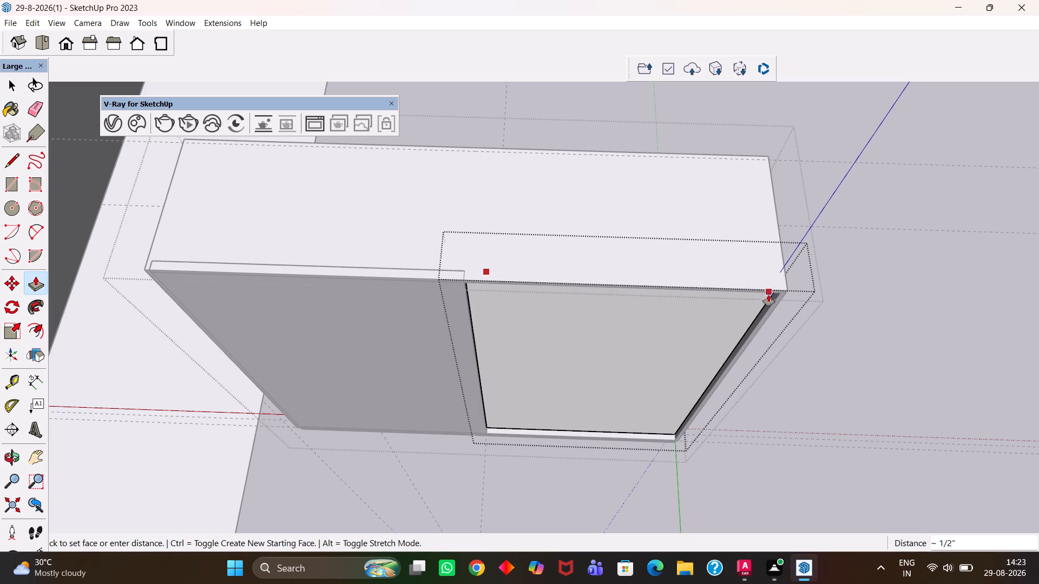
left_click(779, 294)
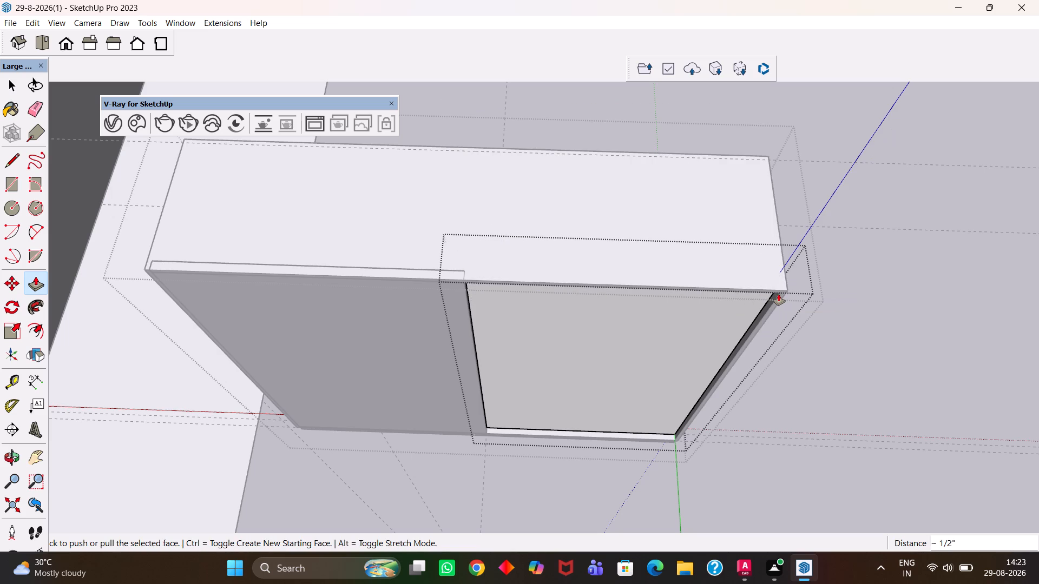
Push the front door panel's top face down about 1/2" to the opening's inner top edge, closing the door and wardrobe groups.
key("h")
left_click_drag(593, 290, 681, 290)
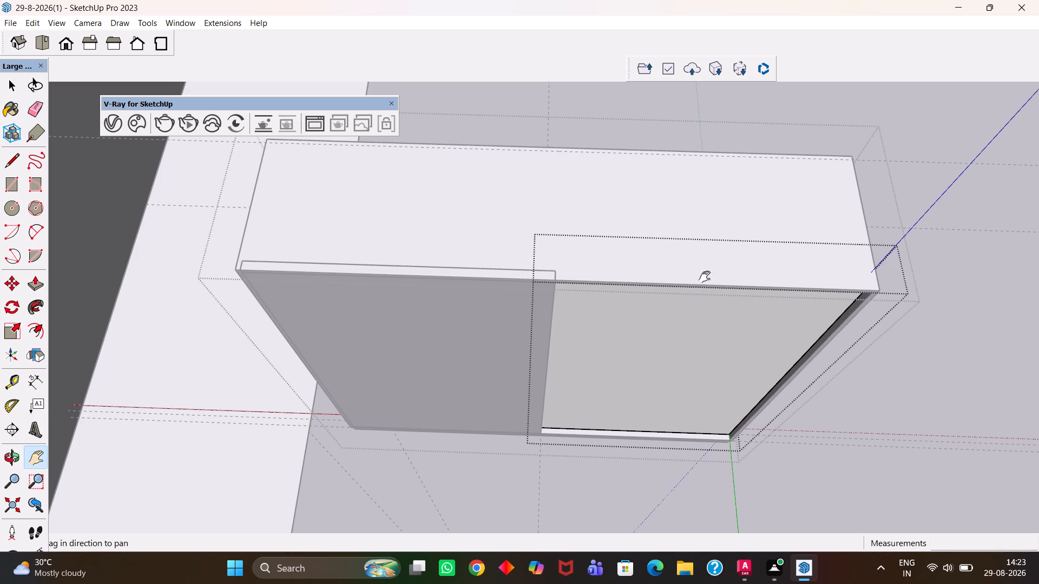
left_click_drag(514, 306, 635, 282)
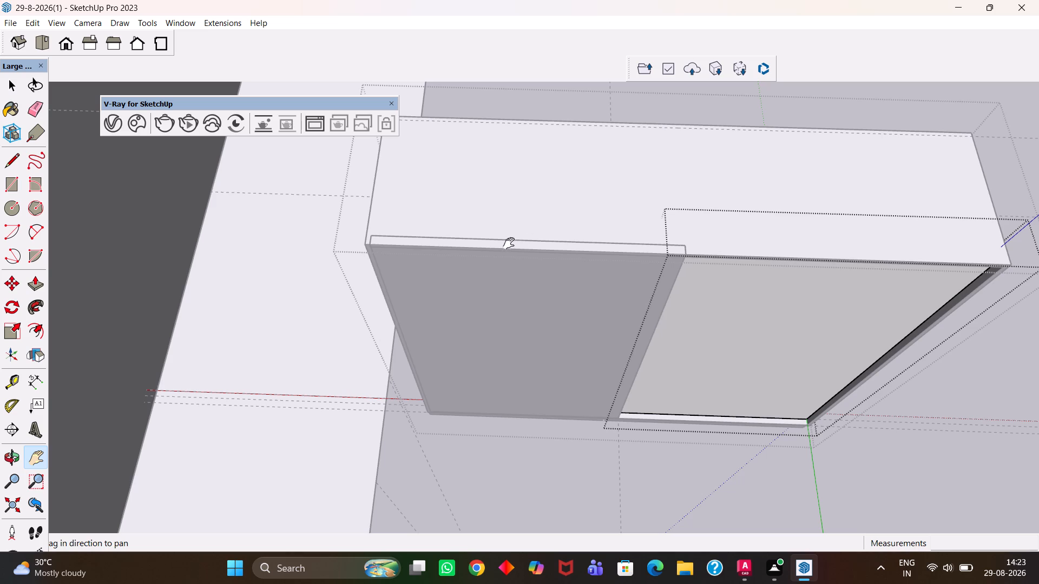
scroll(442, 333, "up", 2)
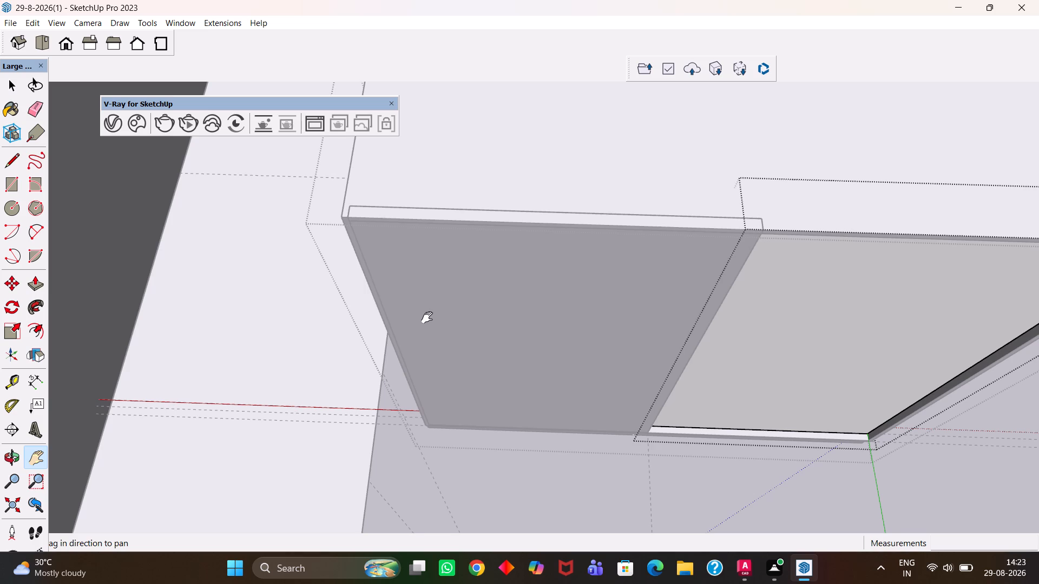
scroll(433, 309, "up", 2)
scroll(462, 290, "down", 6)
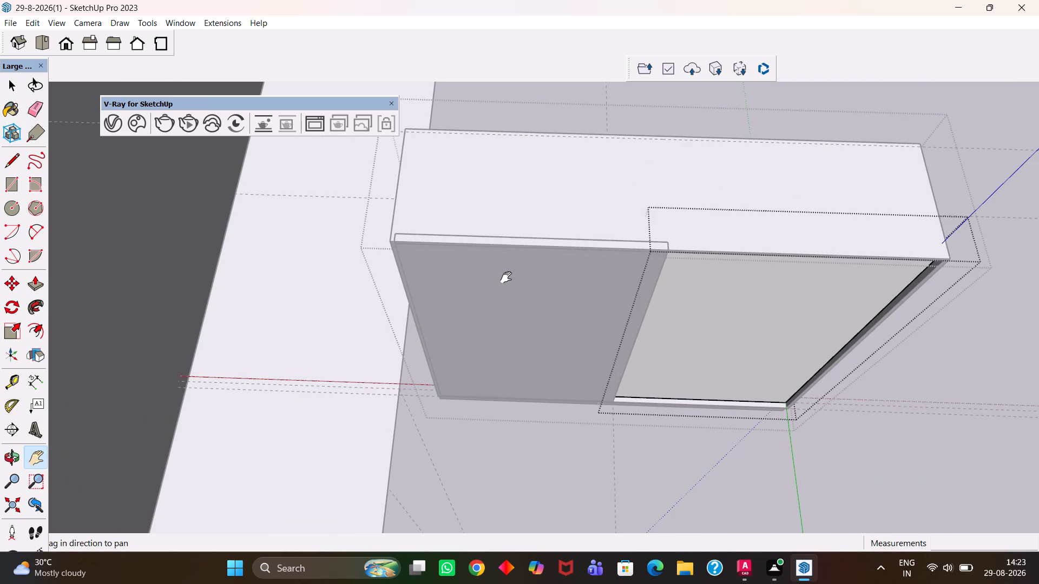
middle_click_drag(519, 281, 536, 267)
key("h")
scroll(535, 267, "up", 1)
left_click_drag(540, 262, 516, 302)
scroll(512, 303, "up", 2)
key("space")
left_click(504, 271)
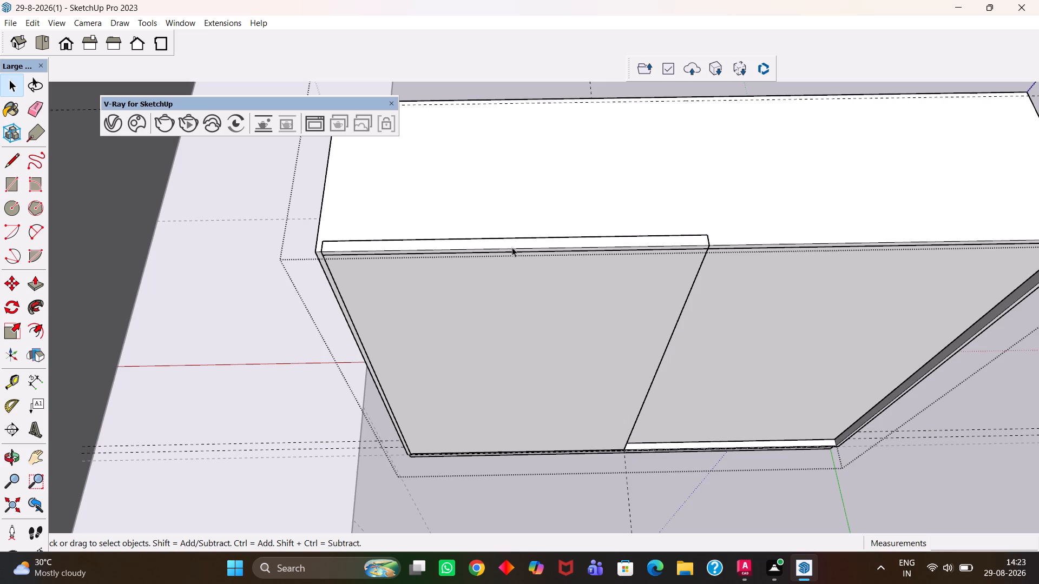
double_click(512, 245)
left_click(512, 244)
left_click(512, 244)
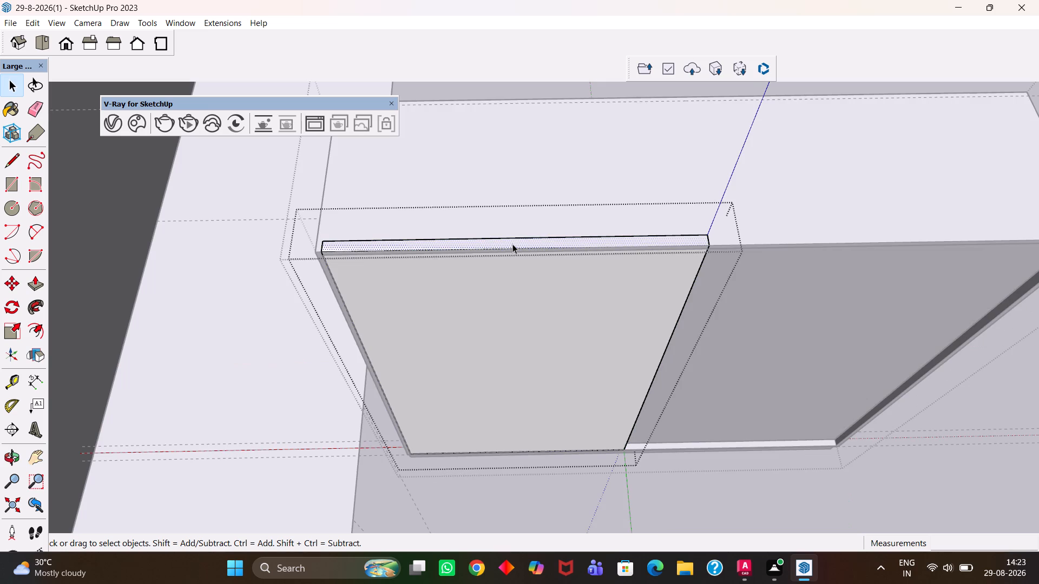
left_click(512, 244)
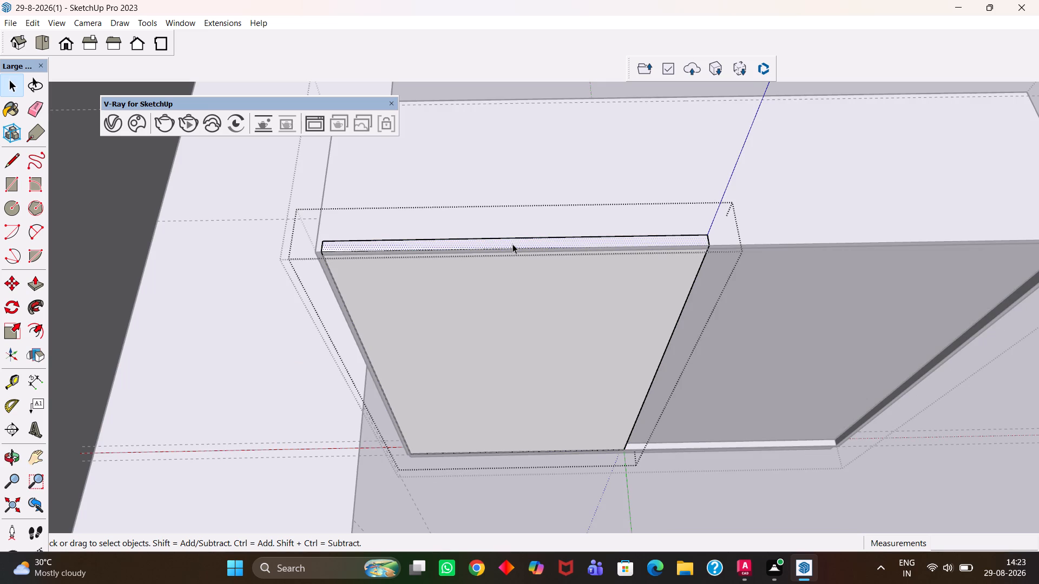
key("p")
left_click(512, 244)
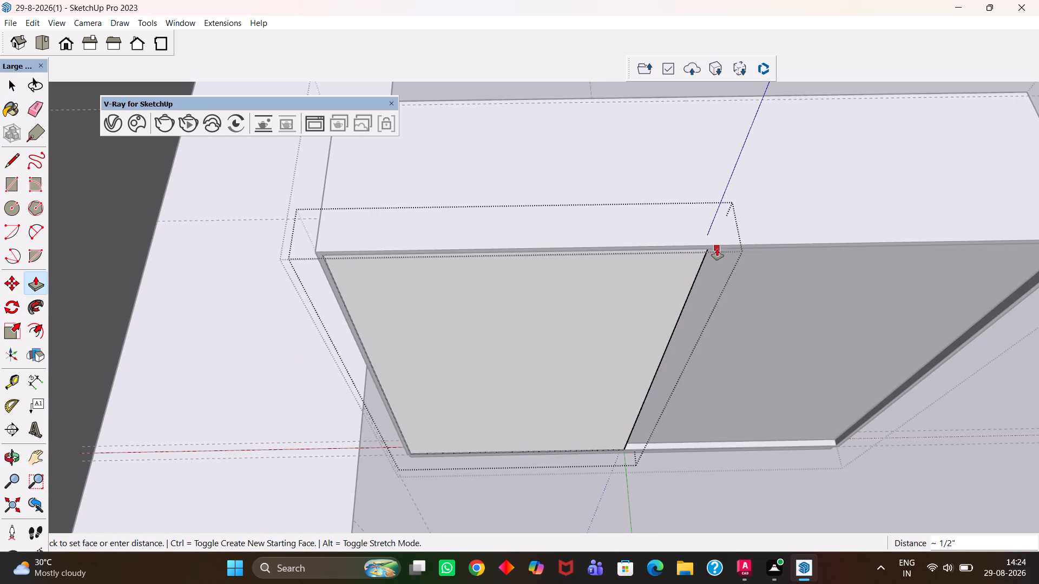
left_click(722, 251)
key("h")
scroll(691, 260, "down", 6)
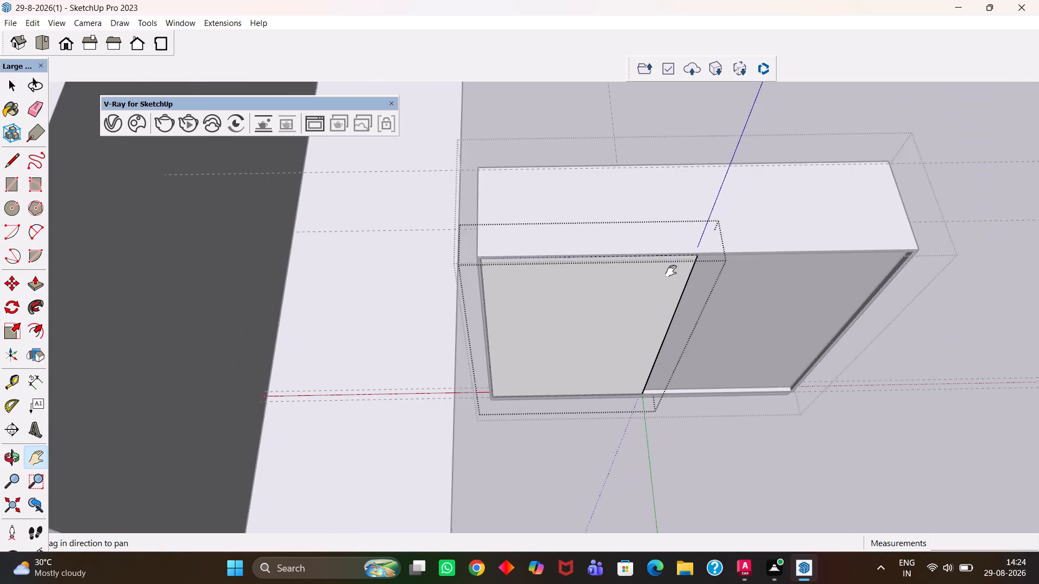
scroll(647, 293, "down", 5)
left_click_drag(688, 345, 615, 336)
key("space")
double_click(810, 289)
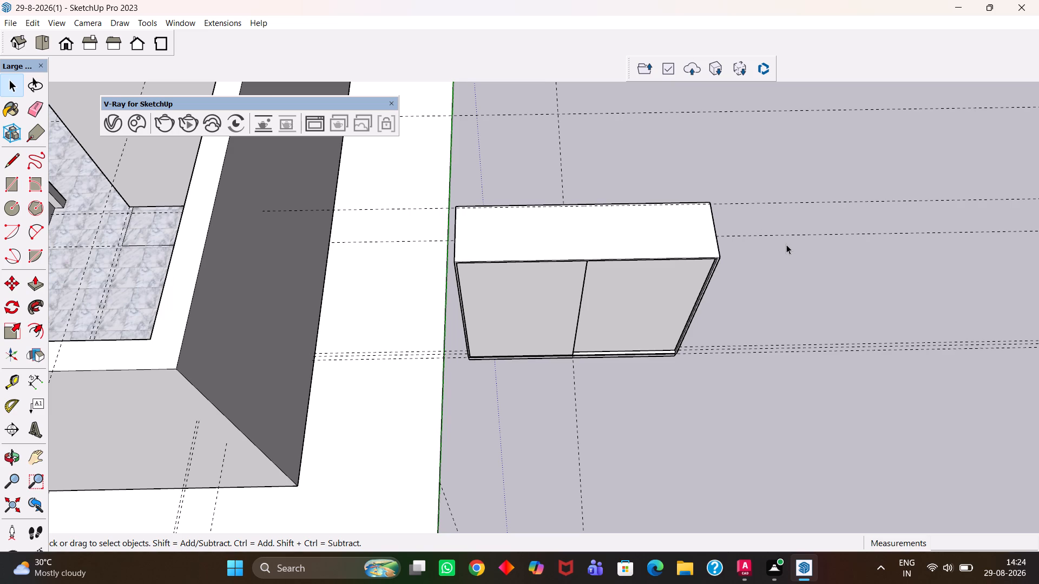
Erase the long construction guide running past the wardrobe's front base, outside the wardrobe group.
scroll(755, 282, "down", 2)
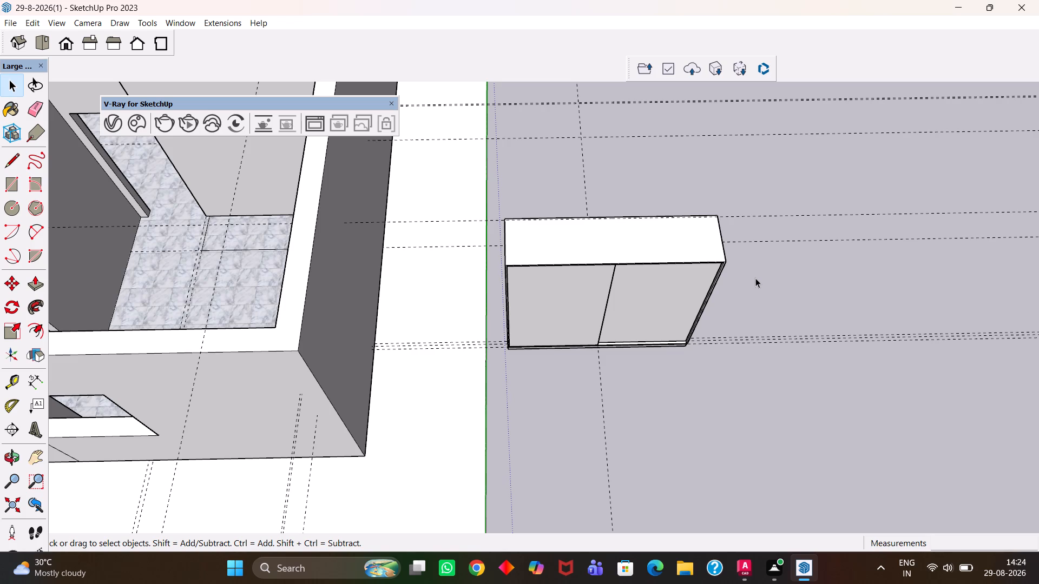
scroll(756, 278, "down", 2)
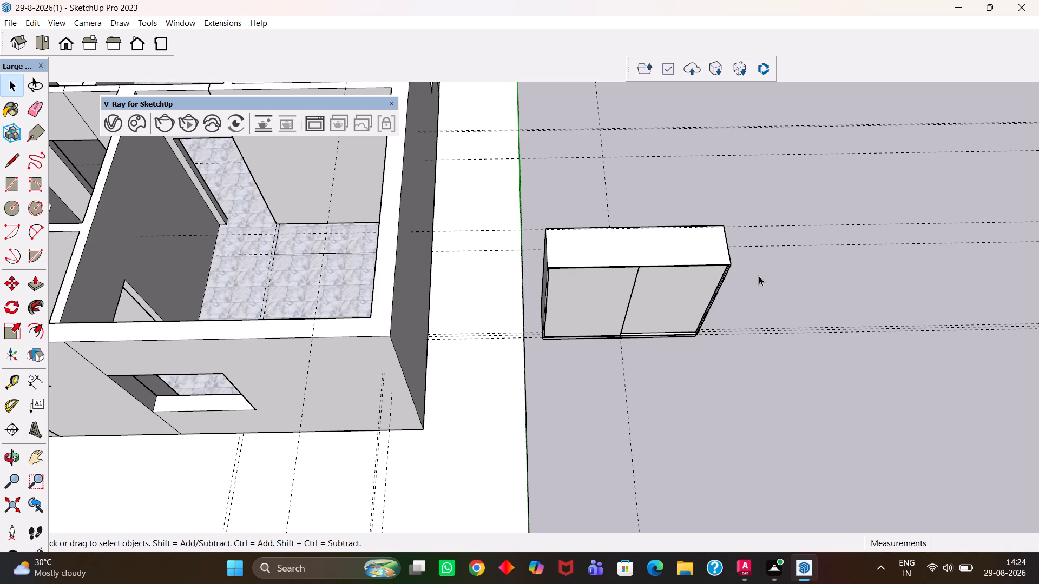
scroll(759, 276, "down", 1)
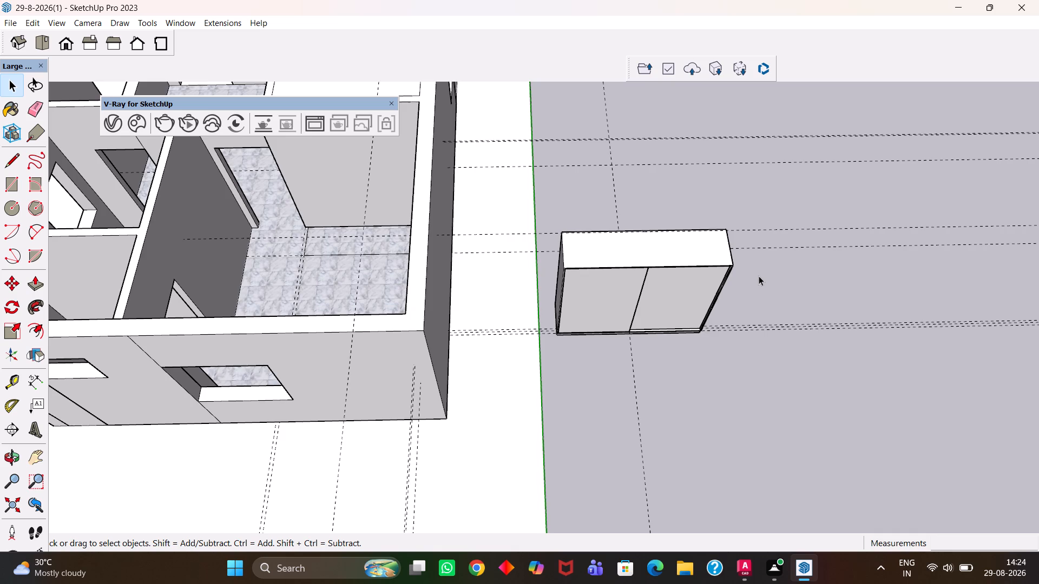
scroll(759, 276, "up", 2)
scroll(759, 276, "down", 2)
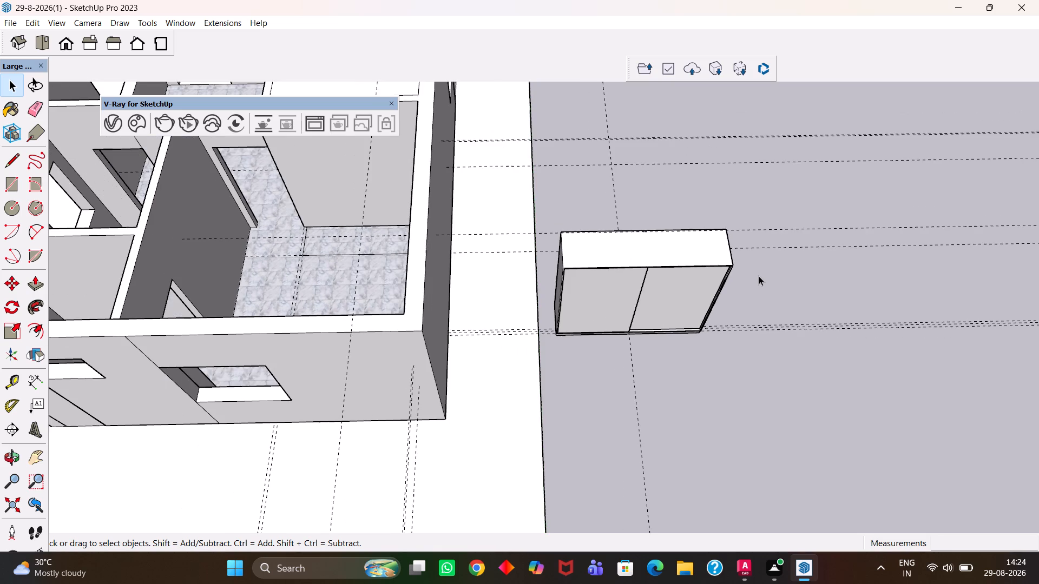
scroll(759, 276, "down", 3)
scroll(720, 295, "up", 4)
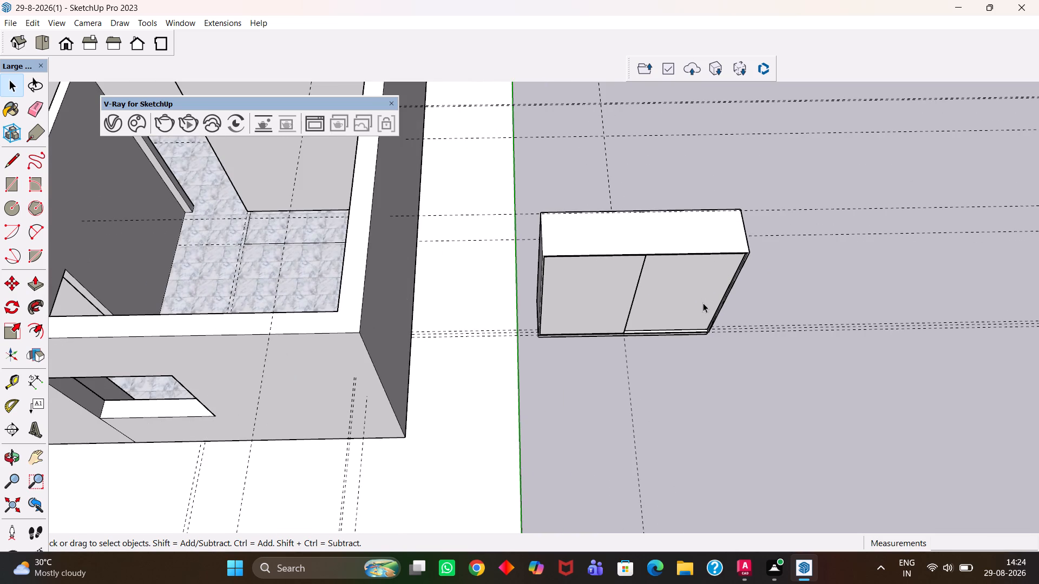
scroll(703, 303, "up", 2)
key("e")
left_click_drag(798, 296, 797, 356)
left_click_drag(781, 327, 774, 320)
left_click_drag(774, 320, 779, 340)
left_click_drag(773, 328, 763, 334)
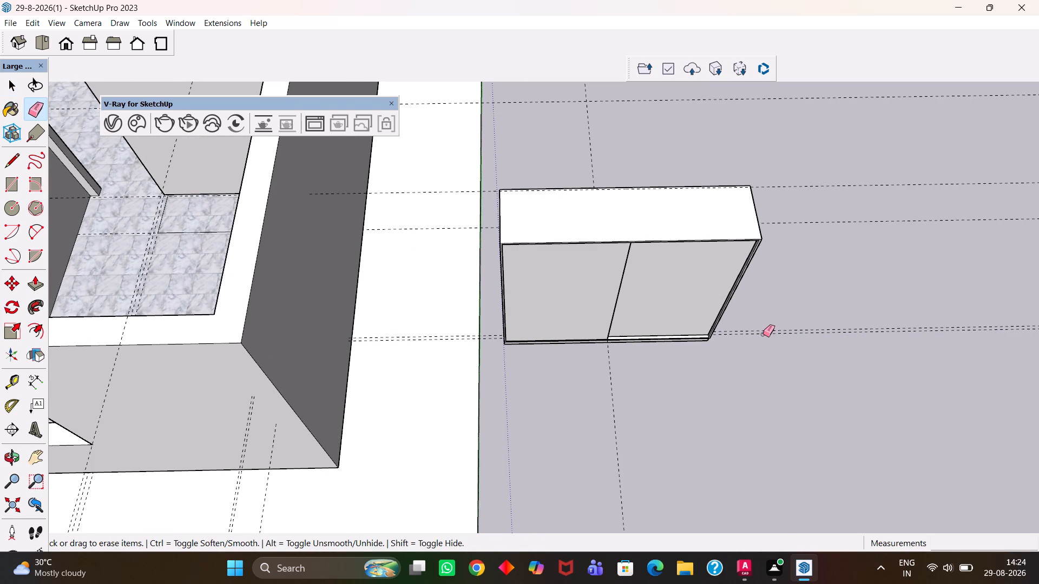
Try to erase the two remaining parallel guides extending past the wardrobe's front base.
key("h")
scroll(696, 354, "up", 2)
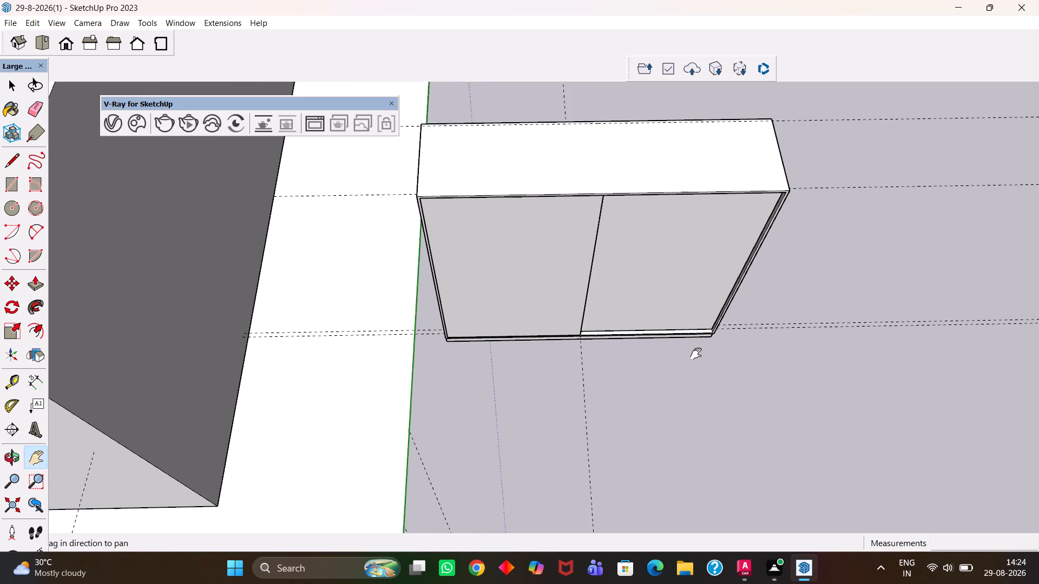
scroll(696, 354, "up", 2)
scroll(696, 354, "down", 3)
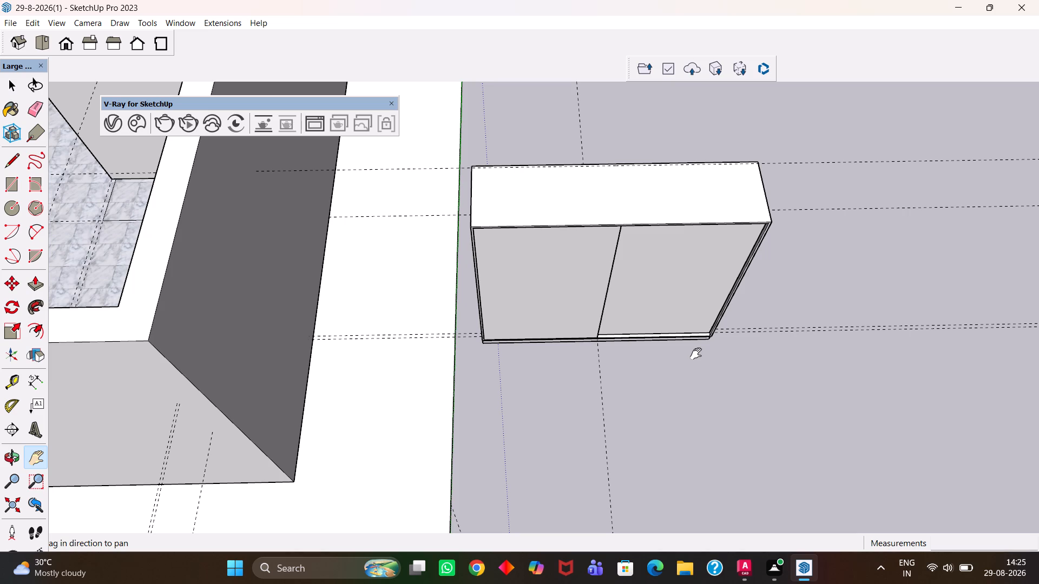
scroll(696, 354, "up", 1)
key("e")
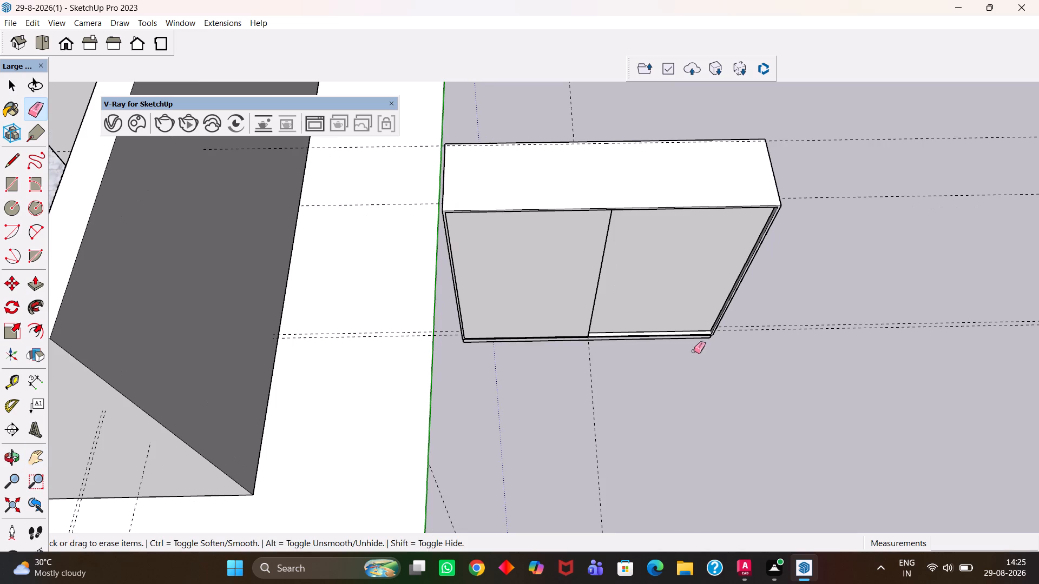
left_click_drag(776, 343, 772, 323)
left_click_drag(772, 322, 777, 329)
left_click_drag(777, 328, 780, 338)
Inside the wardrobe group, delete the two parallel guides extending past its front base, then close the group.
middle_click_drag(823, 368, 786, 338)
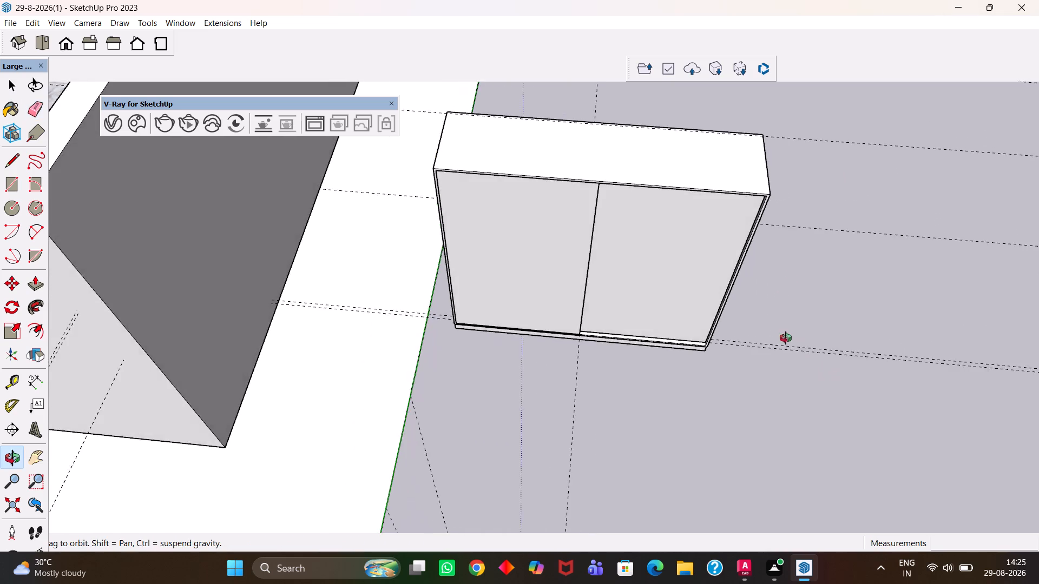
middle_click_drag(786, 338, 775, 327)
scroll(784, 336, "up", 4)
key("h")
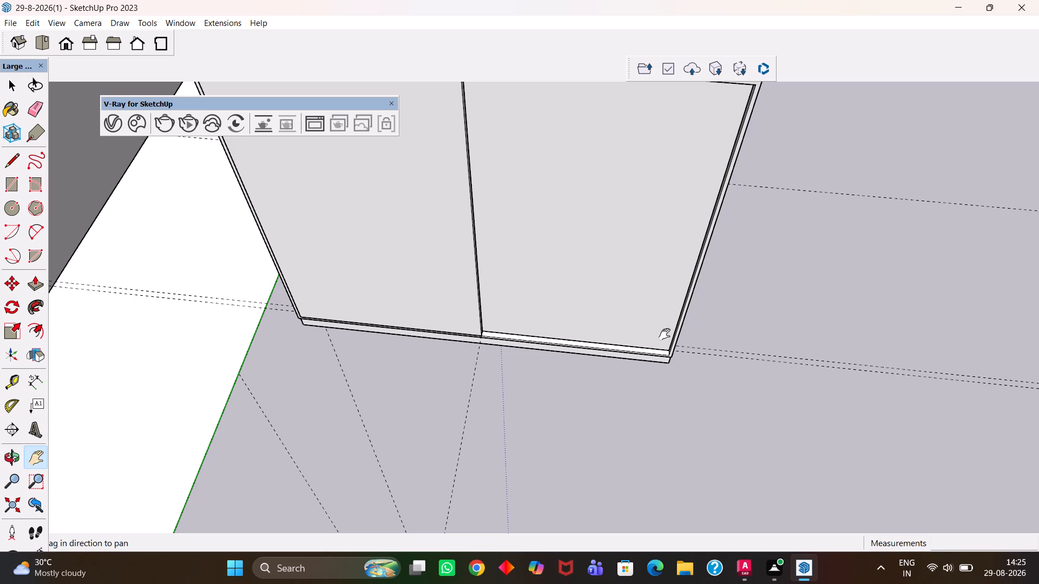
left_click_drag(665, 334, 495, 351)
middle_click_drag(583, 437, 549, 408)
scroll(560, 417, "up", 3)
key("space")
double_click(594, 331)
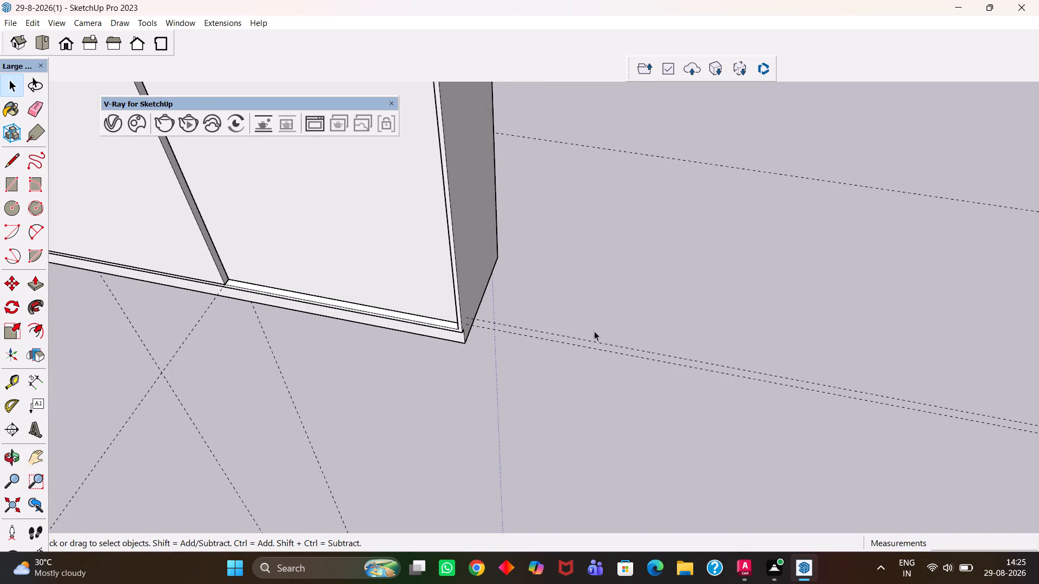
key("e")
left_click_drag(596, 327, 587, 356)
left_click_drag(576, 345, 561, 343)
key("space")
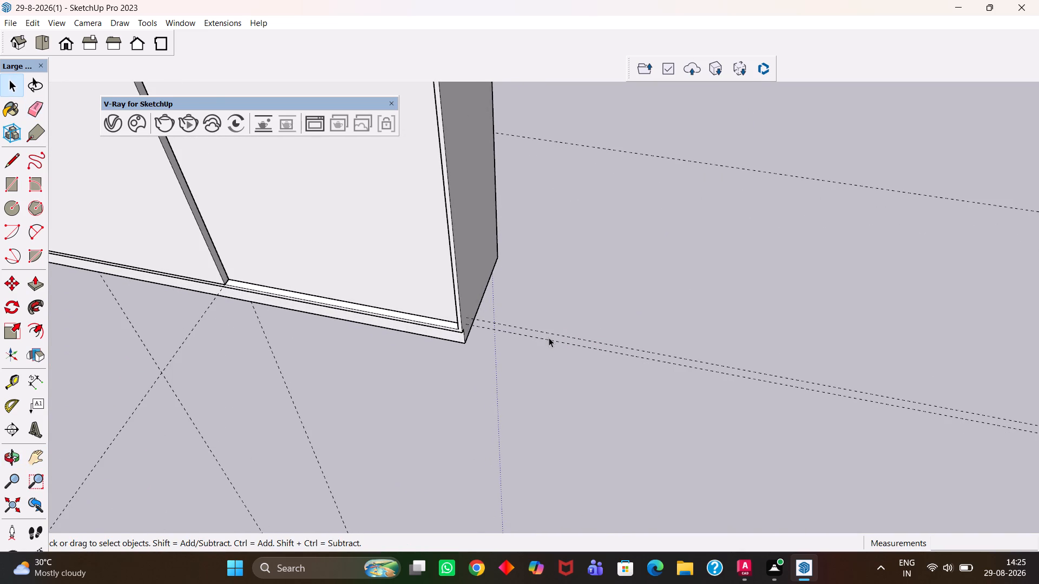
triple_click(549, 337)
left_click(546, 340)
left_click(546, 340)
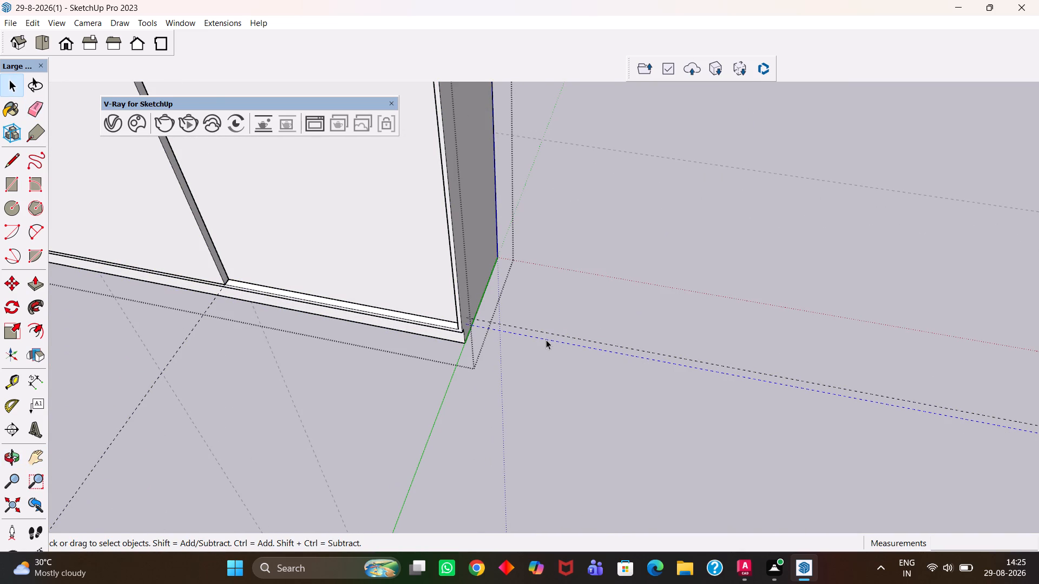
key("Delete")
left_click(558, 335)
key("Delete")
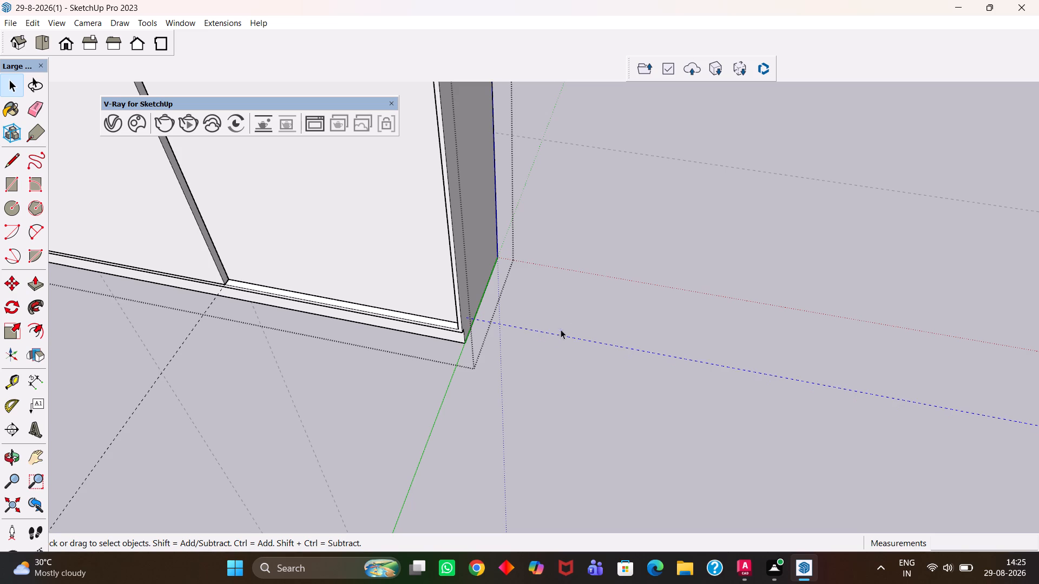
left_click(593, 316)
Inside the wardrobe group, delete the guide running forward from the base below the joint between the doors.
scroll(581, 321, "down", 6)
scroll(530, 336, "down", 4)
middle_click_drag(493, 353, 610, 319)
scroll(510, 353, "up", 1)
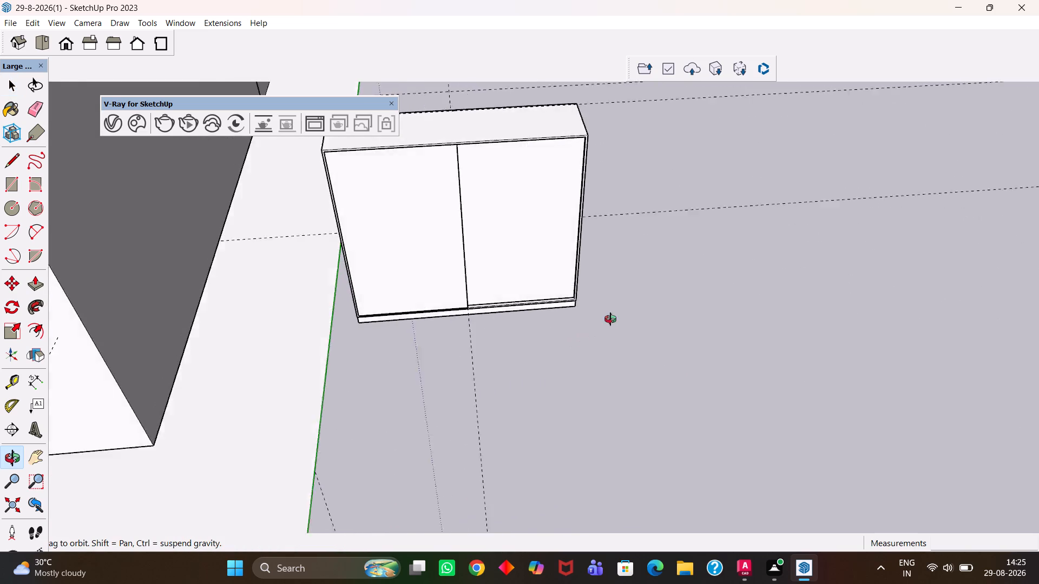
middle_click_drag(610, 319, 657, 320)
key("e")
left_click_drag(535, 355, 534, 355)
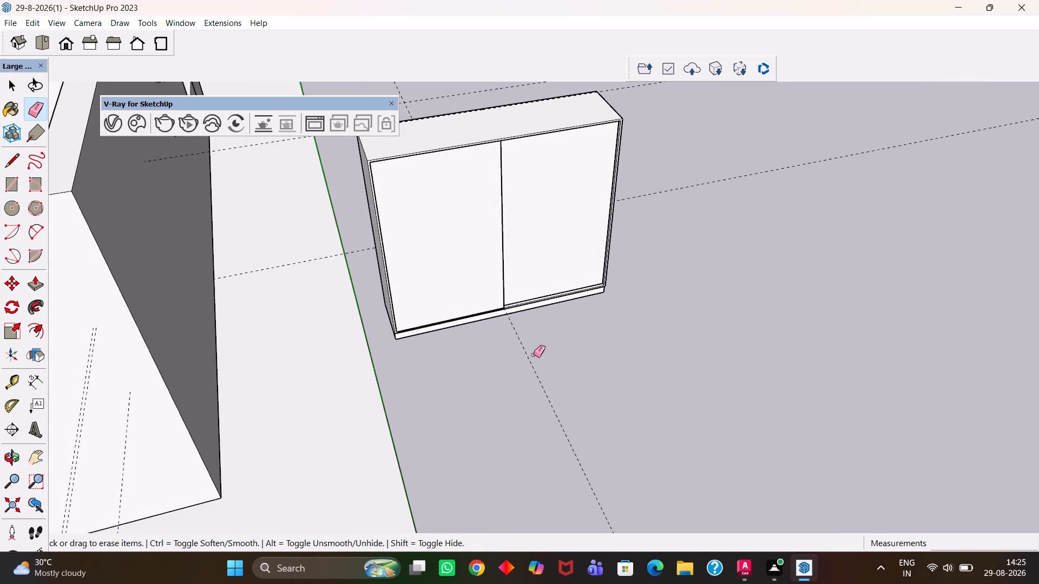
left_click_drag(534, 355, 511, 354)
key("space")
left_click(525, 344)
left_click(522, 342)
left_click(517, 344)
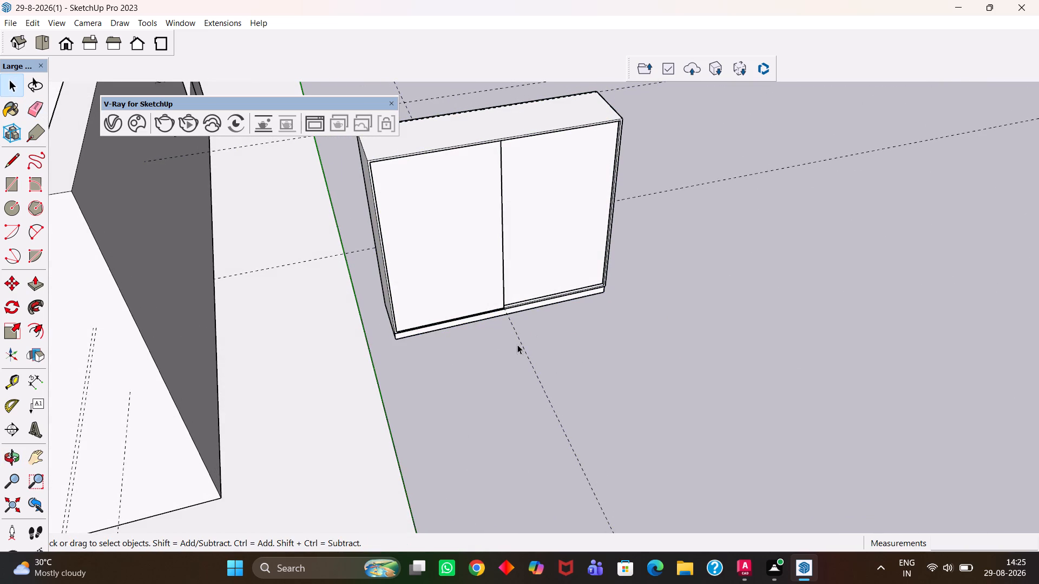
left_click(522, 345)
triple_click(522, 345)
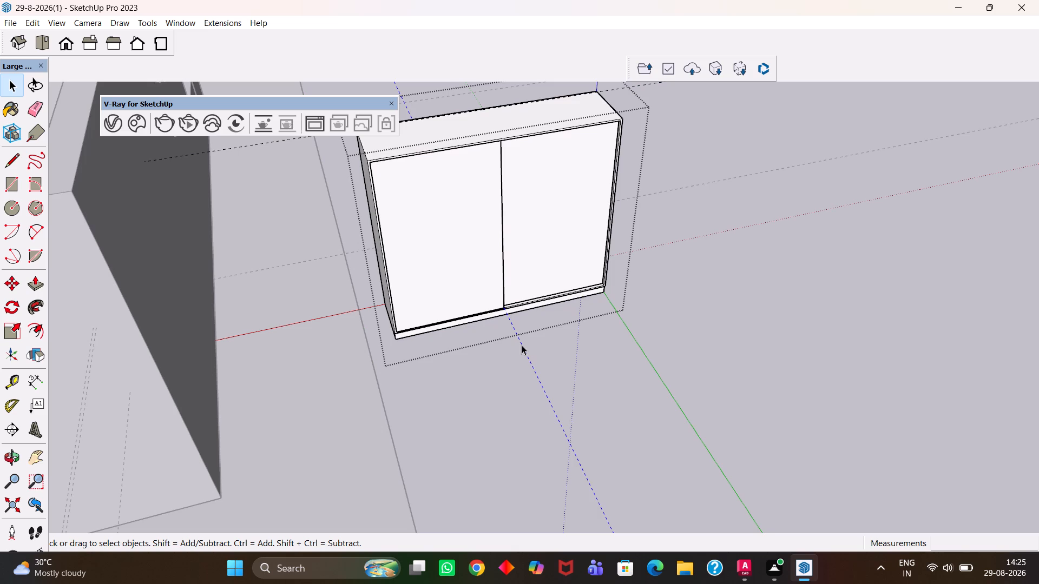
key("Delete")
left_click(548, 369)
Inside the wardrobe group, delete the two lengthwise guides, one along the rear top edge and one extending past the side panel.
scroll(525, 367, "down", 5)
middle_click_drag(630, 336, 432, 343)
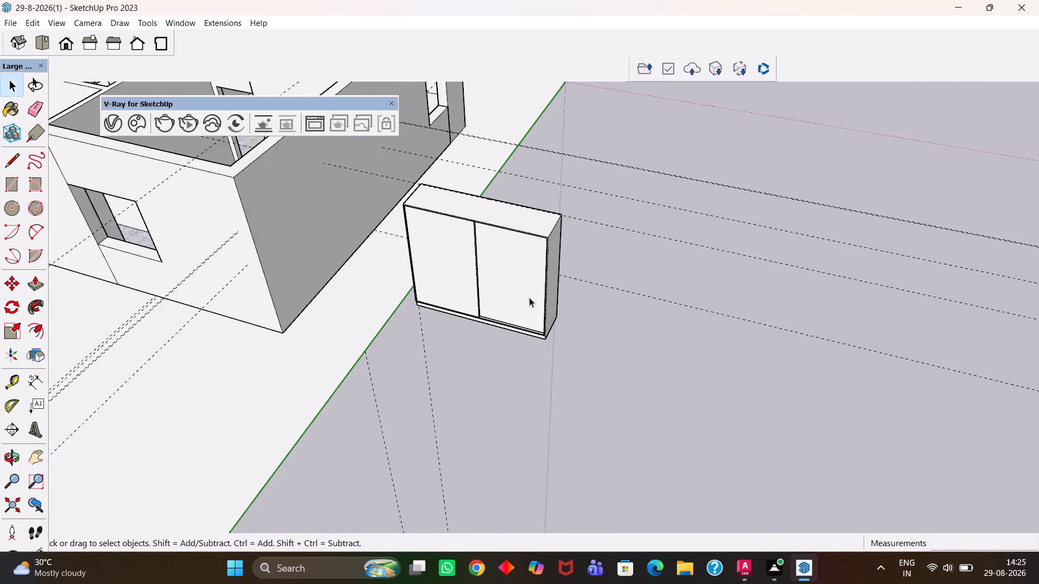
scroll(548, 282, "up", 5)
middle_click_drag(575, 291, 553, 337)
scroll(610, 303, "up", 1)
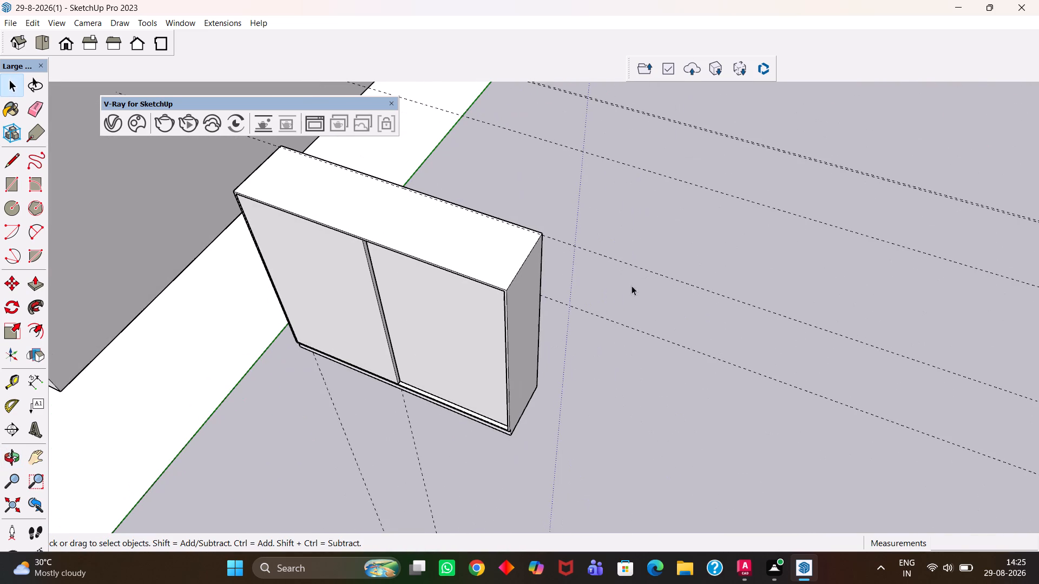
left_click(633, 269)
double_click(633, 269)
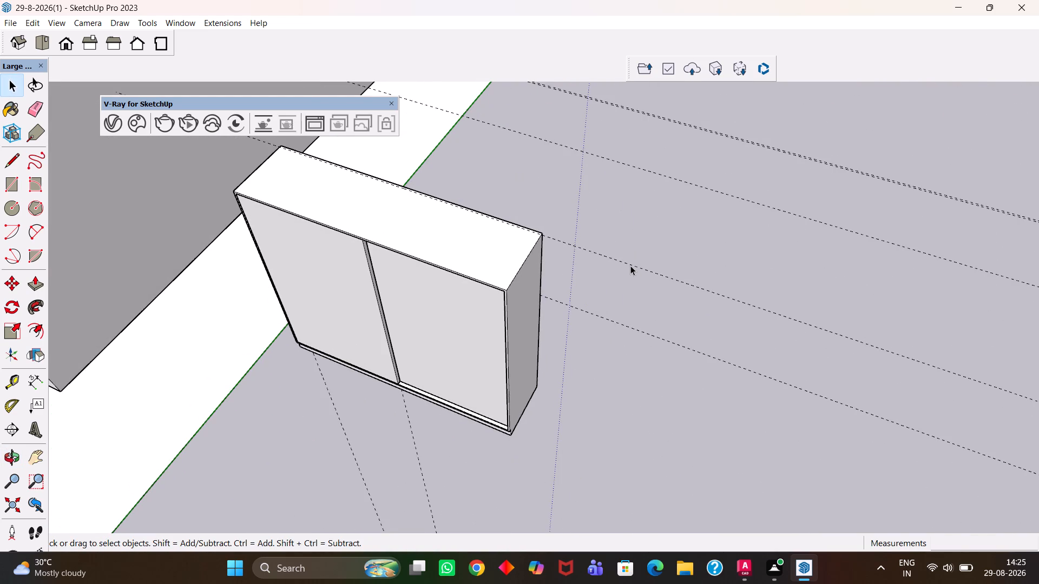
double_click(630, 266)
left_click(629, 264)
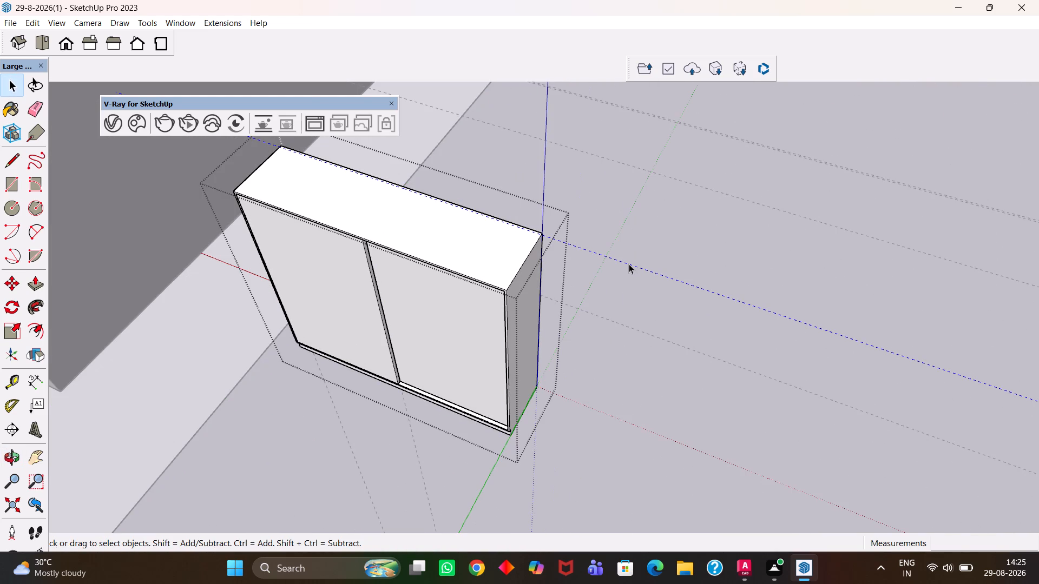
key("Delete")
triple_click(636, 328)
key("Delete")
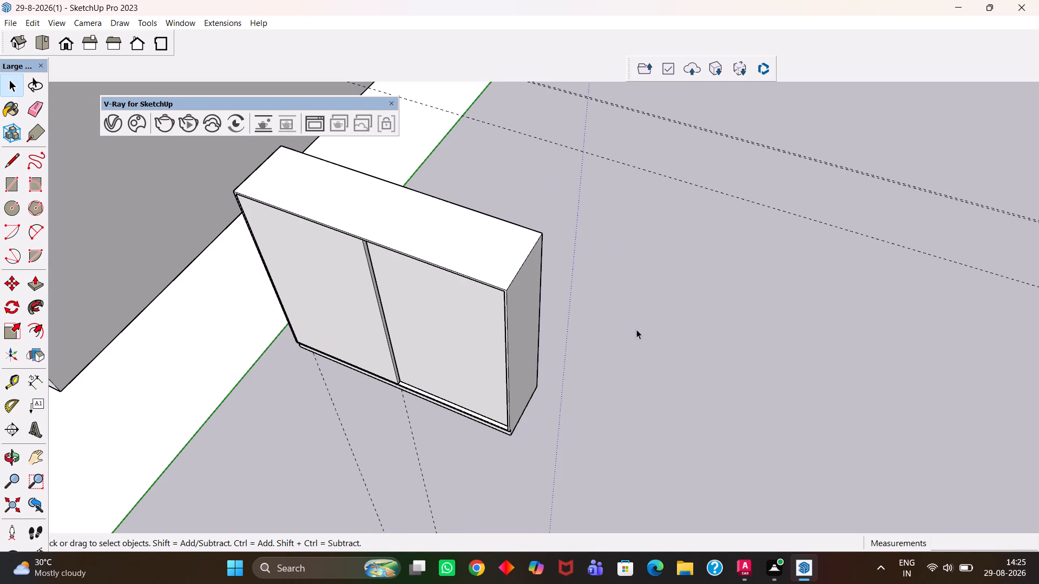
left_click(659, 309)
Copy the sliding-door wardrobe about 15' 4 1/2" onto the room's marked floor strip, aligning its front base corner with the strip's corner at the wall.
scroll(649, 310, "down", 6)
middle_click_drag(551, 340, 694, 349)
scroll(561, 341, "up", 1)
key("h")
scroll(655, 337, "up", 1)
left_click_drag(614, 307, 584, 359)
middle_click_drag(570, 368, 567, 378)
scroll(567, 378, "up", 2)
key("space")
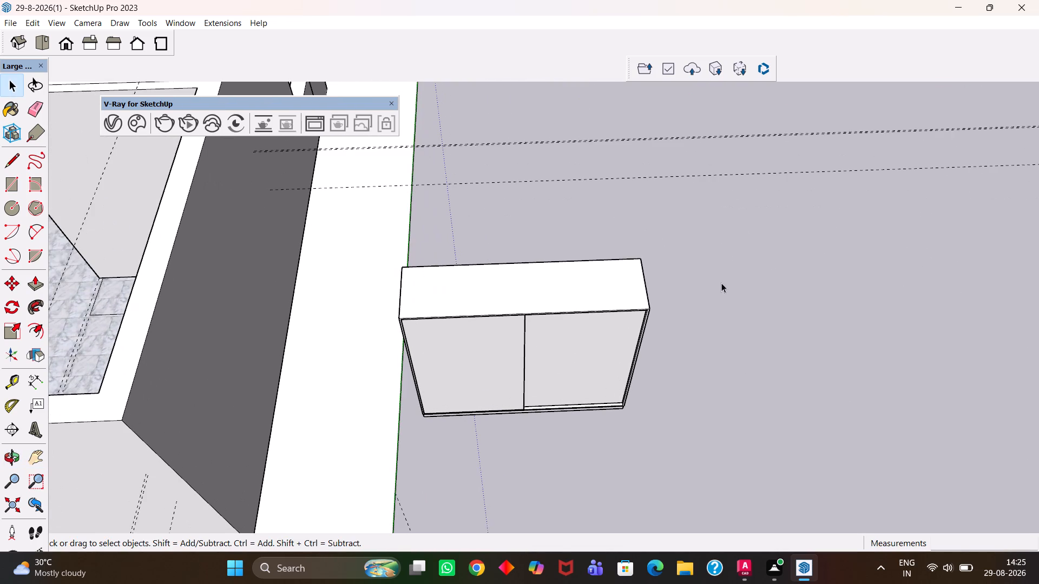
left_click(721, 283)
left_click_drag(707, 239, 484, 440)
middle_click_drag(595, 407, 542, 421)
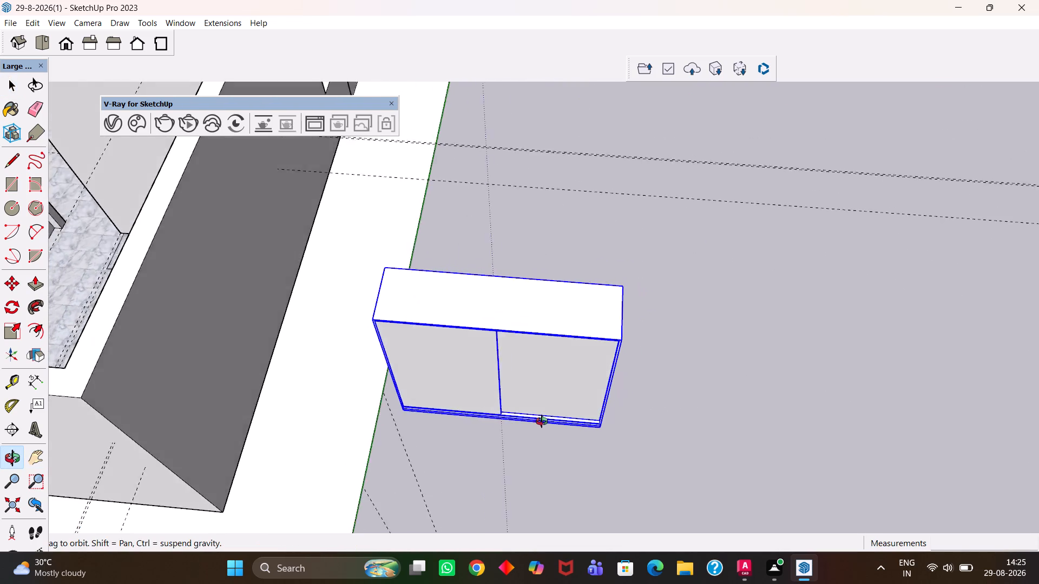
middle_click_drag(542, 421, 688, 255)
middle_click_drag(707, 252, 597, 328)
scroll(597, 328, "up", 3)
key("m")
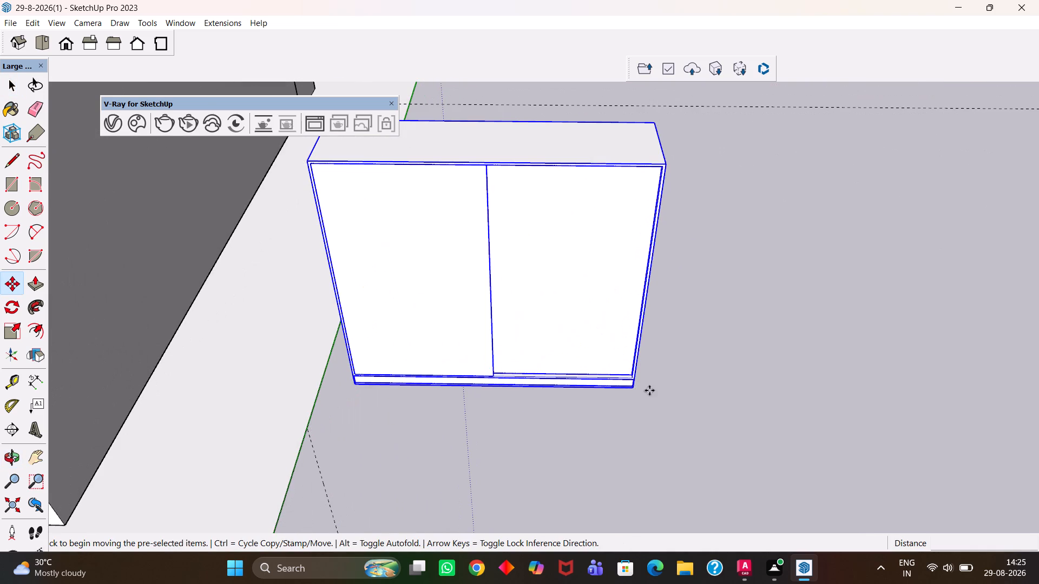
left_click(632, 388)
key("h")
scroll(548, 311, "down", 7)
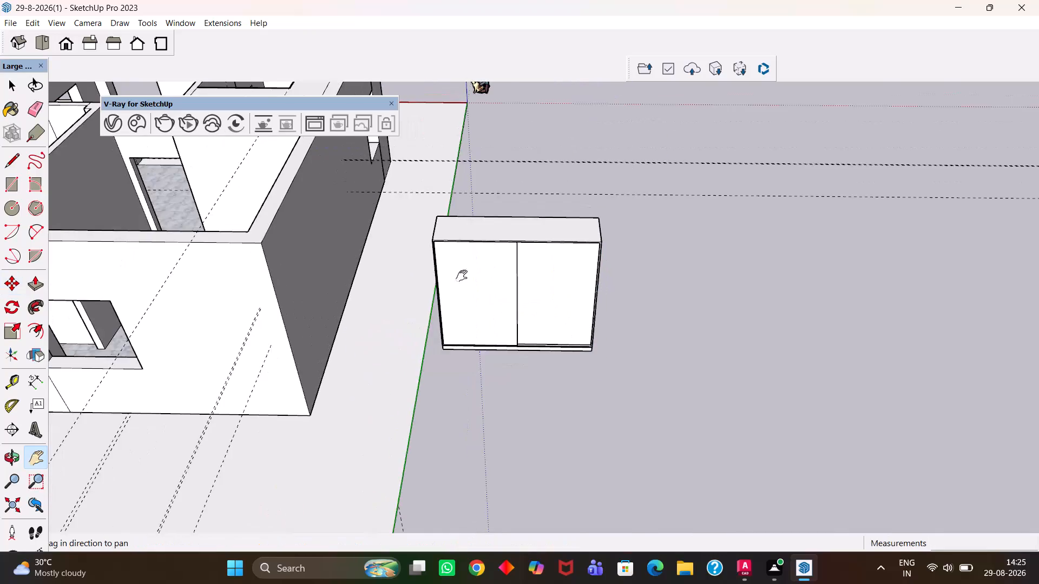
left_click_drag(453, 273, 794, 373)
middle_click_drag(599, 293, 605, 373)
scroll(605, 373, "up", 10)
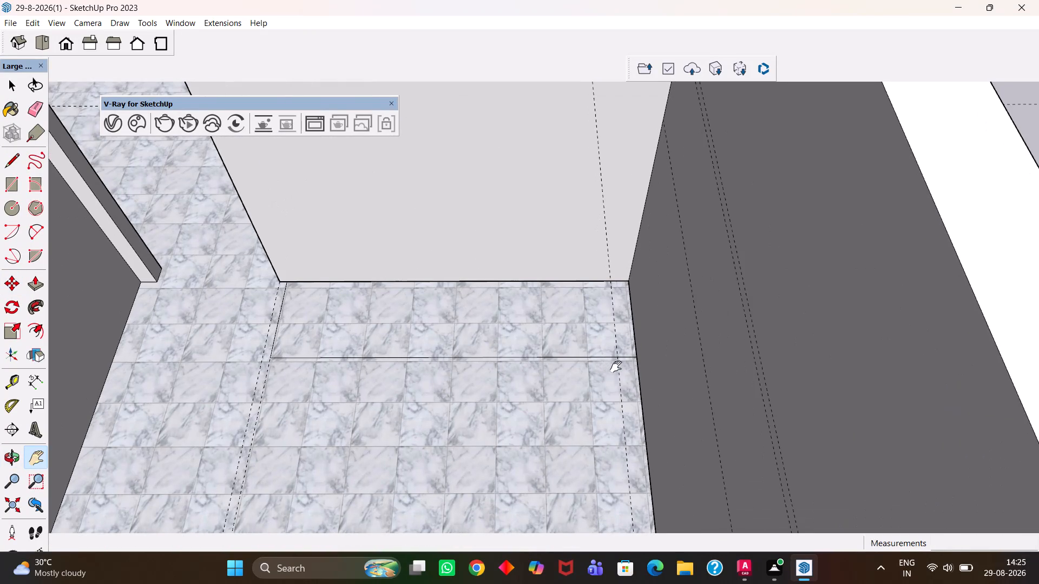
middle_click_drag(621, 367, 636, 357)
scroll(636, 357, "up", 3)
key("Escape")
left_click(641, 343)
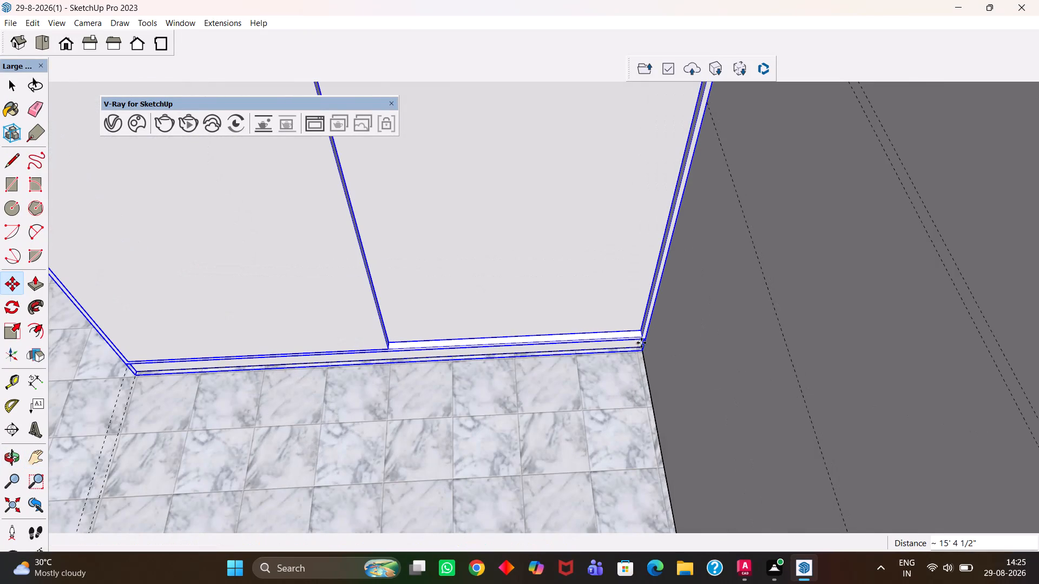
Examine how the copied wardrobe fits between the room's side wall, back wall and doorway.
key("h")
scroll(636, 337, "down", 1)
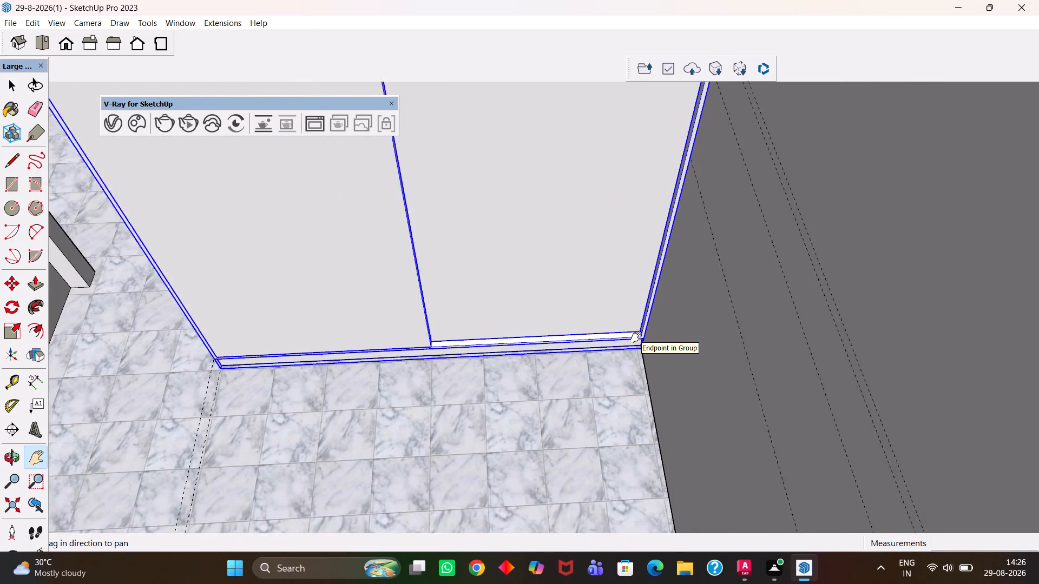
scroll(636, 337, "down", 4)
left_click_drag(545, 317, 599, 389)
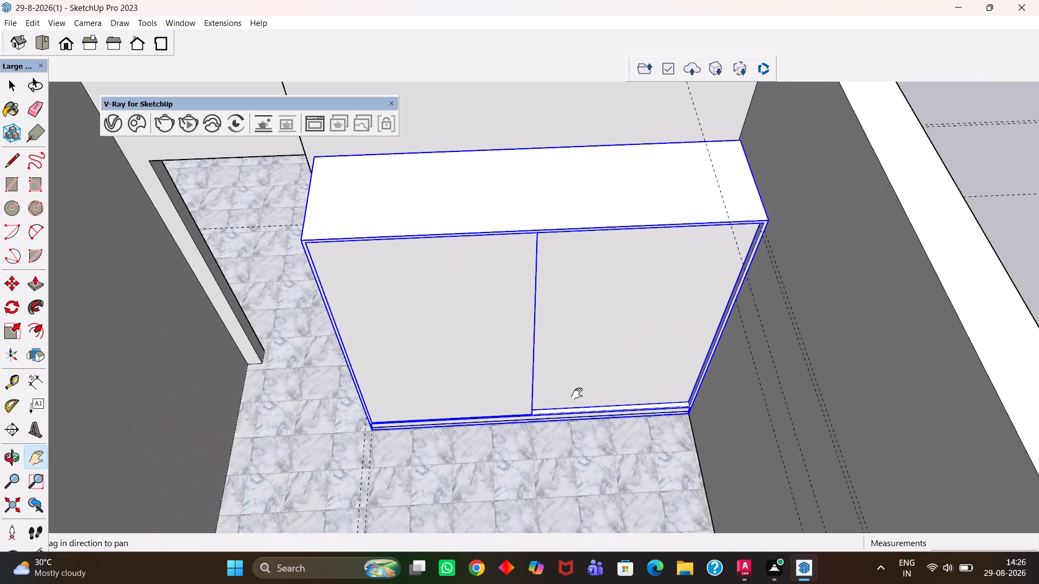
scroll(591, 404, "down", 5)
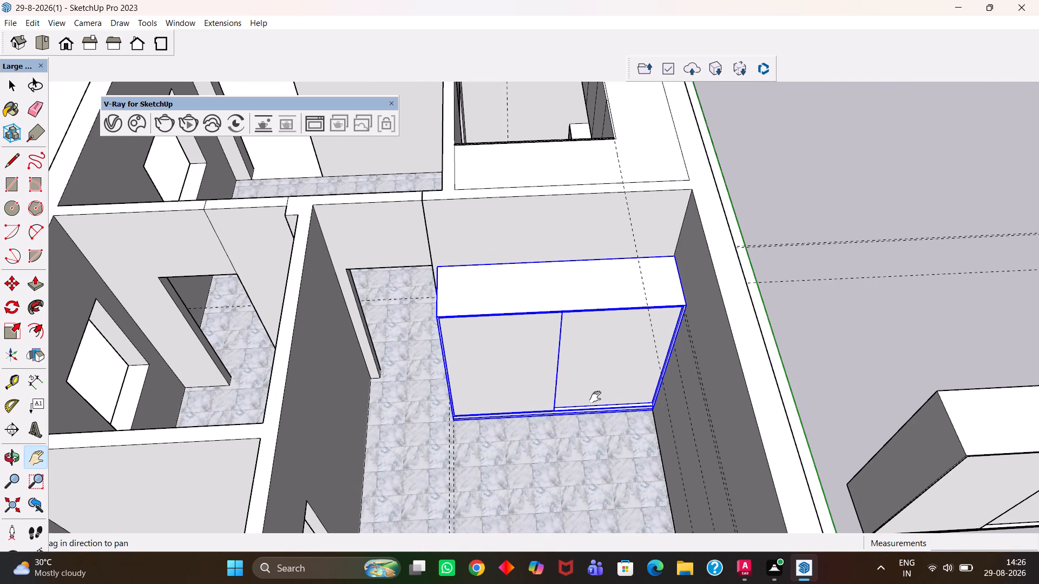
scroll(532, 404, "down", 5)
scroll(509, 332, "up", 6)
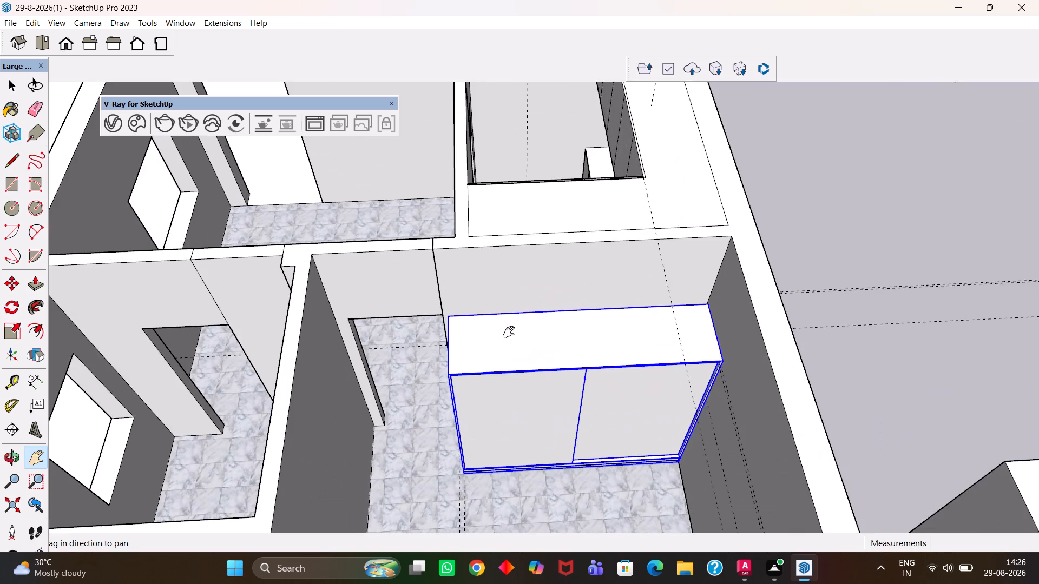
scroll(508, 330, "up", 3)
middle_click_drag(554, 356, 585, 367)
scroll(588, 360, "up", 1)
scroll(582, 368, "down", 4)
key("h")
left_click_drag(613, 430, 626, 371)
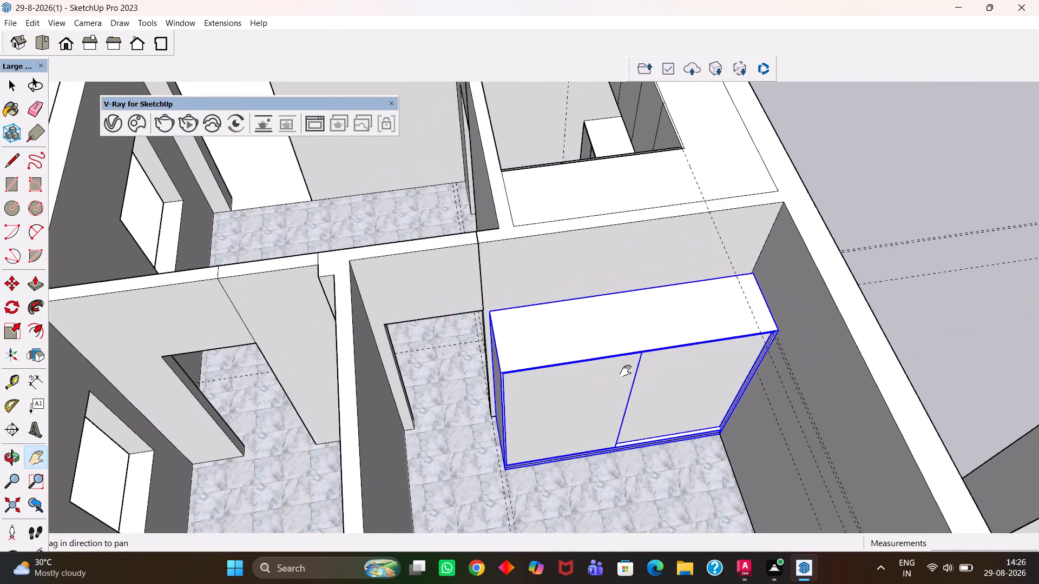
left_click_drag(626, 371, 611, 262)
middle_click_drag(527, 324, 583, 369)
middle_click(583, 369)
scroll(583, 369, "up", 3)
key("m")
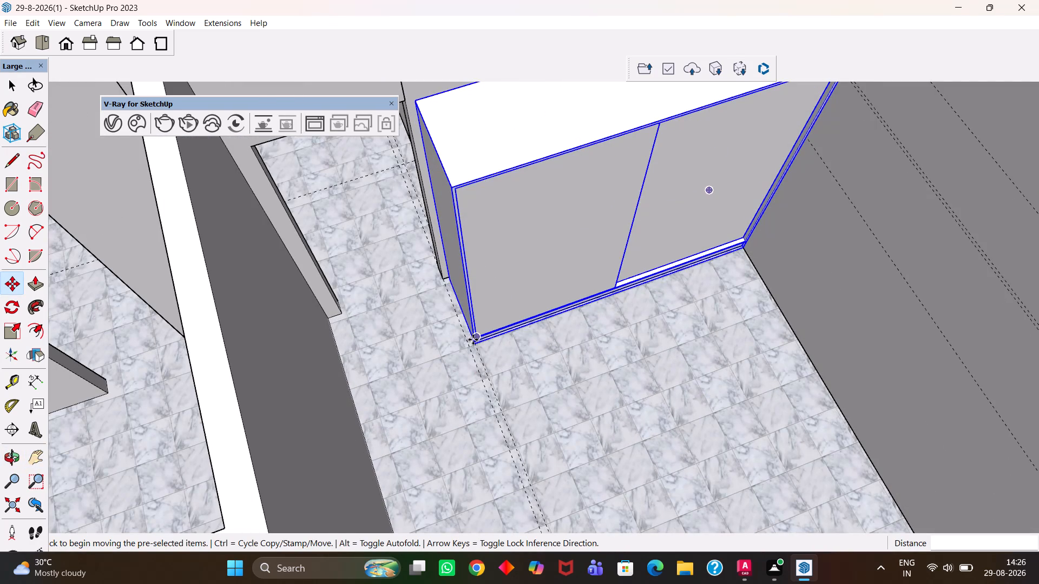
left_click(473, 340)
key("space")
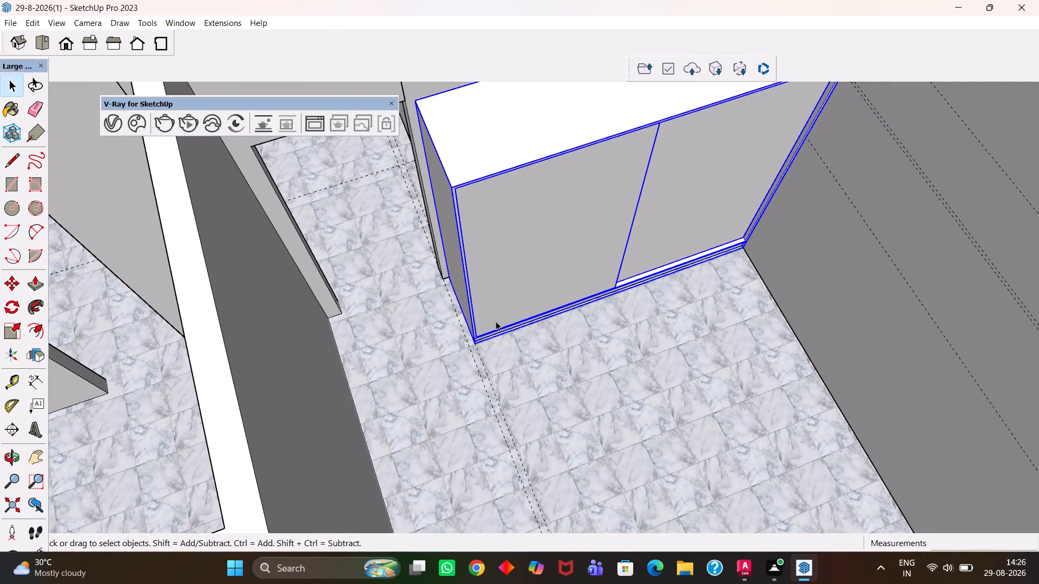
Hide the copied wardrobe in the room to expose the floor strip beneath it.
right_click(523, 298)
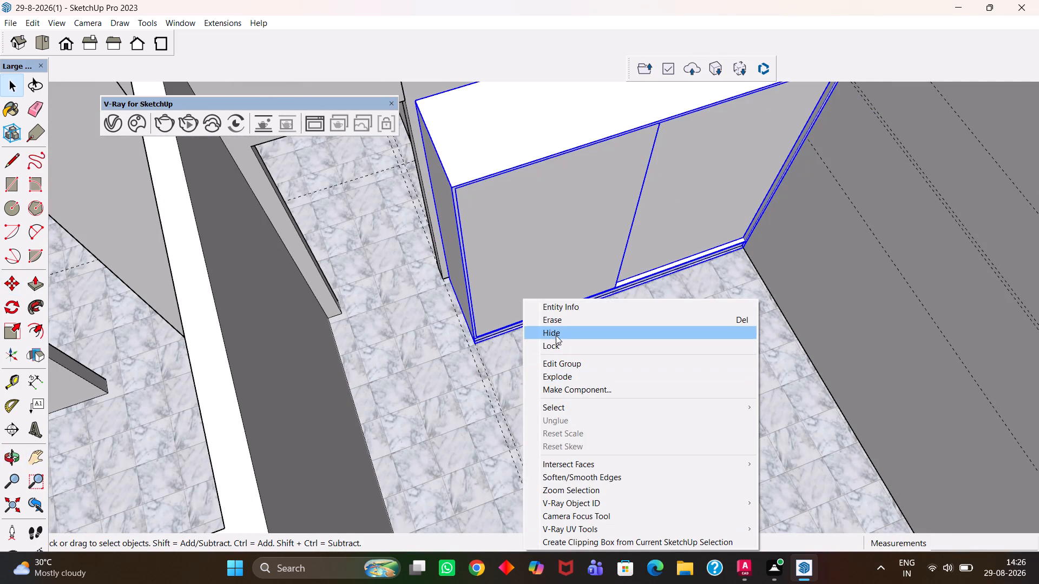
left_click(556, 335)
Copy the wardrobe's floor strip face from the room to the open area outside, beside the original wardrobe.
scroll(525, 307, "up", 2)
left_click(531, 298)
scroll(531, 298, "down", 7)
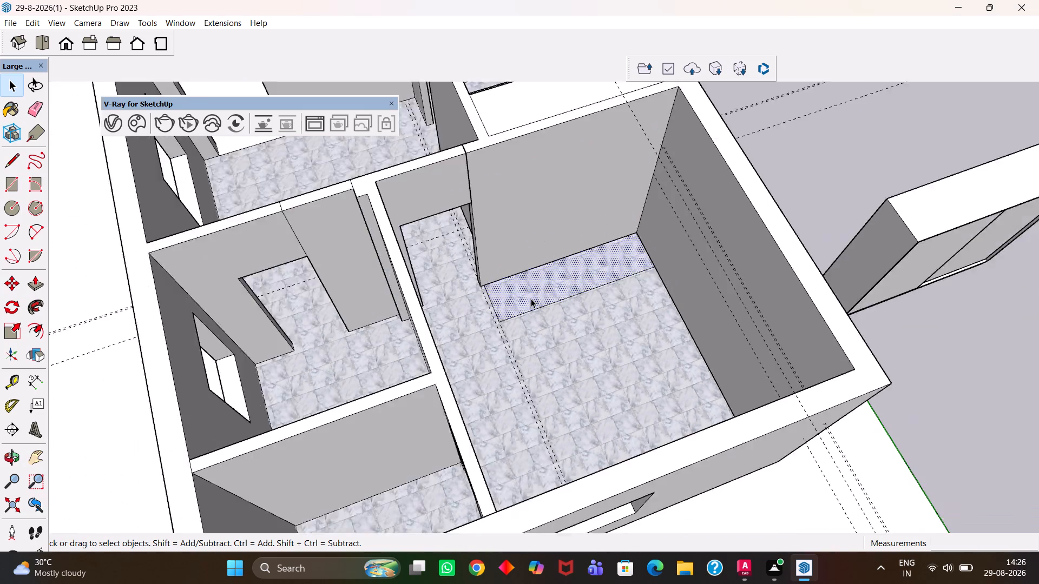
scroll(531, 298, "down", 7)
key("m")
left_click(547, 290)
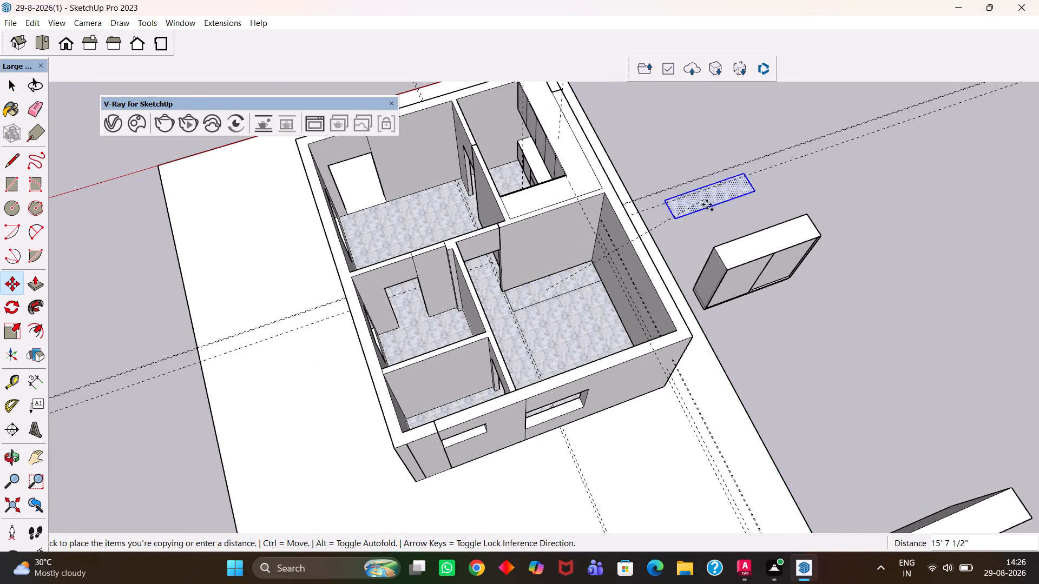
left_click(714, 220)
Push/Pull the copied floor strip face up 3' into a block.
scroll(708, 225, "up", 9)
key("h")
middle_click_drag(731, 214, 673, 224)
scroll(676, 225, "up", 1)
key("p")
left_click(703, 253)
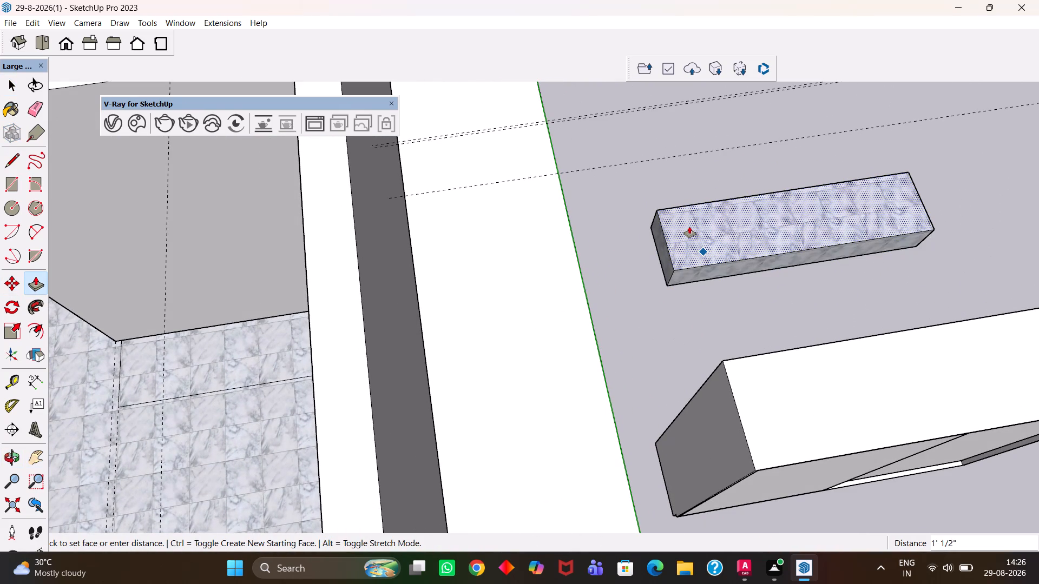
type("3'")
key("Return")
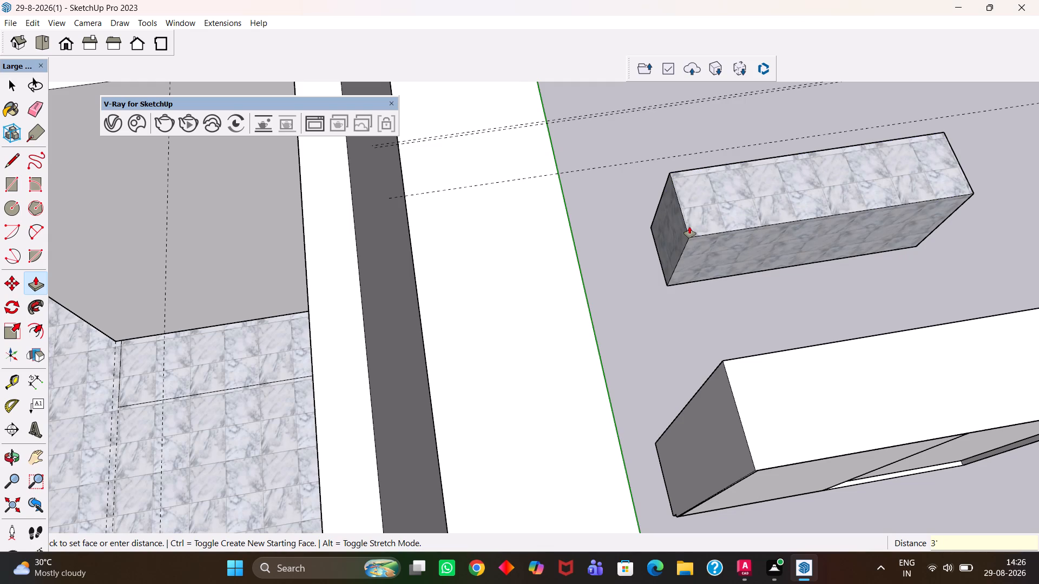
Paint the block's marble-textured top and front faces with the white Color M00 material.
key("b")
left_click_drag(765, 383, 764, 377)
left_click(775, 208)
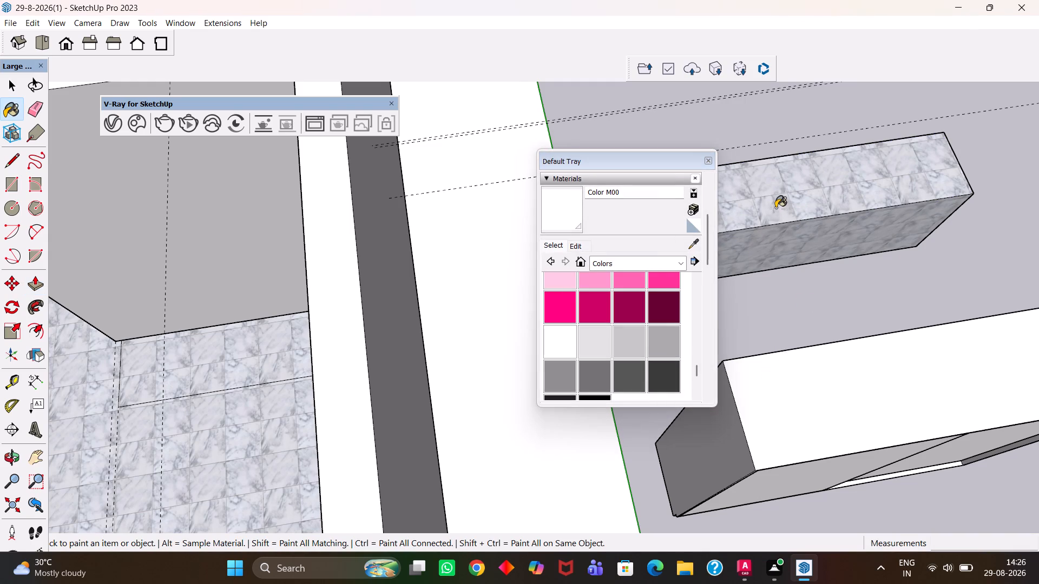
left_click(774, 233)
double_click(812, 209)
Select the entire marble-textured block, paint it with the white Color M00 material, and close the materials tray.
key("space")
triple_click(812, 203)
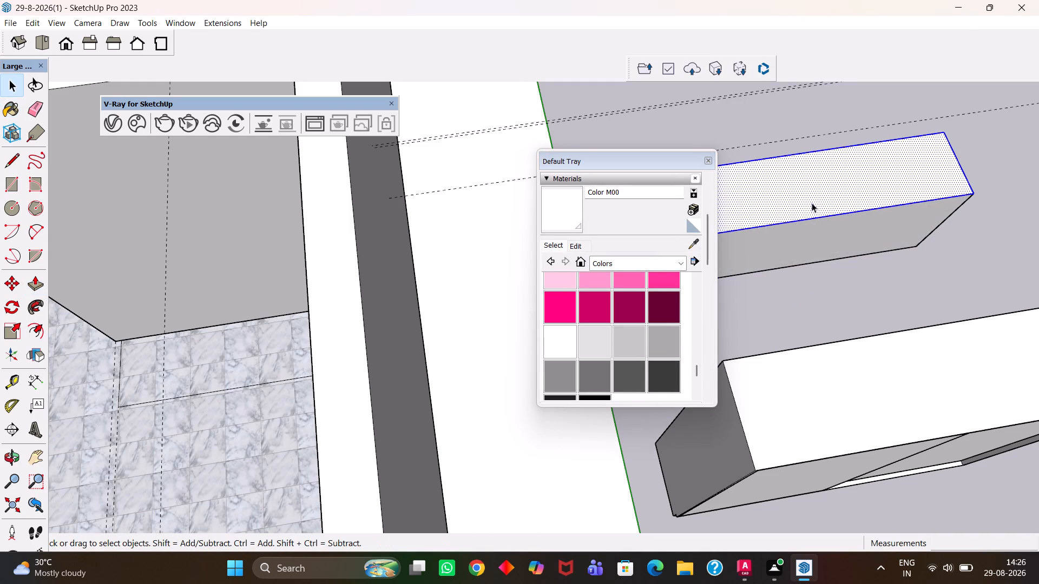
key("b")
left_click(809, 202)
left_click(707, 160)
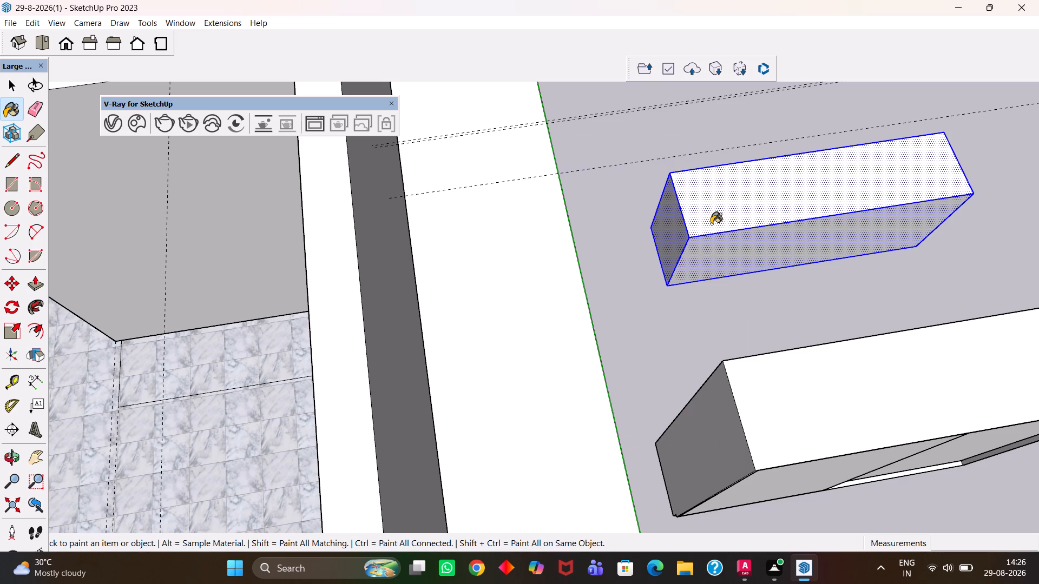
Divide the block's long top front edge into 4 equal segments.
key("h")
left_click_drag(749, 255, 552, 306)
scroll(592, 294, "up", 3)
middle_click_drag(576, 291, 575, 276)
scroll(576, 287, "up", 2)
key("space")
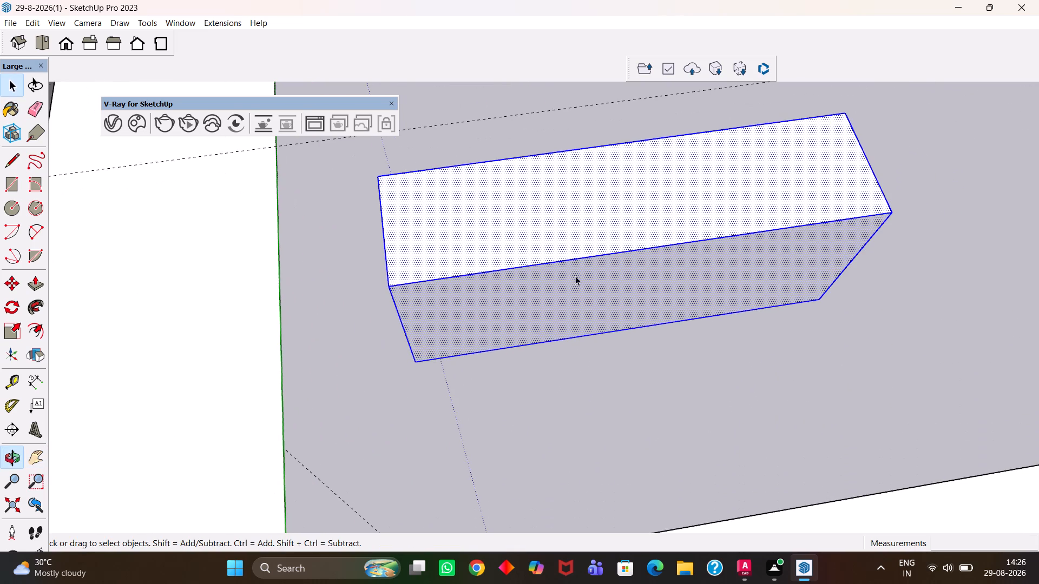
left_click(575, 261)
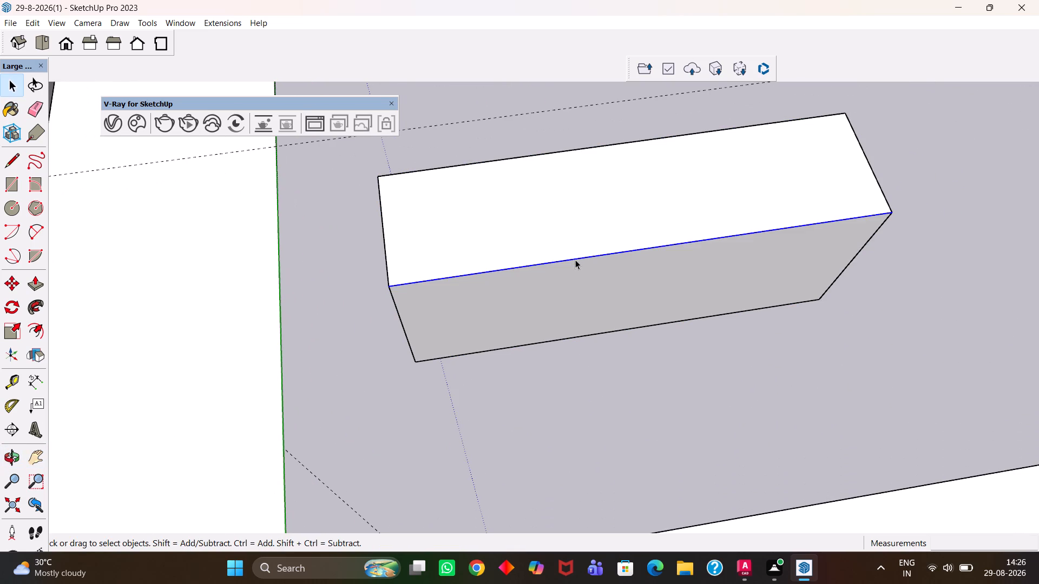
right_click(575, 260)
left_click(611, 339)
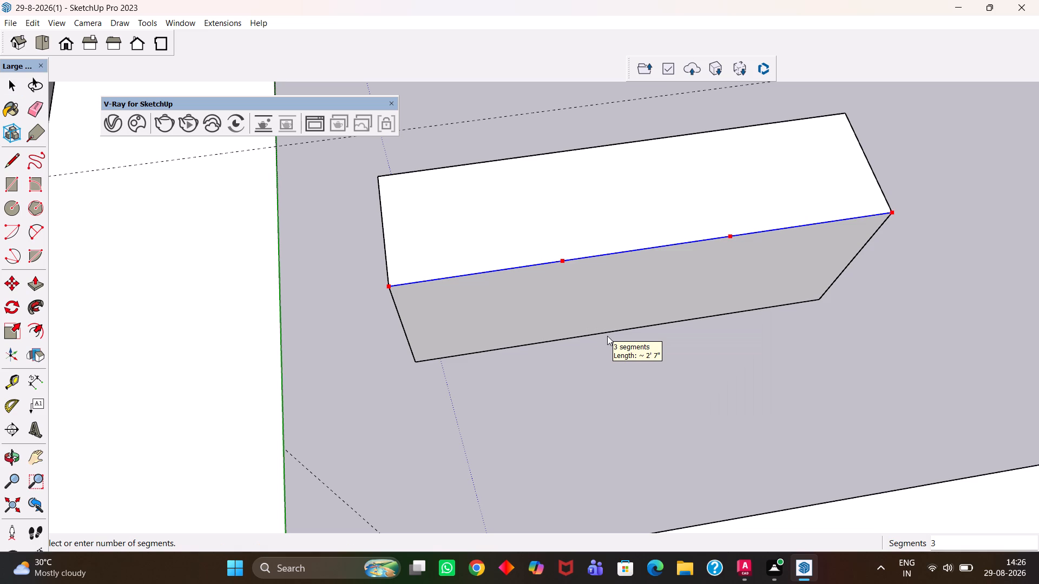
key("4")
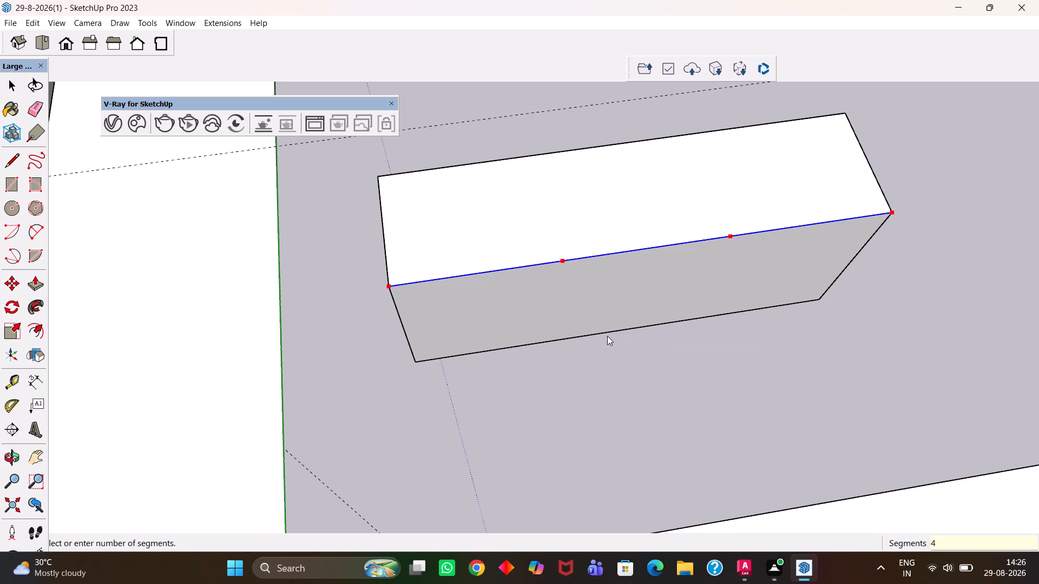
key("Return")
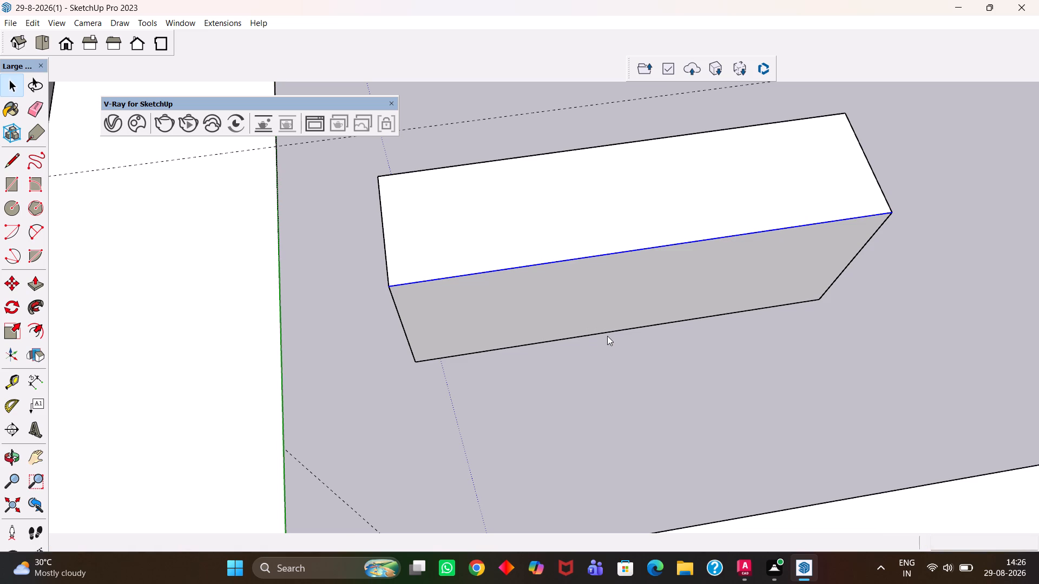
Place a guide across the block's front face, parallel to its right side edge, through the nearest division point, about 1' 11 1/2" away.
left_click(791, 229)
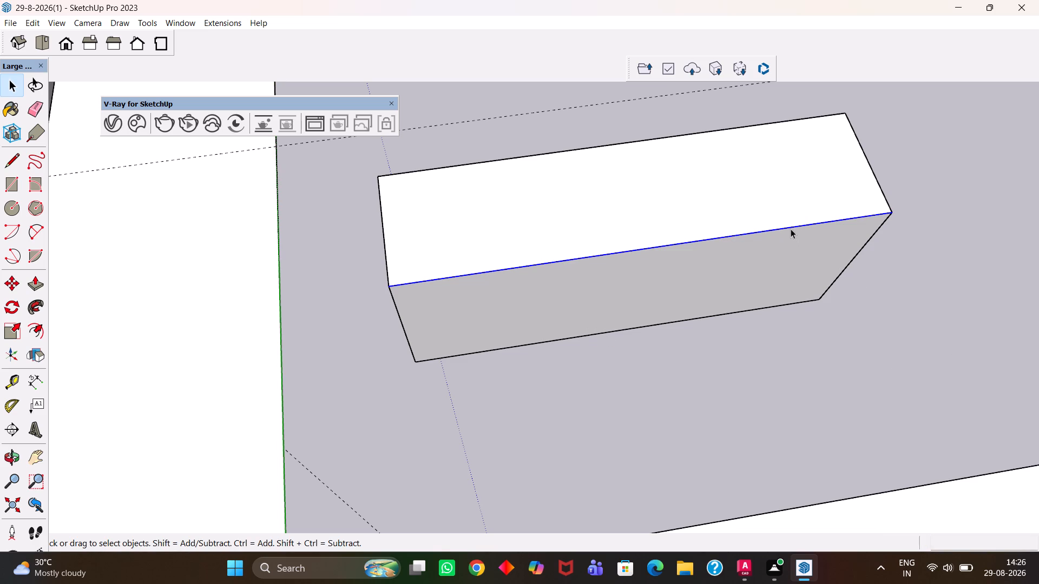
key("t")
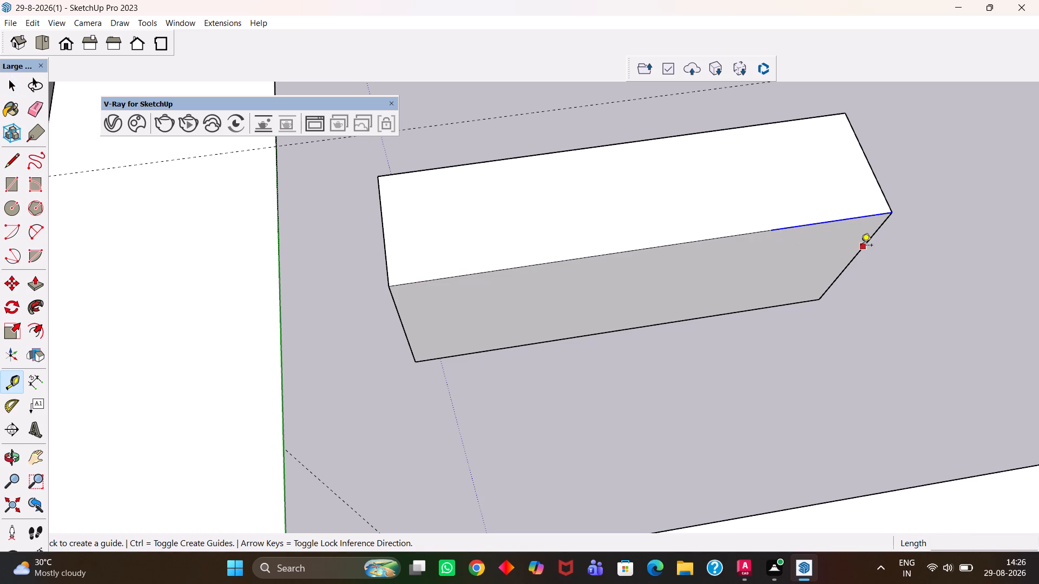
left_click(862, 246)
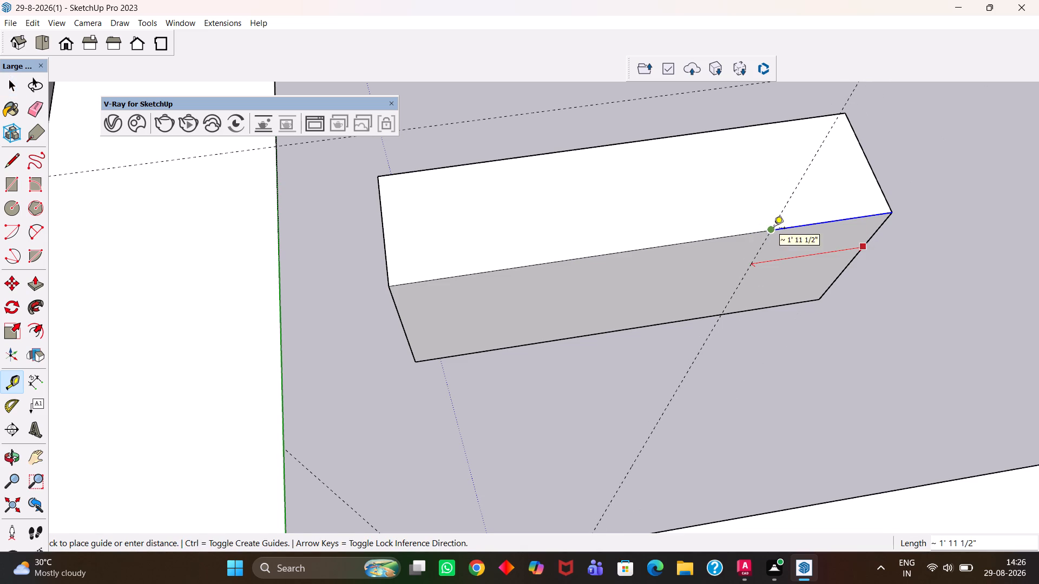
left_click(774, 229)
Draw a line along the guide from the top to the bottom edge of the block's front face, splitting off a quarter-width panel.
middle_click_drag(757, 302, 736, 274)
scroll(736, 274, "up", 2)
key("h")
left_click_drag(796, 247, 763, 267)
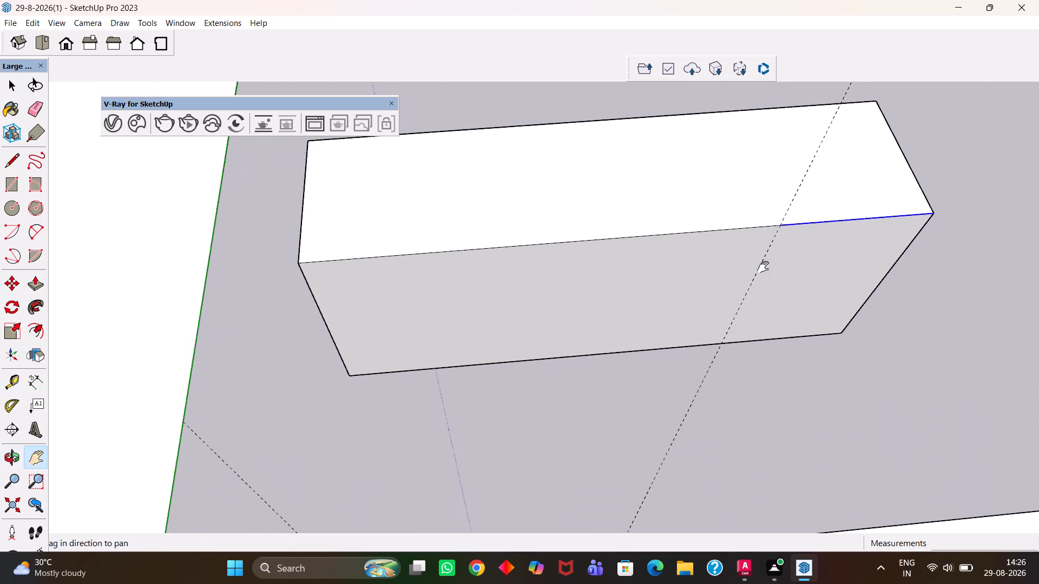
left_click_drag(763, 267, 673, 299)
middle_click_drag(669, 321, 687, 313)
scroll(683, 314, "up", 1)
key("l")
scroll(686, 305, "up", 1)
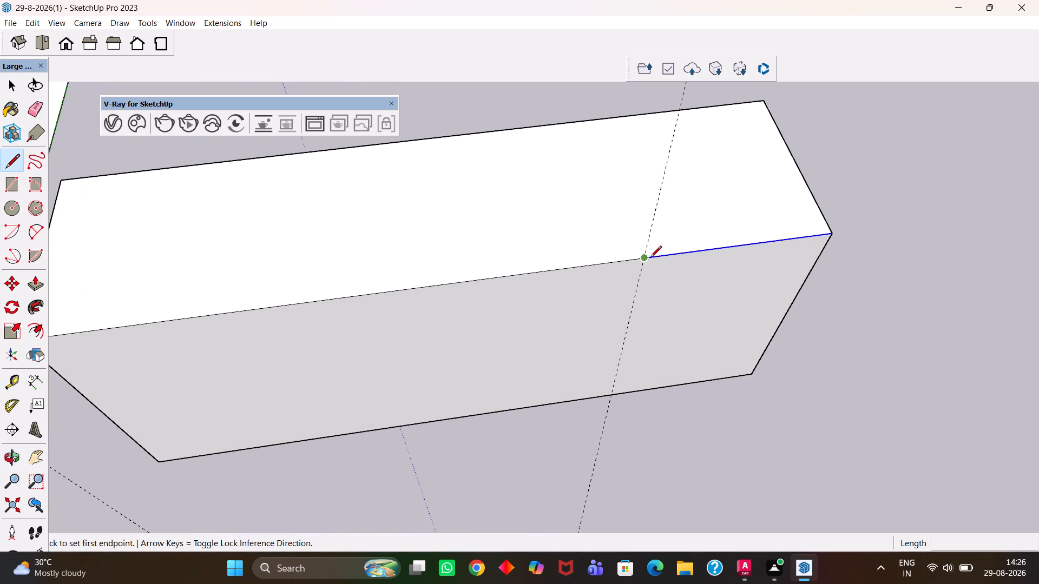
left_click(649, 258)
left_click(616, 391)
Copy the quarter-width front panel face about 1' 5" out from the block into the open area.
scroll(616, 384, "down", 3)
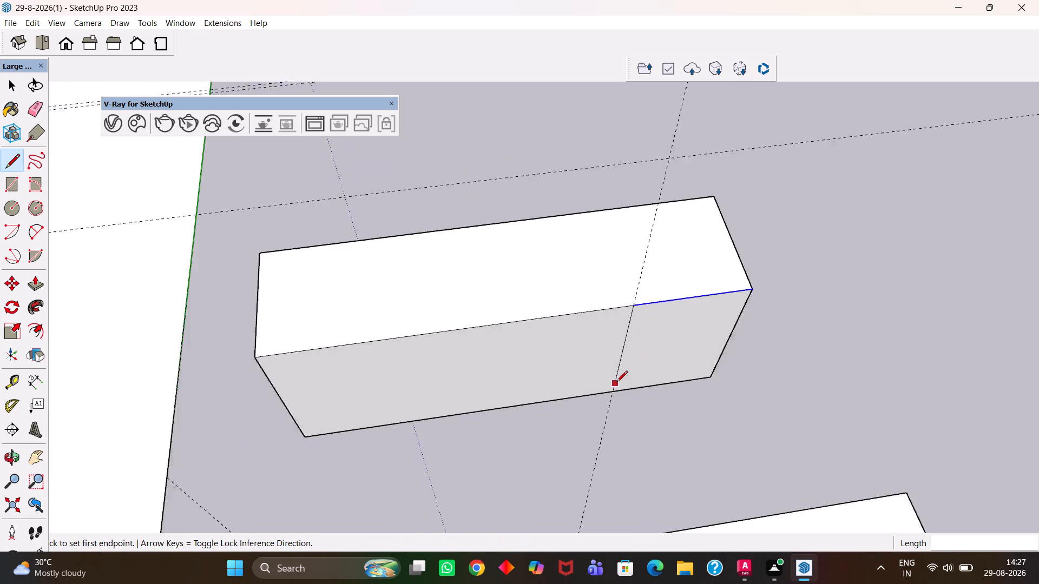
scroll(616, 383, "down", 2)
middle_click_drag(611, 357, 609, 389)
key("h")
scroll(609, 389, "up", 1)
left_click_drag(607, 394, 581, 347)
middle_click_drag(577, 346, 576, 358)
key("space")
left_click(640, 301)
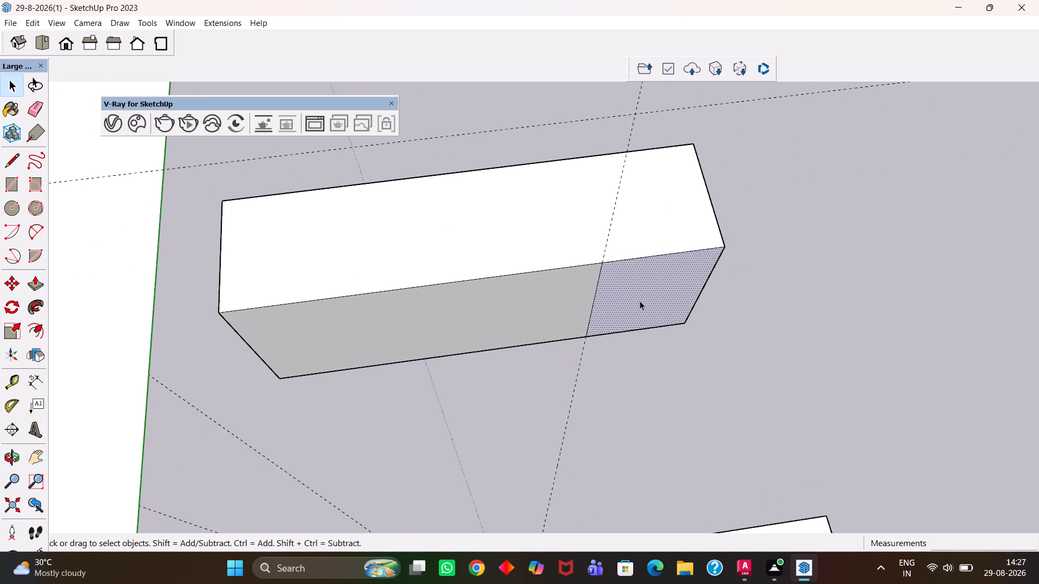
scroll(640, 301, "down", 3)
key("m")
left_click(640, 301)
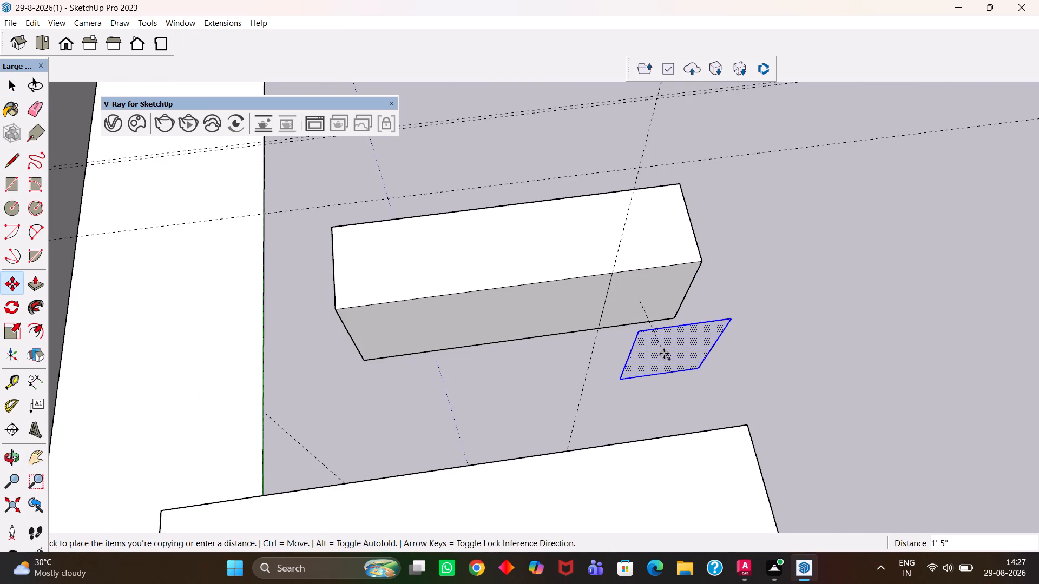
left_click(664, 354)
Push/Pull the copied panel face to a thickness of 18 mm.
key("p")
left_click(664, 354)
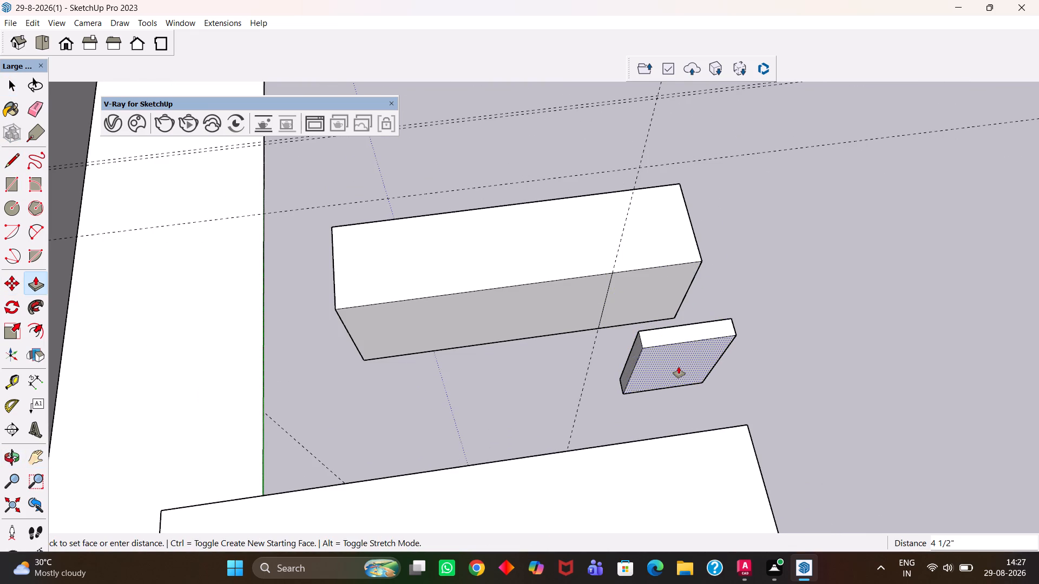
type("18MM")
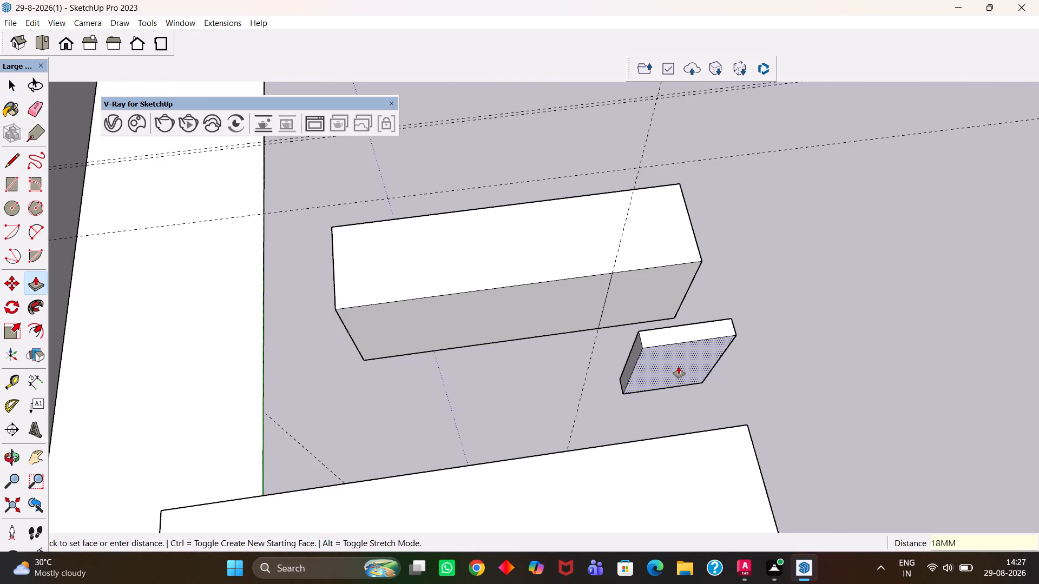
key("Return")
Select all of the 18 mm panel's geometry and make it a group.
key("space")
triple_click(678, 357)
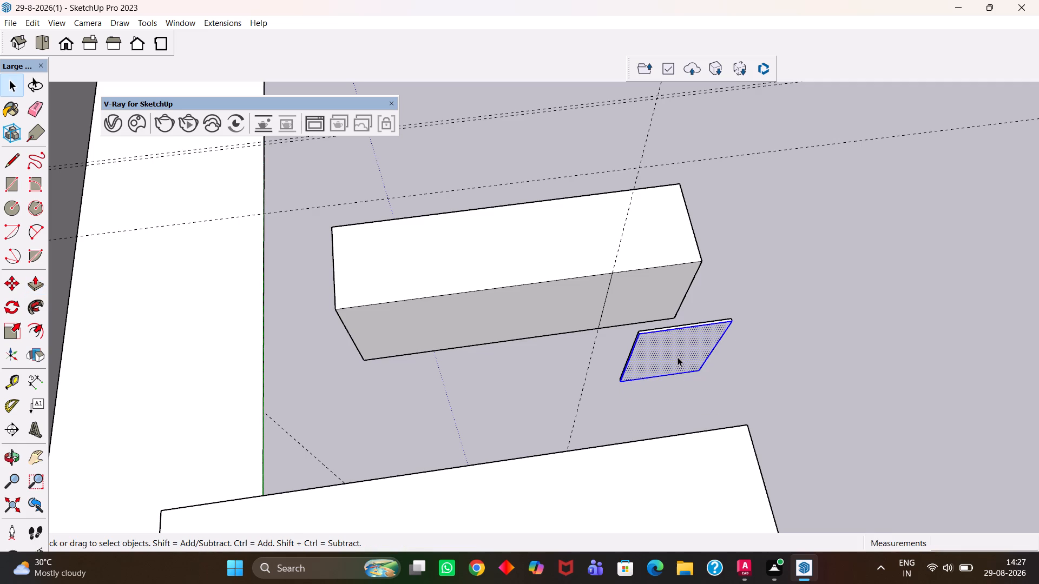
left_click(678, 357)
right_click(678, 357)
left_click(713, 224)
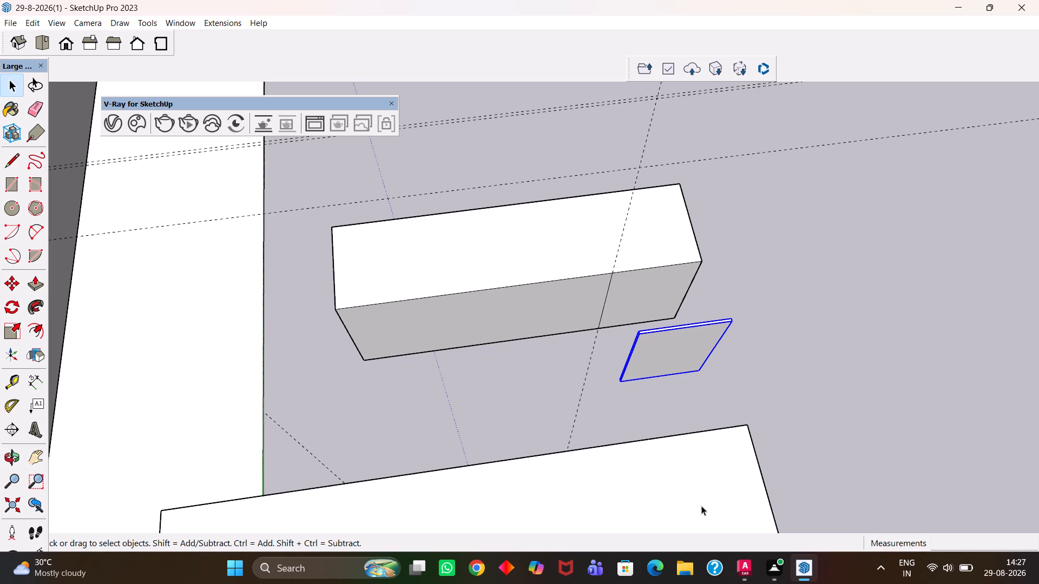
Open the panel group for editing and Push/Pull its left side face inward by 4 mm.
key("h")
scroll(675, 443, "up", 4)
scroll(601, 370, "up", 5)
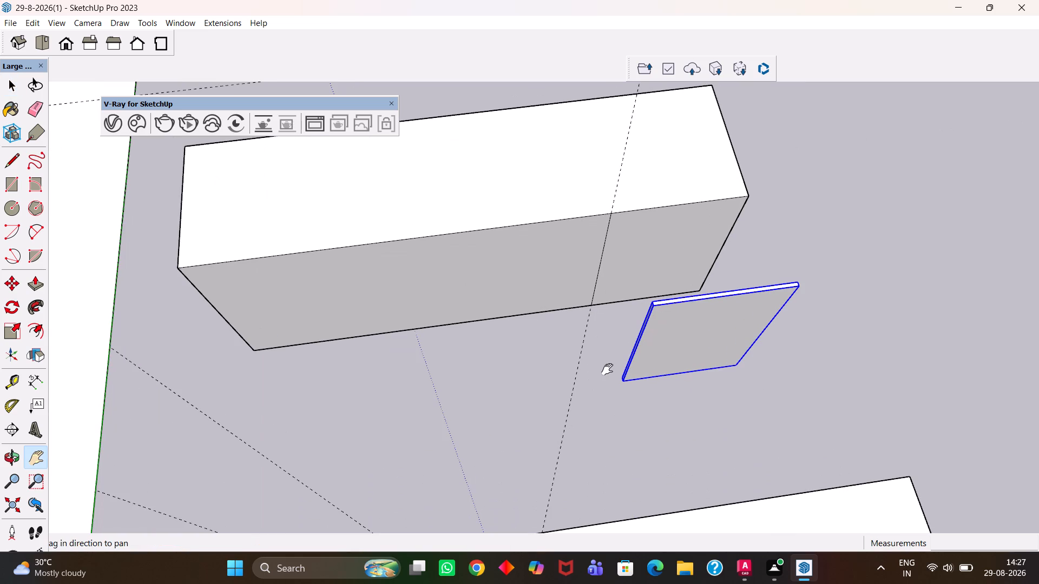
scroll(606, 381, "up", 1)
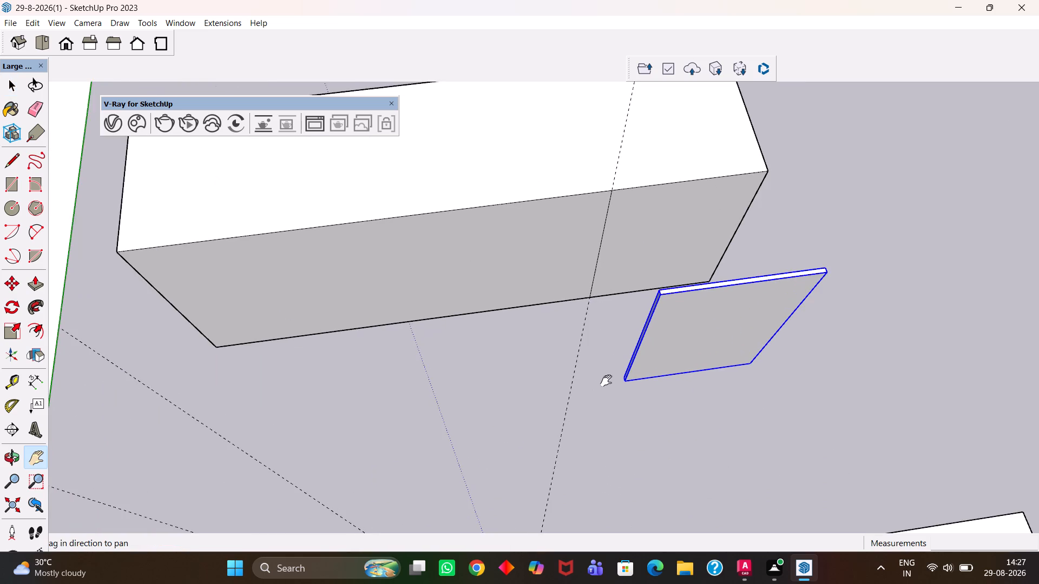
scroll(609, 382, "up", 17)
middle_click_drag(626, 360, 669, 358)
left_click_drag(683, 347, 632, 394)
middle_click_drag(597, 406, 670, 378)
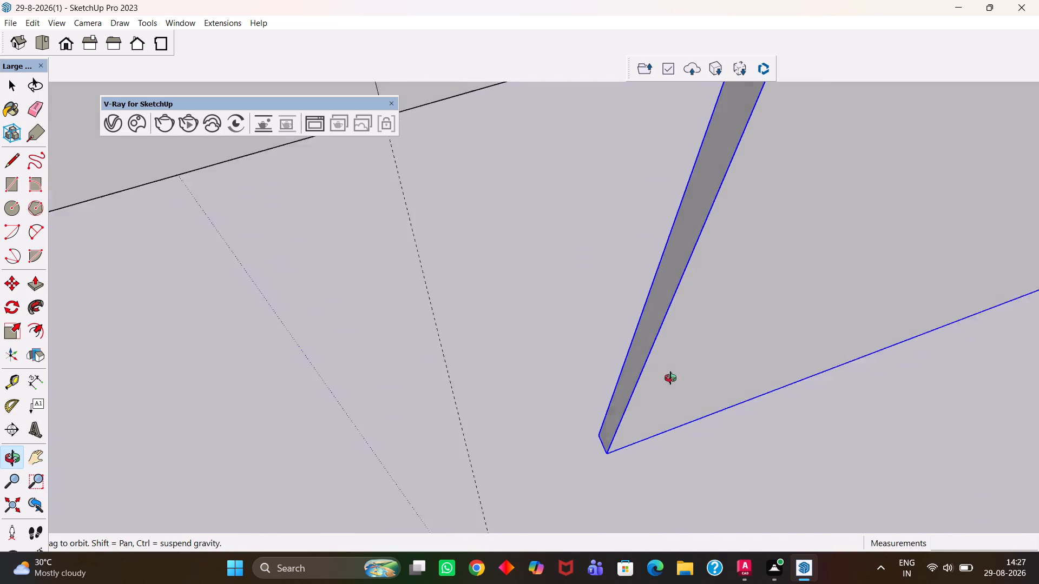
middle_click_drag(670, 378, 670, 349)
scroll(670, 349, "up", 3)
key("space")
double_click(639, 355)
left_click(644, 344)
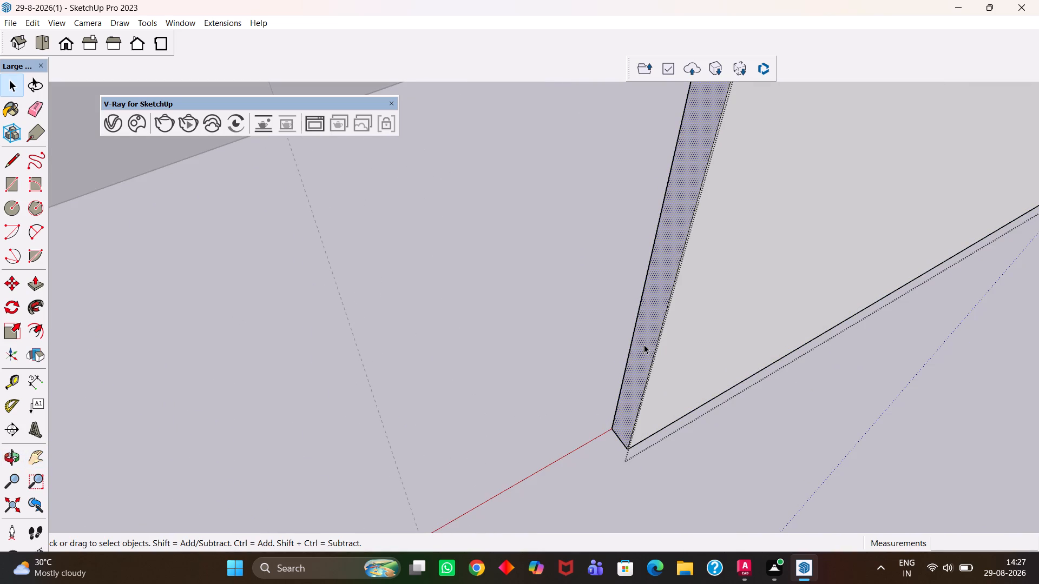
key("p")
left_click(642, 351)
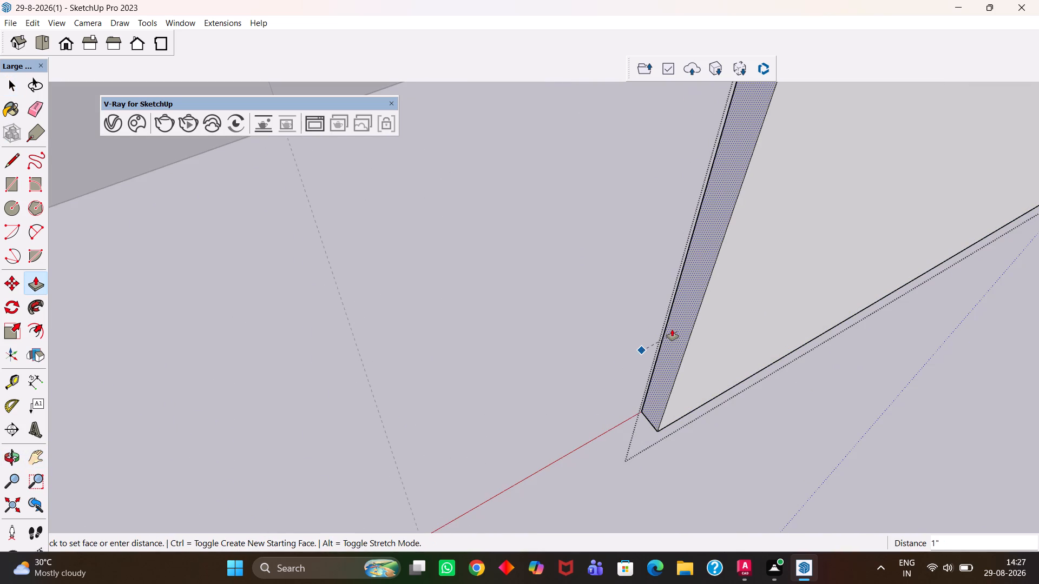
type("0.")
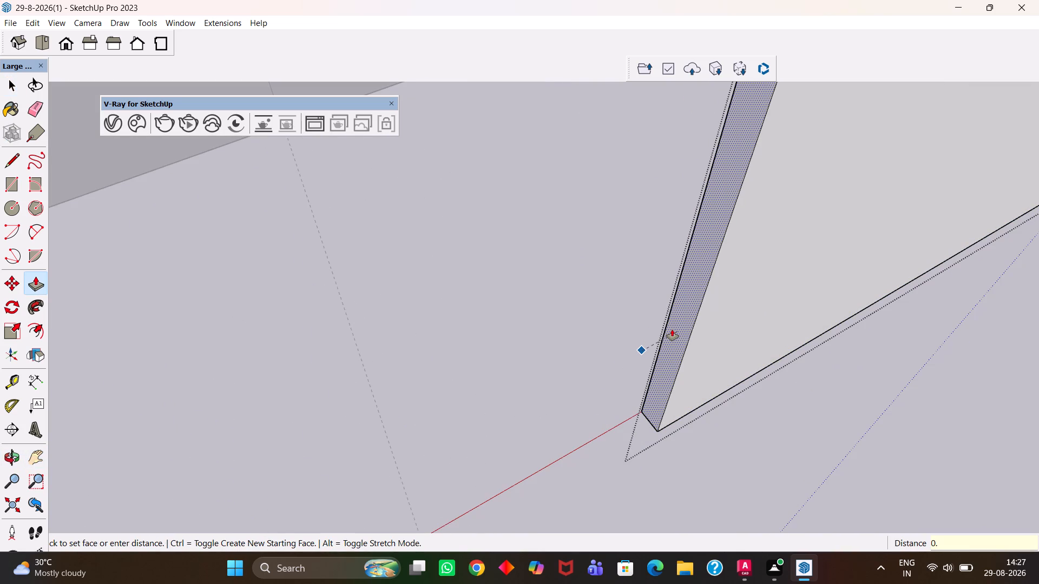
key("BackSpace")
key("BackSpace")
key("BackSpace")
type("4MM")
key("Return")
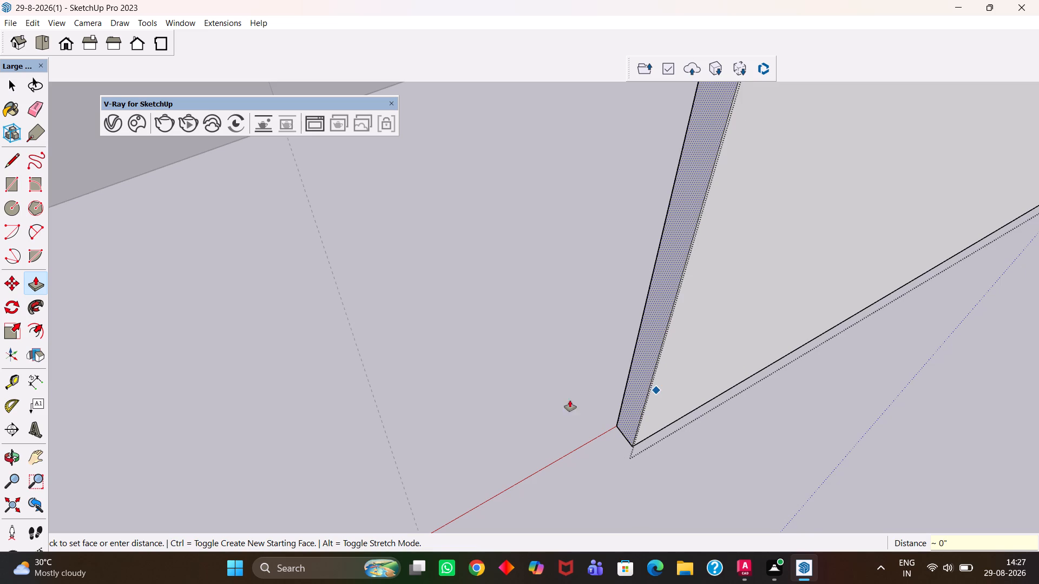
Close the panel group and return to the whole model.
scroll(739, 319, "down", 5)
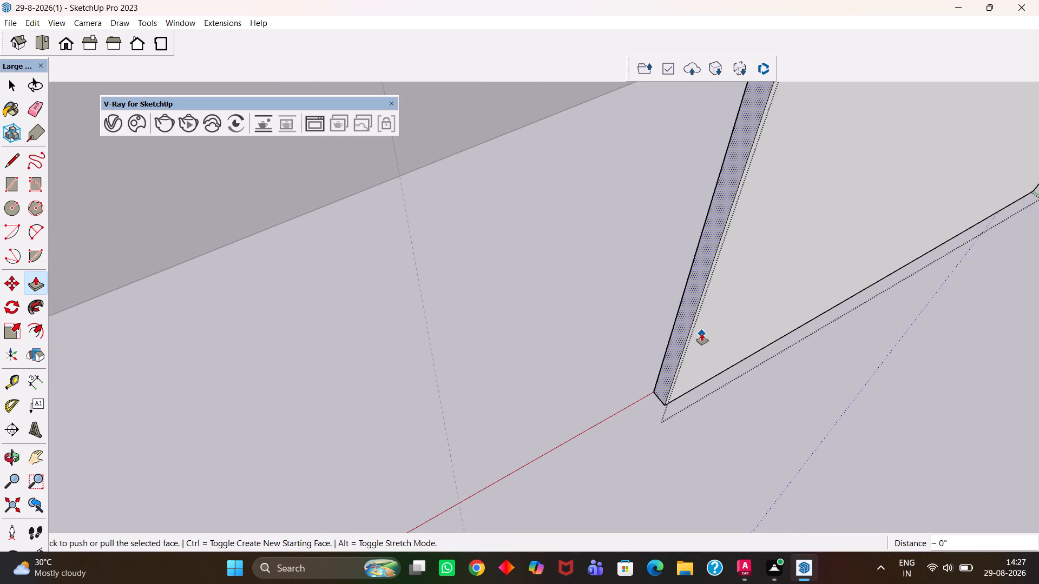
scroll(702, 334, "down", 7)
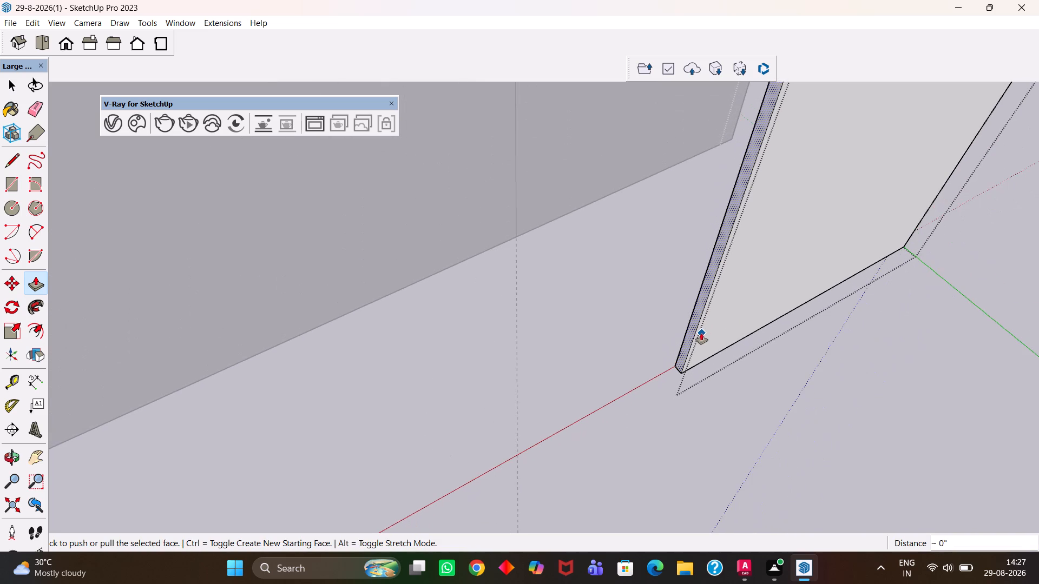
scroll(701, 333, "down", 9)
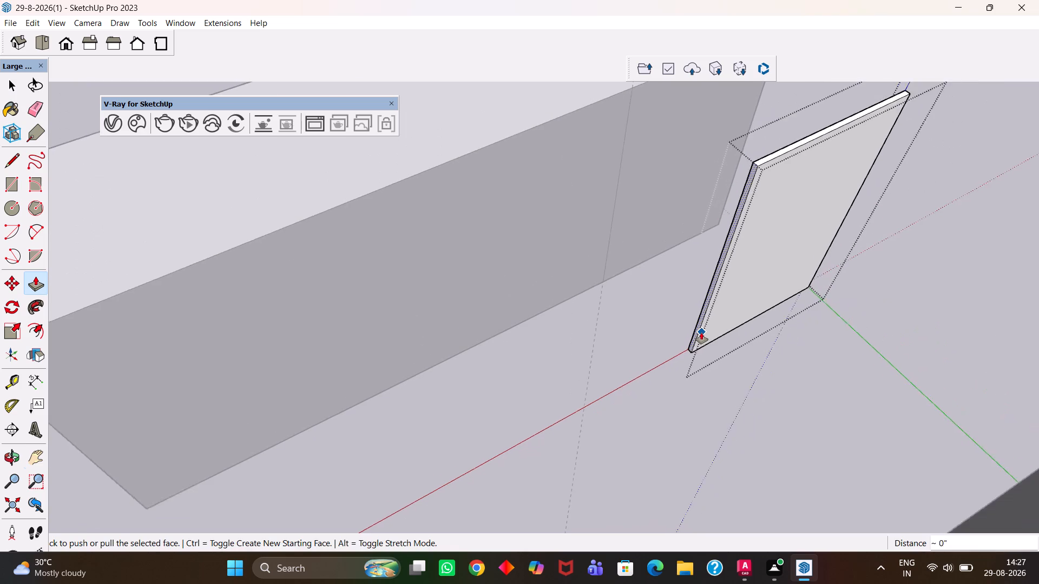
key("h")
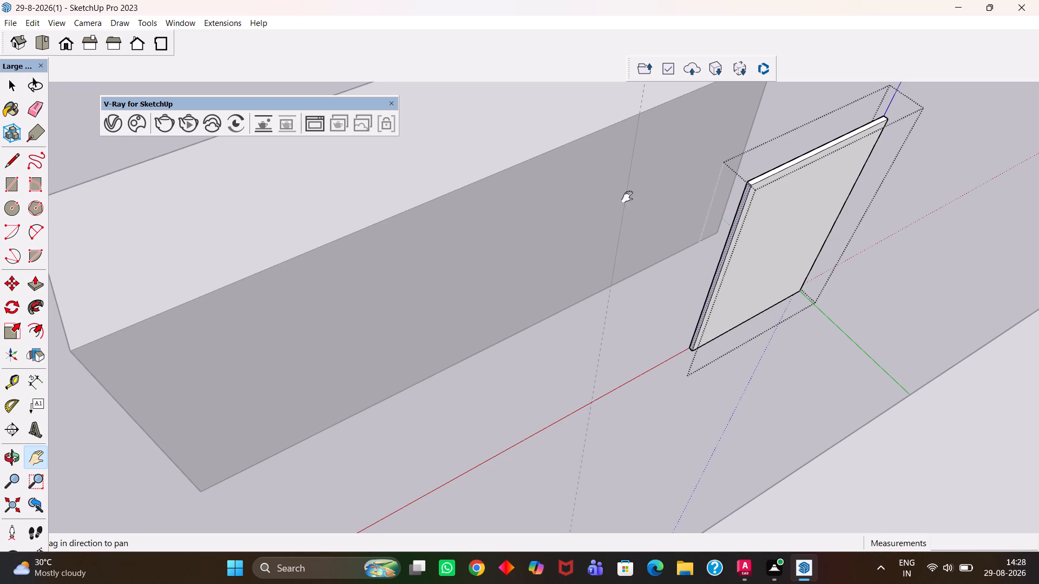
scroll(713, 330, "down", 4)
middle_click_drag(752, 336, 676, 337)
scroll(740, 340, "up", 1)
scroll(676, 337, "down", 3)
middle_click(676, 337)
key("h")
scroll(696, 298, "down", 1)
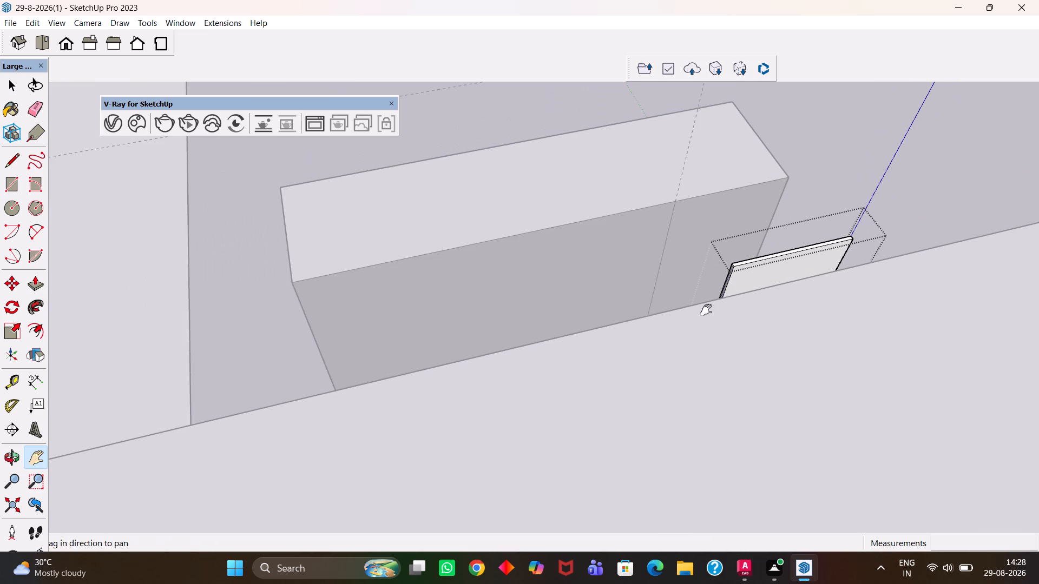
middle_click(701, 348)
scroll(701, 348, "up", 8)
middle_click_drag(738, 285, 753, 336)
left_click_drag(743, 247, 760, 361)
middle_click_drag(761, 377, 755, 379)
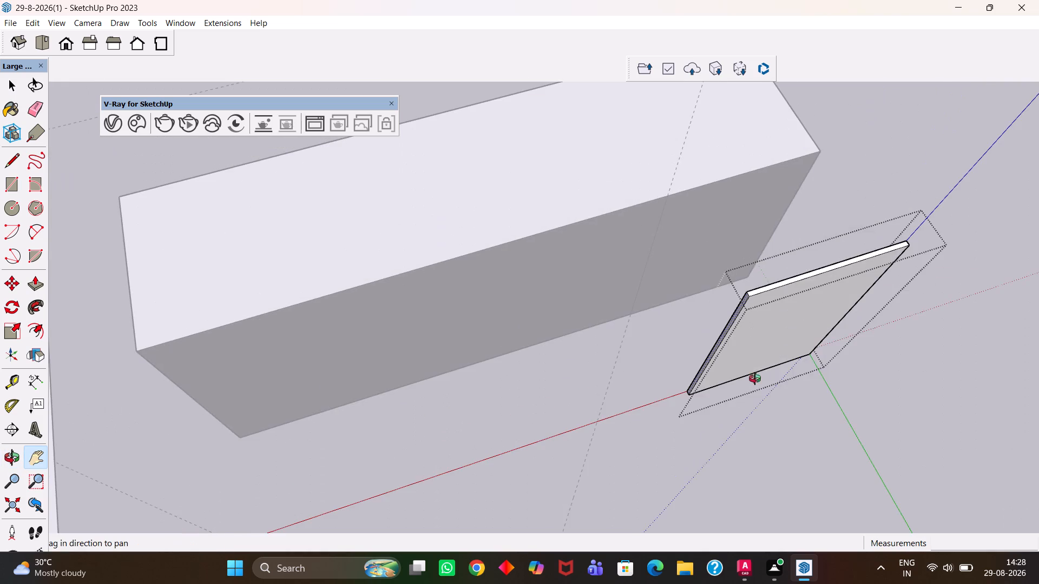
middle_click_drag(755, 379, 732, 381)
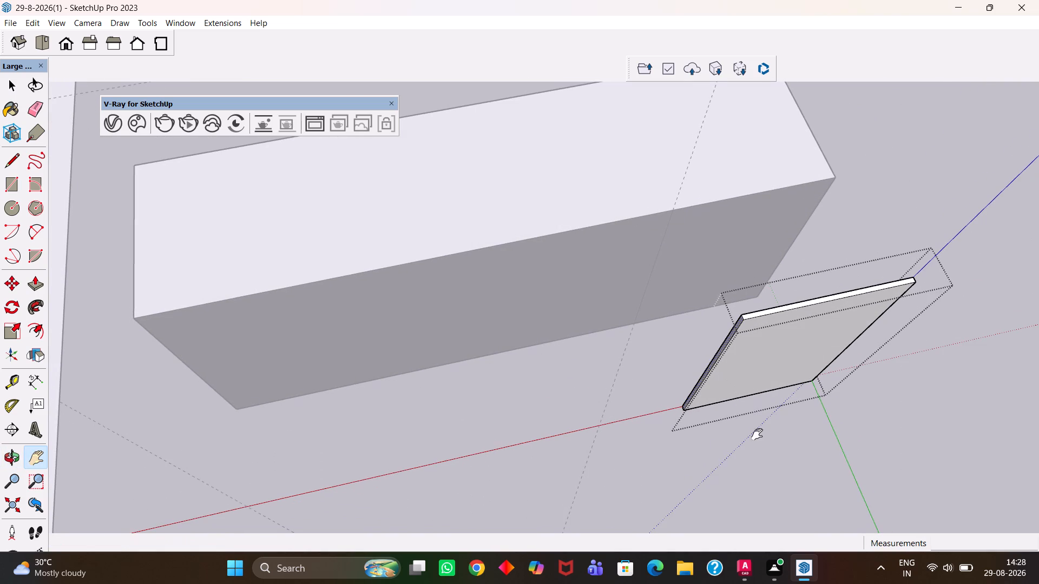
key("space")
left_click(696, 453)
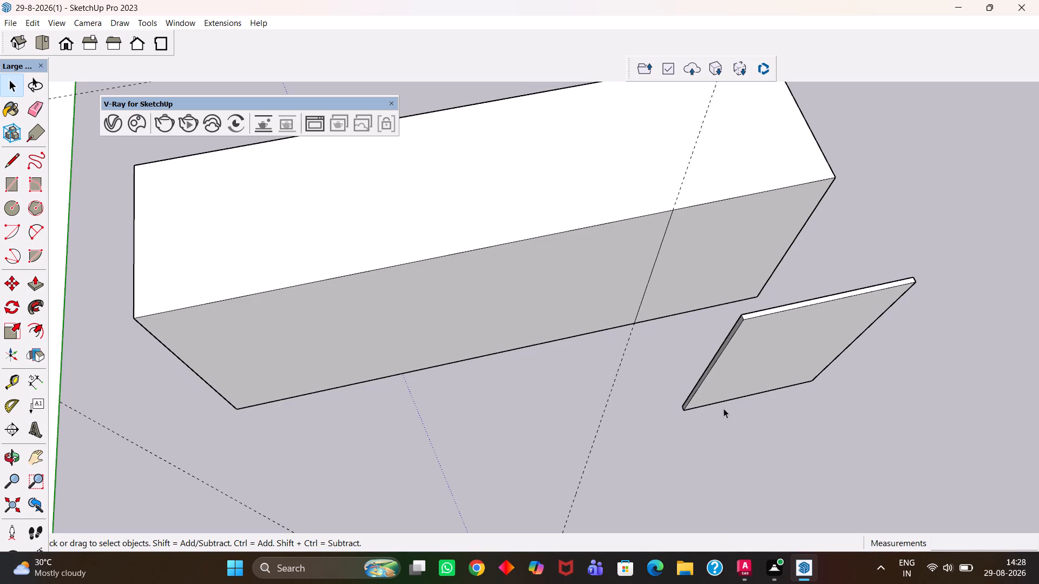
Move the 18 mm panel group onto the cabinet block's front, snapping its upper outer corner to the block's matching top corner.
scroll(722, 407, "down", 3)
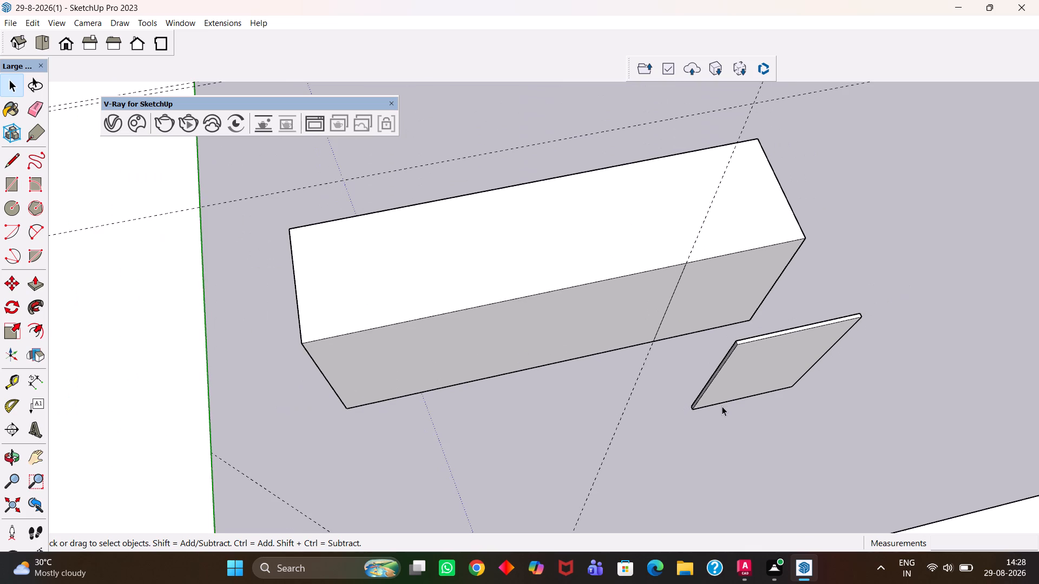
scroll(724, 406, "up", 1)
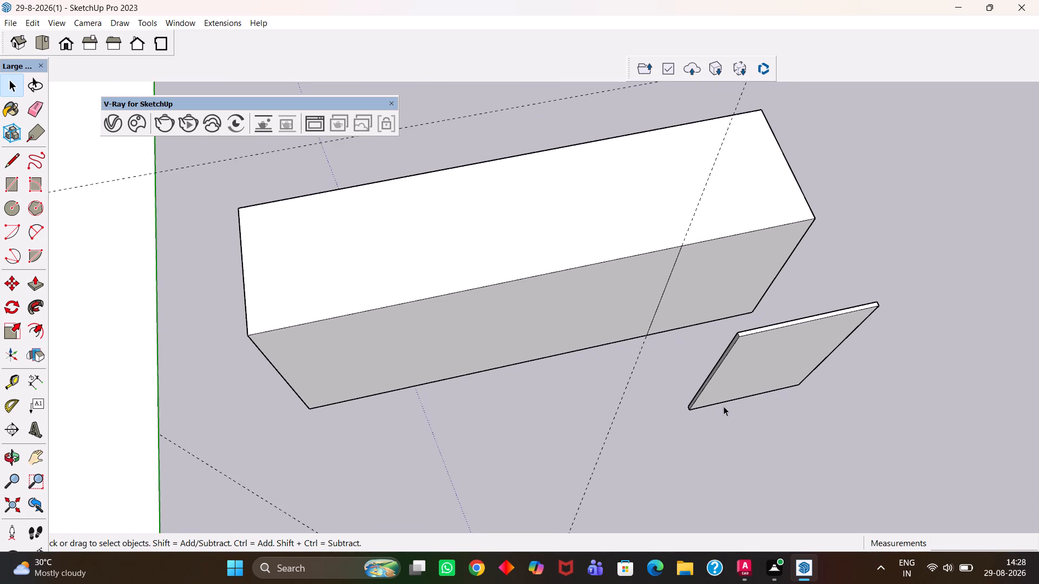
scroll(724, 406, "up", 2)
key("h")
left_click_drag(649, 385, 689, 365)
scroll(690, 366, "down", 6)
middle_click_drag(713, 383, 698, 388)
scroll(698, 388, "up", 4)
key("space")
left_click(776, 348)
scroll(777, 348, "up", 2)
key("m")
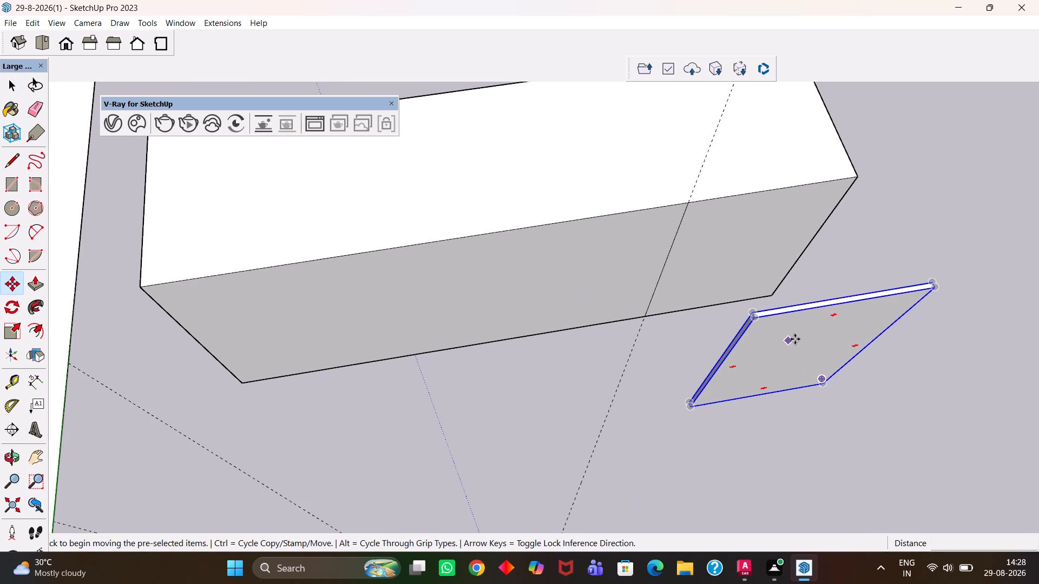
left_click_drag(805, 337, 753, 351)
scroll(879, 291, "up", 2)
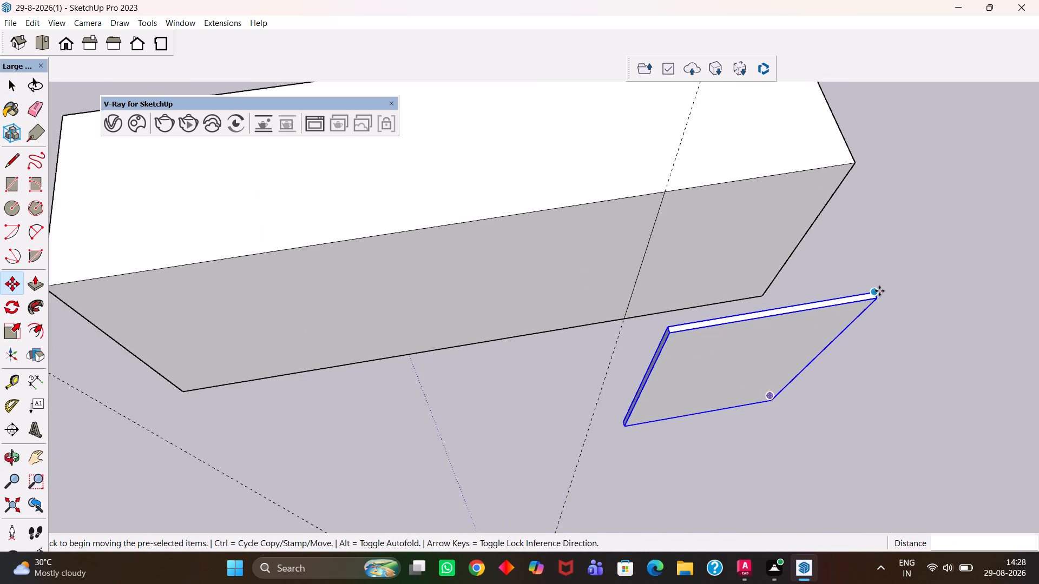
scroll(879, 291, "up", 1)
left_click(870, 290)
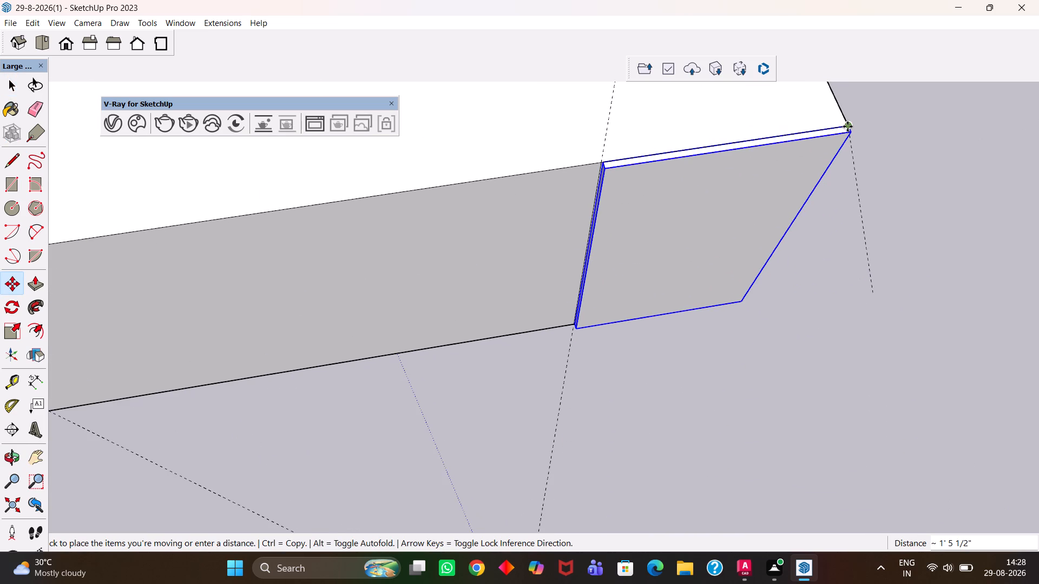
left_click(847, 127)
scroll(807, 168, "down", 4)
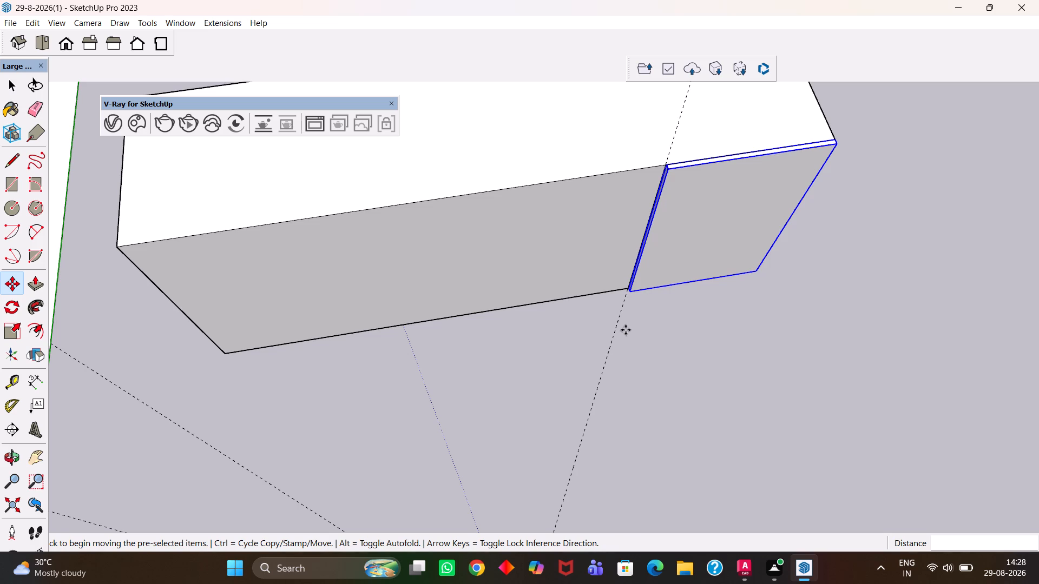
key("space")
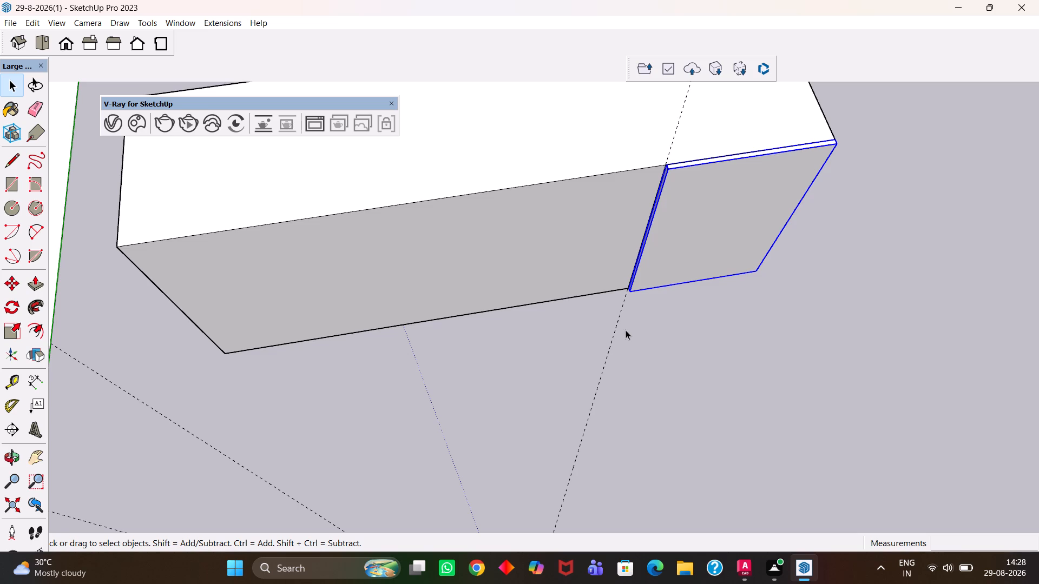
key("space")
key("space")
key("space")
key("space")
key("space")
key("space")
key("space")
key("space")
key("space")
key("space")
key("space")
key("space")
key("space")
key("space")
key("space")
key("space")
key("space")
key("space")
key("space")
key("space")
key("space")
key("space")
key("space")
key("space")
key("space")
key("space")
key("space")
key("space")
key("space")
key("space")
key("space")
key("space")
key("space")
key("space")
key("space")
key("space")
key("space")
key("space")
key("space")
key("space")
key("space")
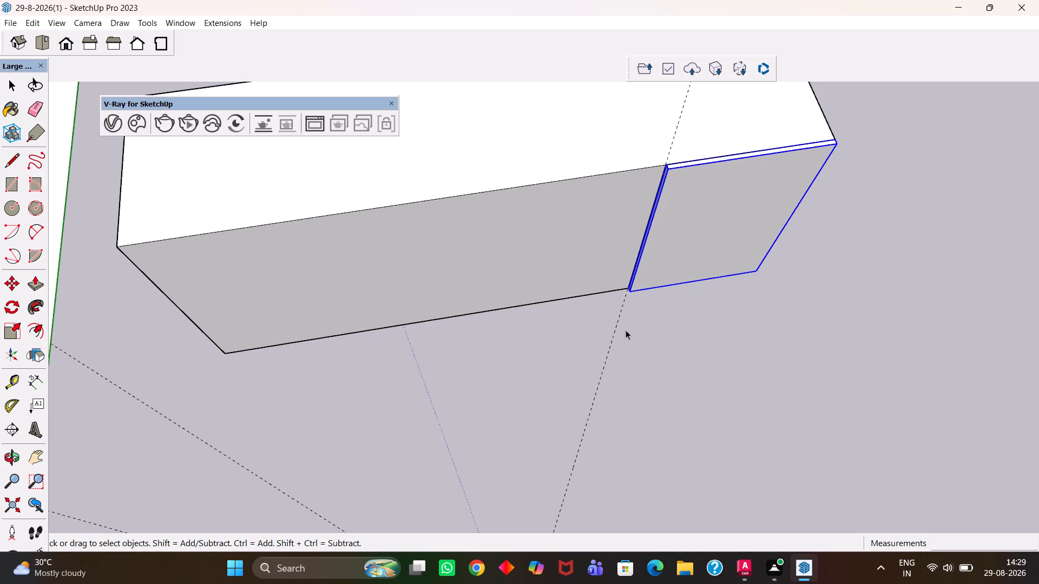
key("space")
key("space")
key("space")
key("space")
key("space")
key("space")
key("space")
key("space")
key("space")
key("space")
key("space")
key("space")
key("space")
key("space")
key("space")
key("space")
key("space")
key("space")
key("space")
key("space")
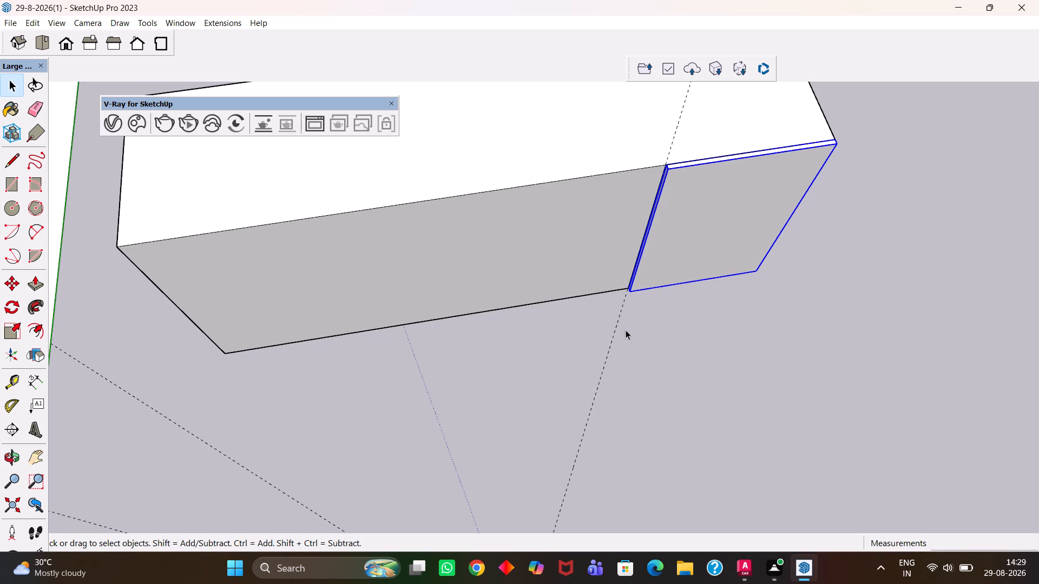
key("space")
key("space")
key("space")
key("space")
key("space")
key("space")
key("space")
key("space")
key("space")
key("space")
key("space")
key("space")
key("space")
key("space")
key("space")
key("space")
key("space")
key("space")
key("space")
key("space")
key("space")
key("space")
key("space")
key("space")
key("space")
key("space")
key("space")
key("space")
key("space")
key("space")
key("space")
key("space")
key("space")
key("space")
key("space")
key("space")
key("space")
Copy the panel about 5' 10 1/2" along the cabinet front to the opposite end, dividing the distance by 3 for equally spaced panels.
scroll(511, 295, "down", 3)
scroll(639, 240, "up", 4)
middle_click(639, 240)
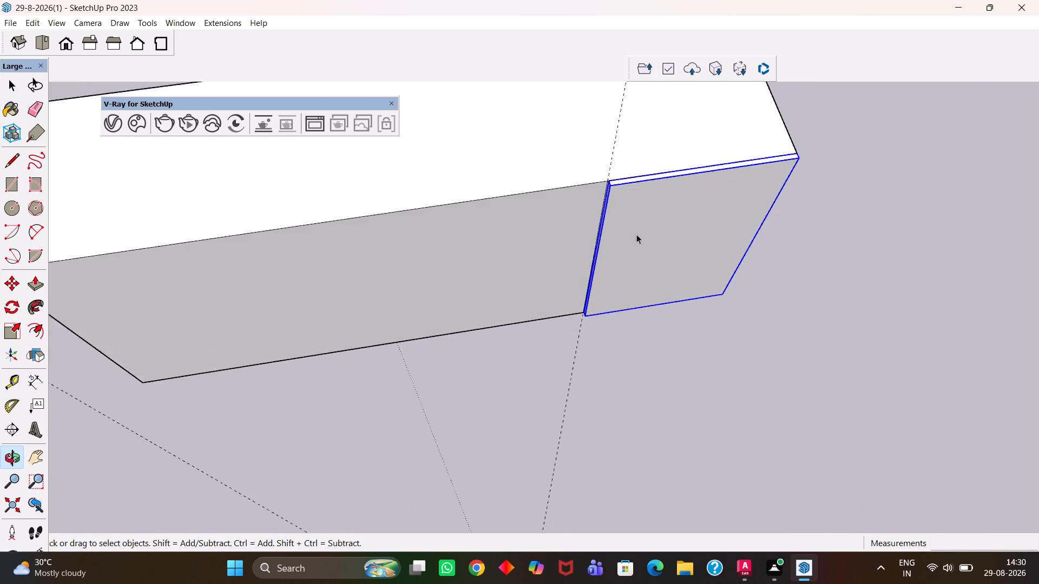
middle_click(637, 235)
scroll(636, 234, "up", 6)
scroll(614, 187, "down", 10)
key("h")
left_click_drag(593, 191, 685, 278)
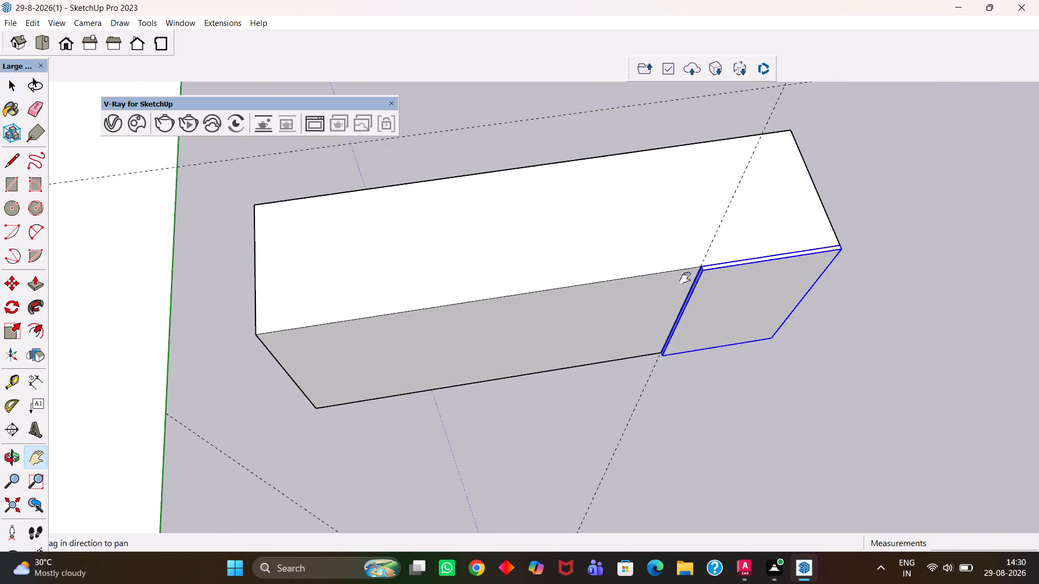
middle_click(686, 280)
scroll(686, 280, "up", 3)
key("m")
left_click(710, 256)
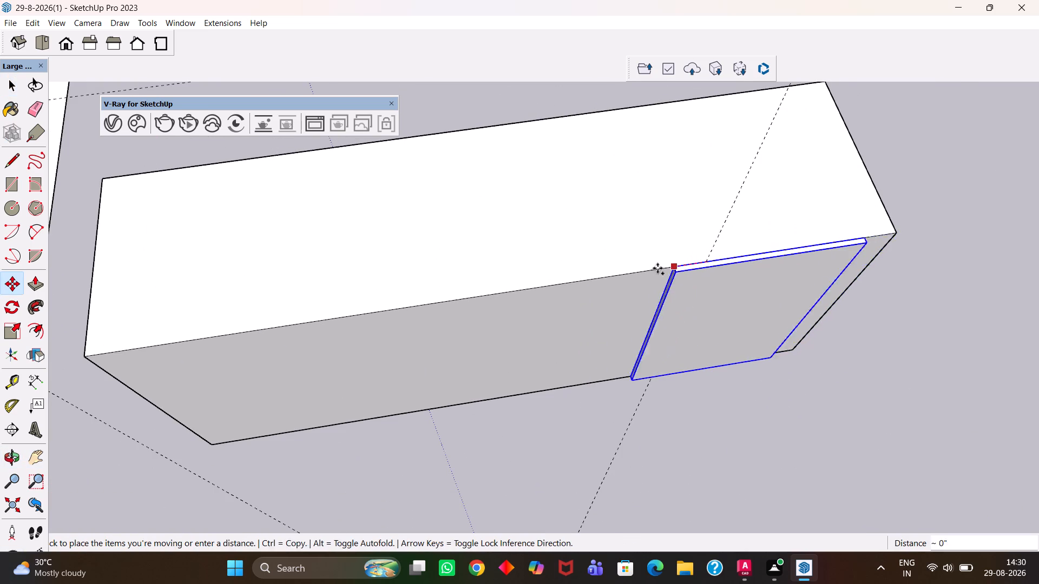
key("h")
scroll(578, 295, "down", 7)
left_click_drag(445, 323, 555, 300)
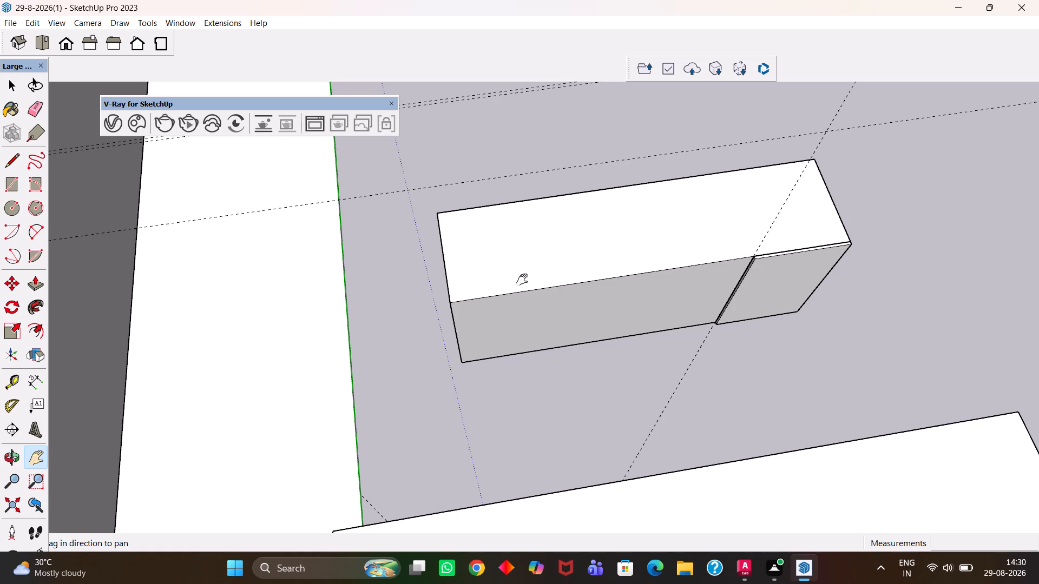
scroll(483, 290, "up", 2)
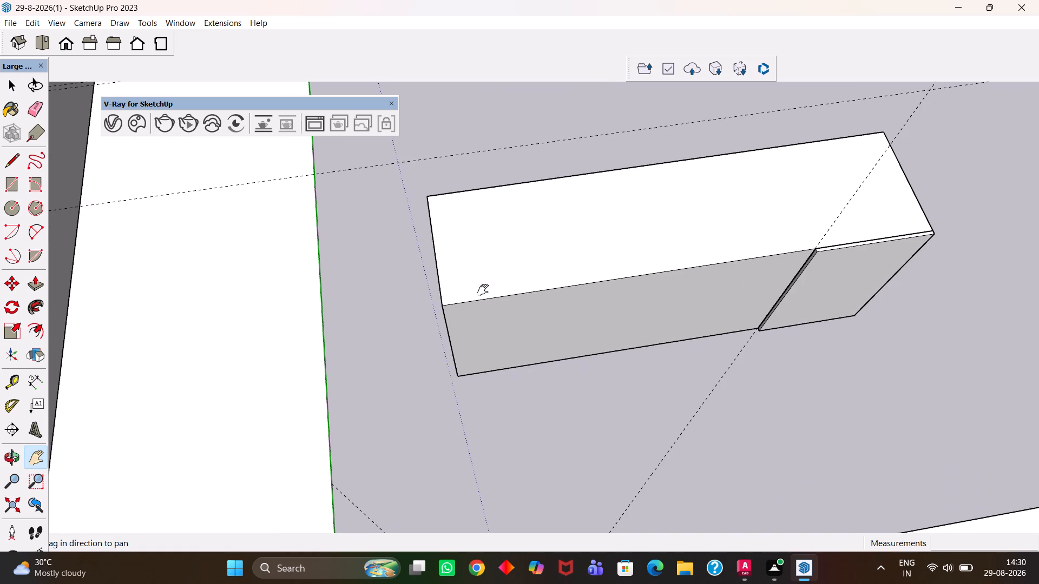
scroll(482, 290, "up", 3)
key("Escape")
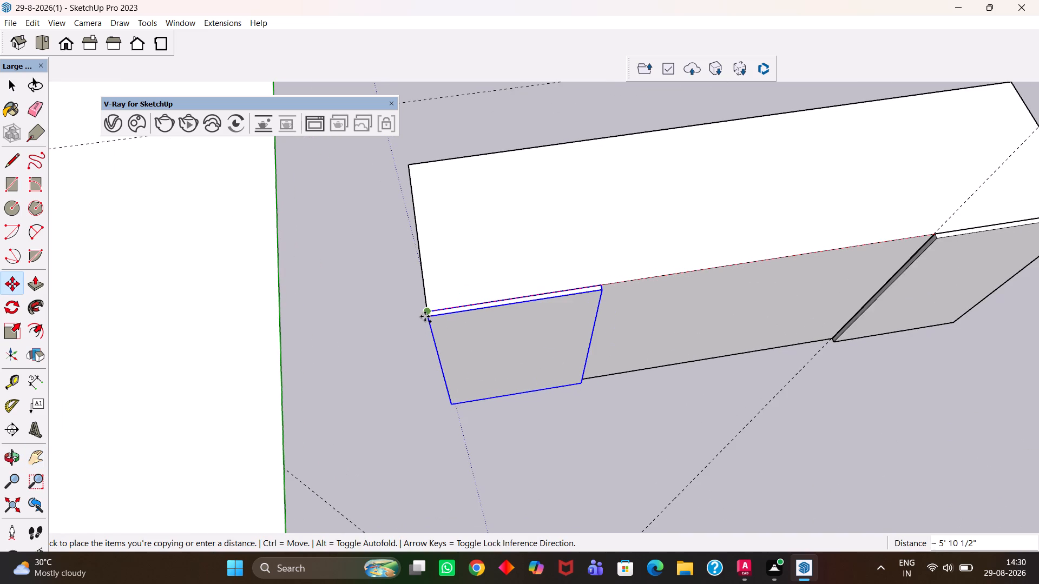
left_click(426, 314)
type("/3")
key("Return")
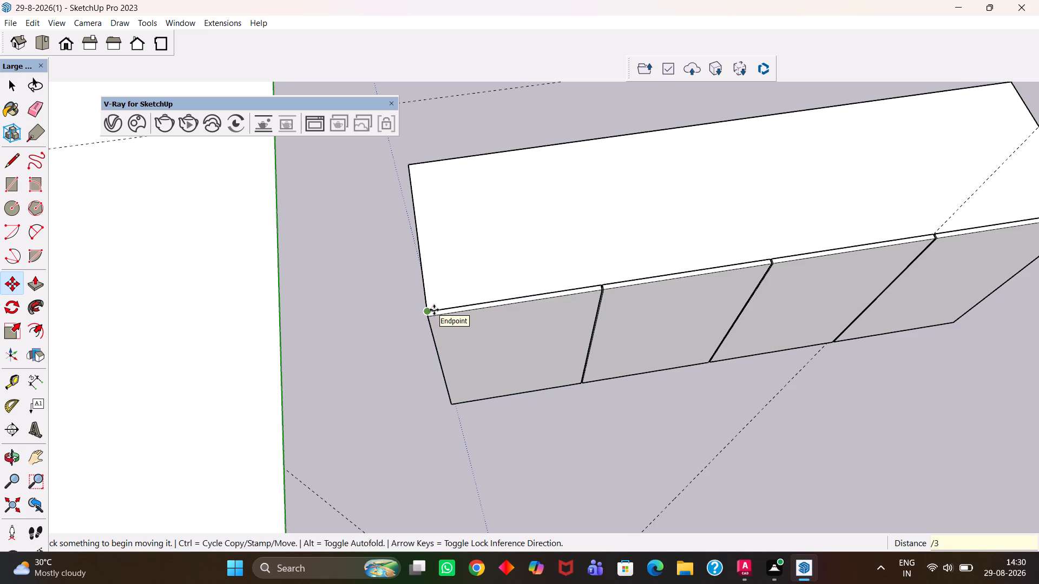
Select the cabinet block's top face with its edges and make it a group.
key("h")
scroll(435, 314, "down", 11)
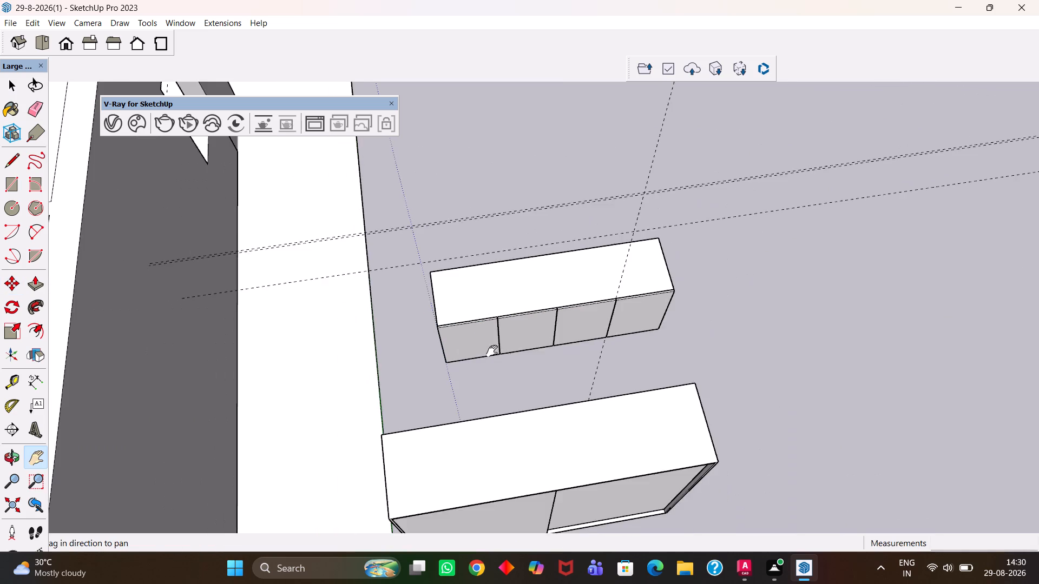
middle_click_drag(543, 345, 528, 347)
scroll(530, 345, "up", 4)
key("space")
left_click(482, 262)
triple_click(482, 262)
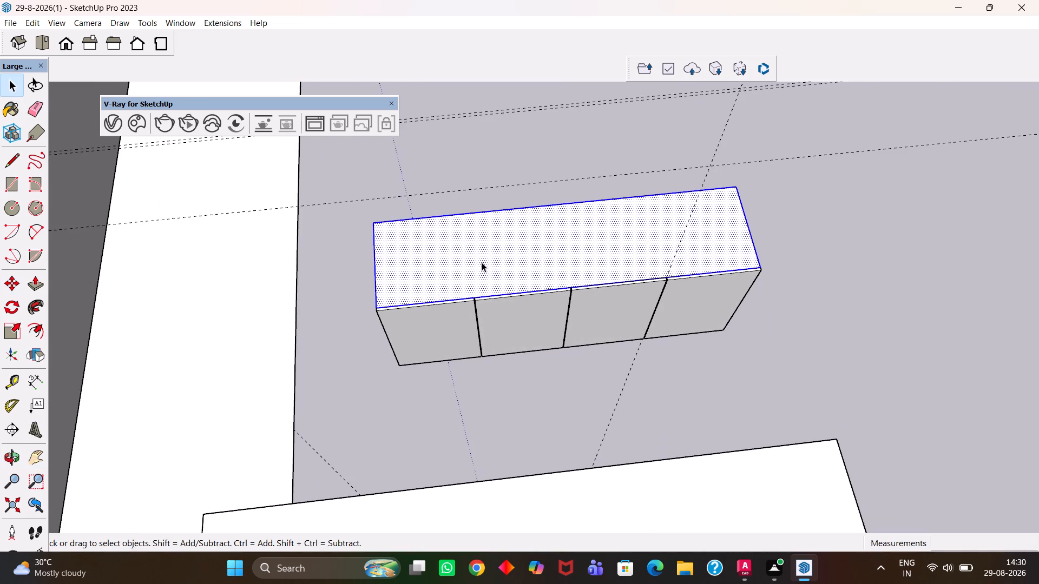
right_click(482, 262)
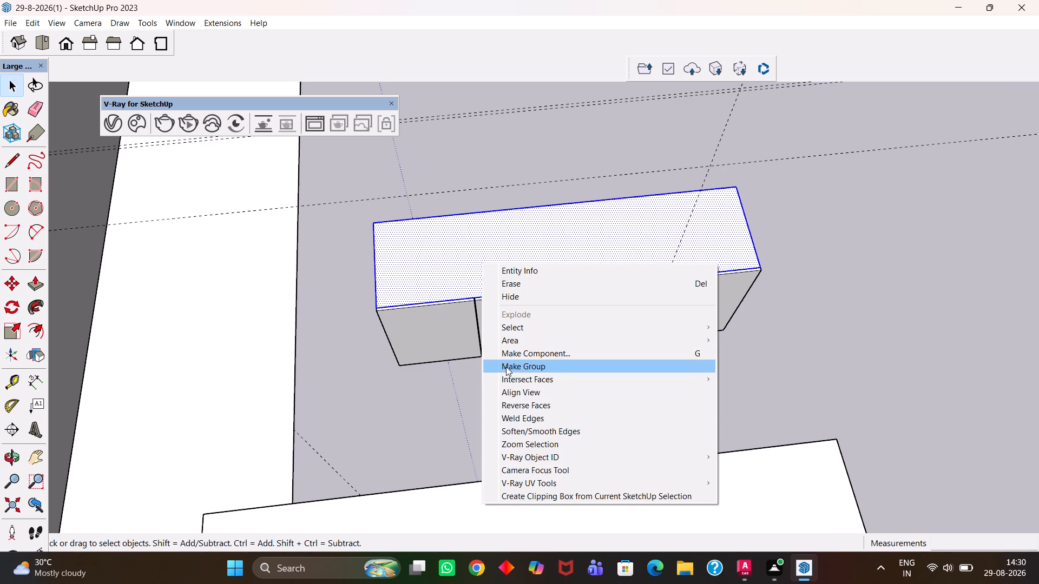
left_click(507, 367)
Erase the dashed guide line that crosses the cabinet block diagonally.
scroll(496, 328, "down", 2)
key("e")
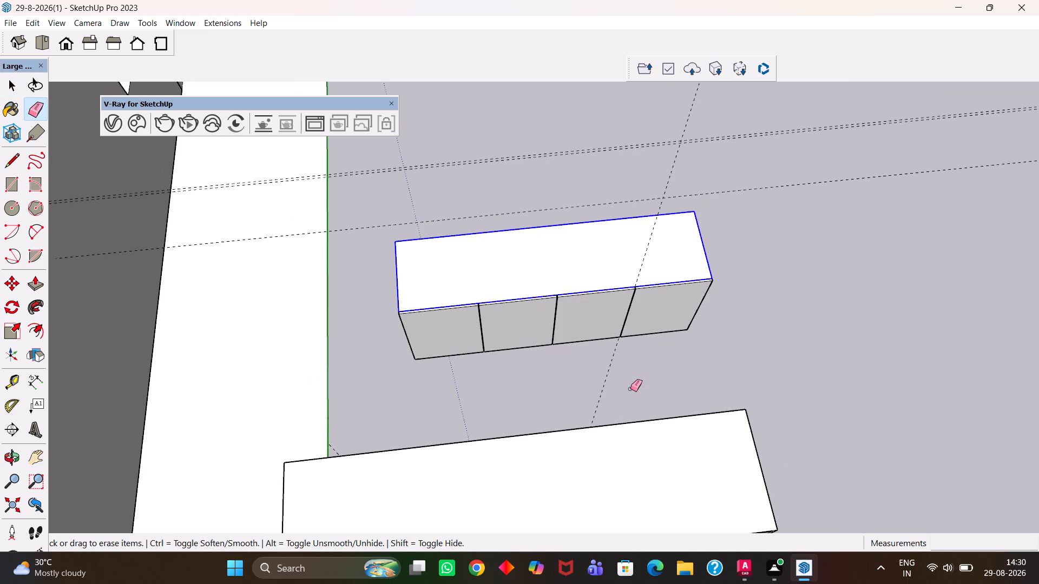
left_click_drag(623, 382, 604, 379)
Select the cabinet block with its four shutter panels and move it about 17' 7" by its back top corner to the room's back-wall top.
middle_click(601, 376)
scroll(601, 376, "up", 2)
key("h")
left_click_drag(565, 307, 564, 358)
middle_click_drag(589, 369, 564, 375)
scroll(588, 369, "up", 1)
scroll(564, 375, "down", 3)
key("space")
left_click(814, 346)
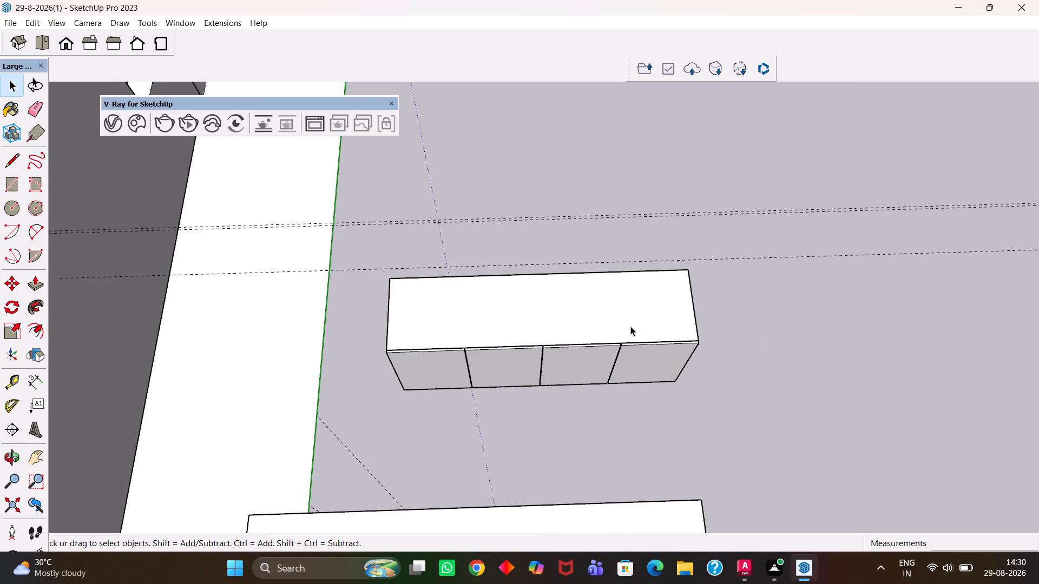
left_click(630, 326)
left_click(641, 362, "ctrl")
left_click(590, 362, "ctrl")
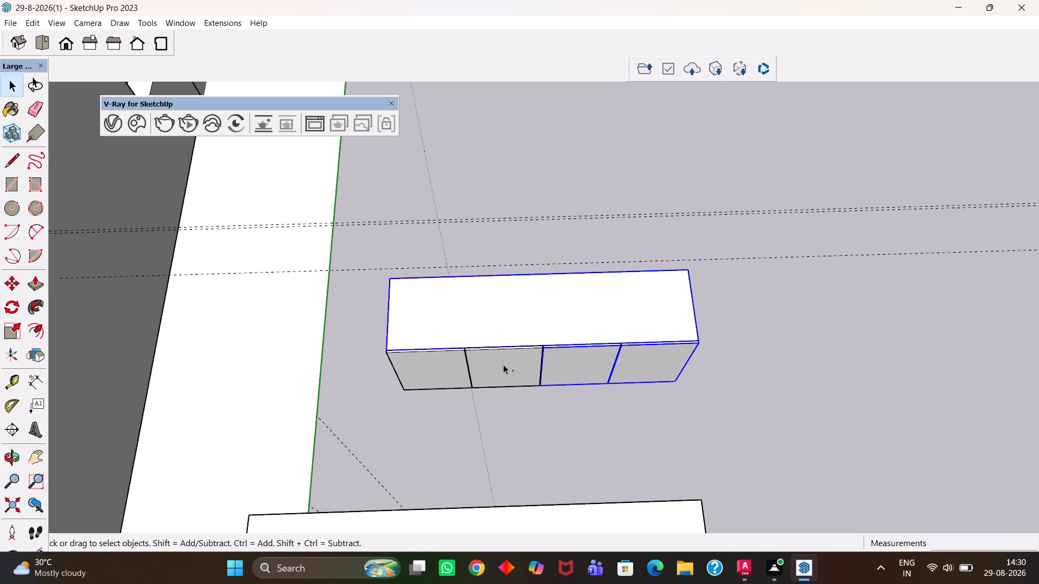
left_click(503, 364, "ctrl")
left_click(437, 368, "ctrl")
key("m")
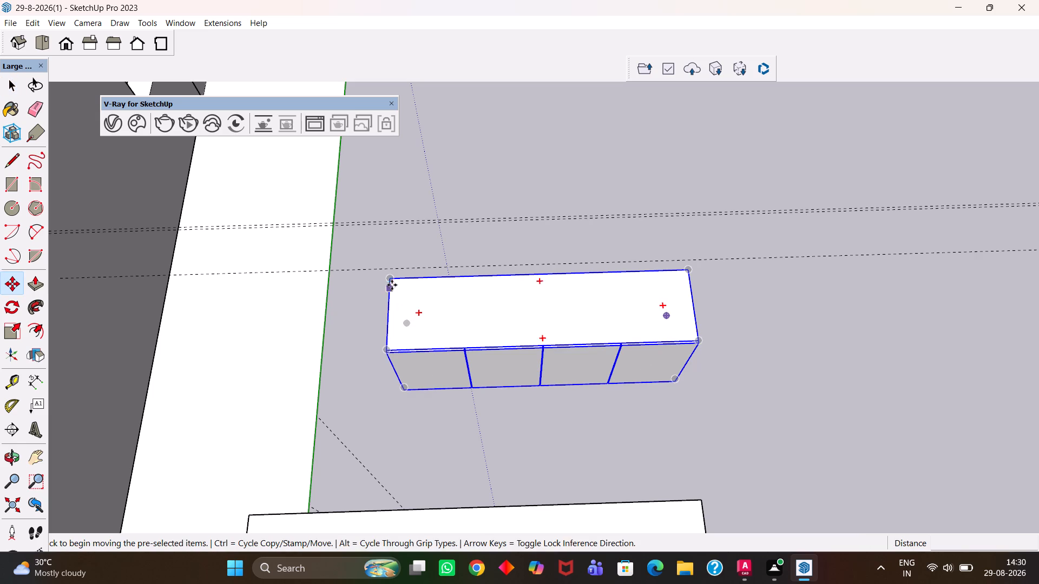
left_click(391, 277)
key("h")
scroll(427, 276, "down", 12)
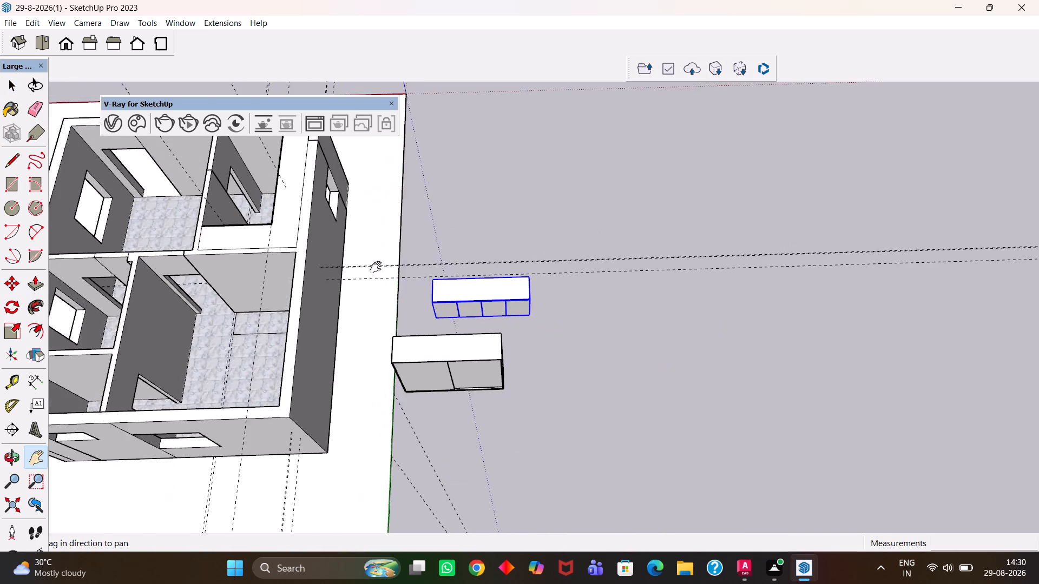
left_click_drag(372, 264, 651, 325)
scroll(524, 333, "up", 8)
middle_click_drag(531, 345, 568, 326)
scroll(535, 343, "up", 1)
key("Escape")
scroll(543, 307, "up", 1)
left_click(524, 296)
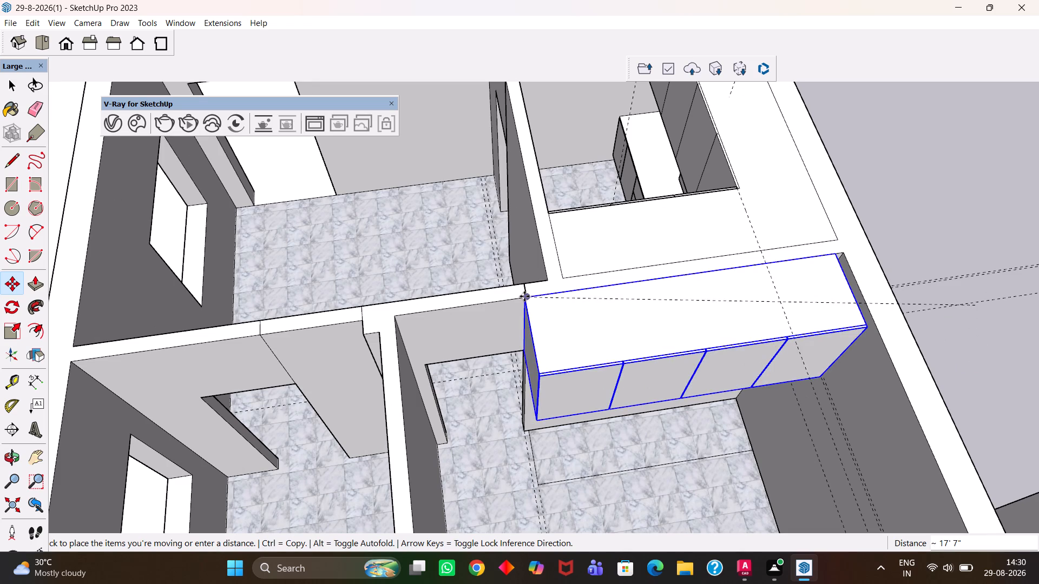
Shift the cabinet block and panels about 2 1/2" along the back wall so the back corner meets the side wall.
scroll(819, 262, "up", 4)
left_click(834, 249)
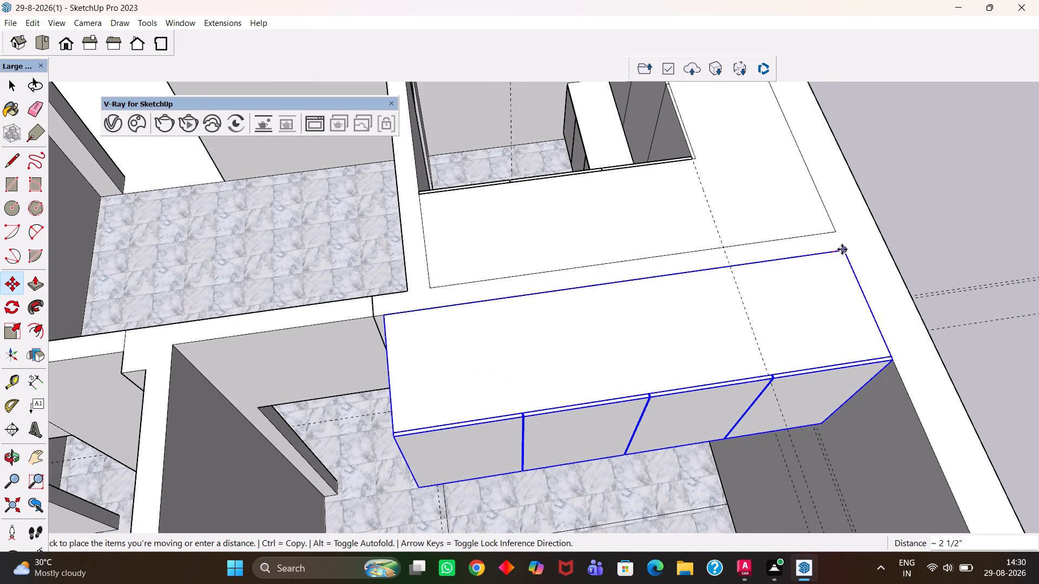
left_click(842, 249)
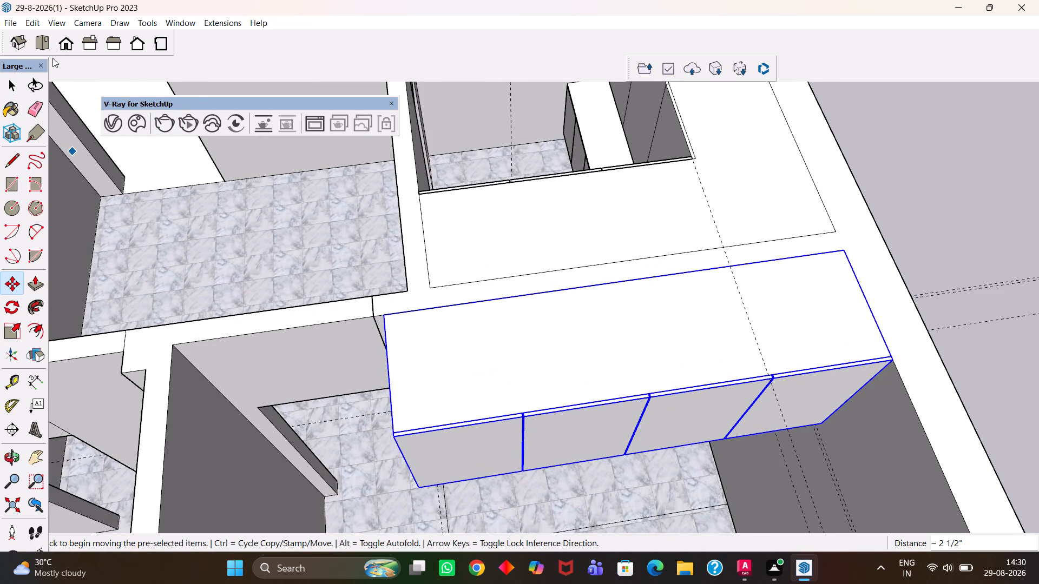
Unhide the last hidden object.
left_click(31, 23)
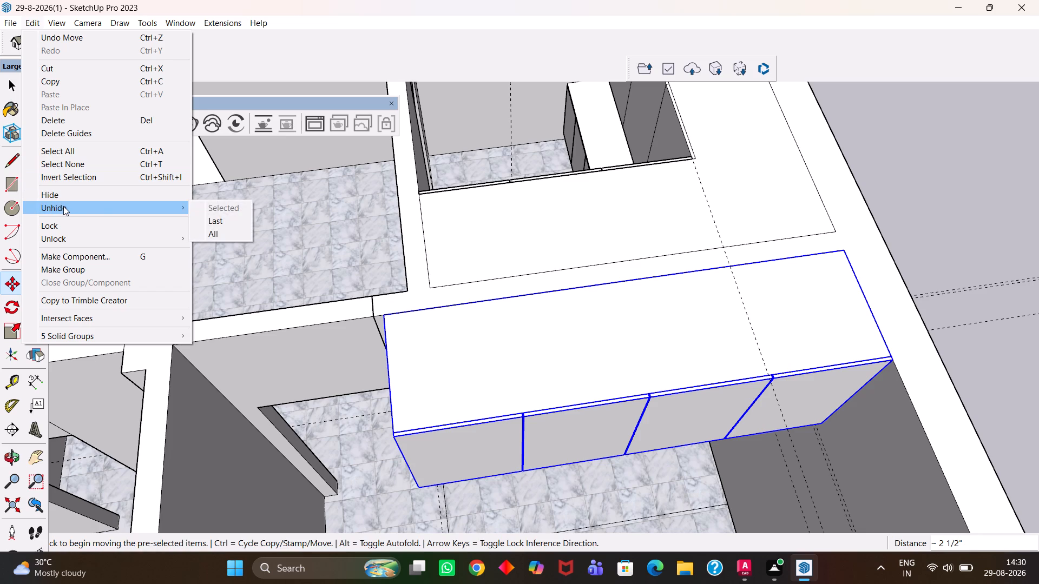
left_click(63, 206)
left_click(220, 222)
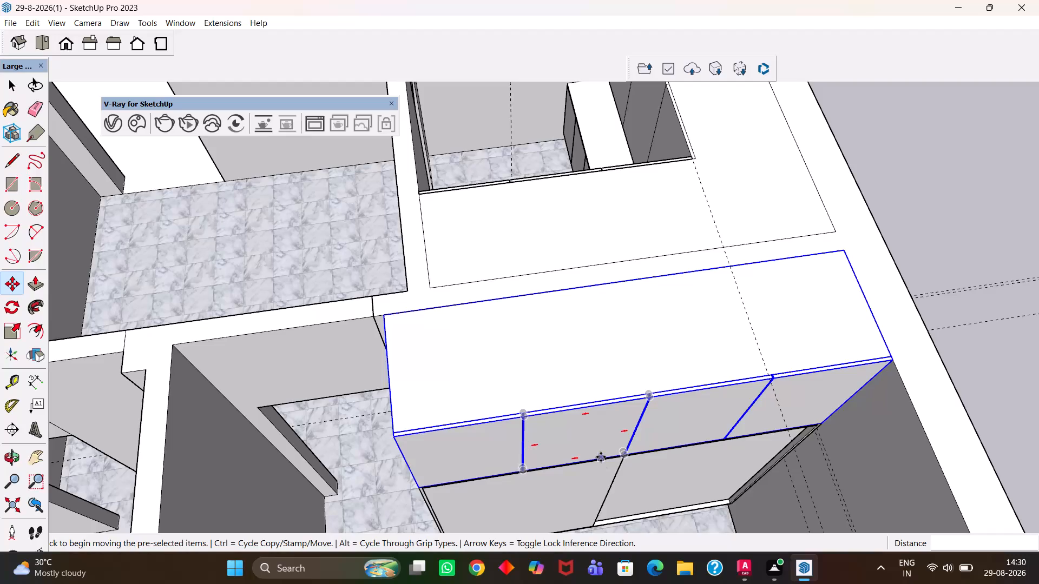
Examine how the shuttered cabinet block sits above the two-door wardrobe in the room, from several angles.
key("h")
scroll(589, 482, "up", 3)
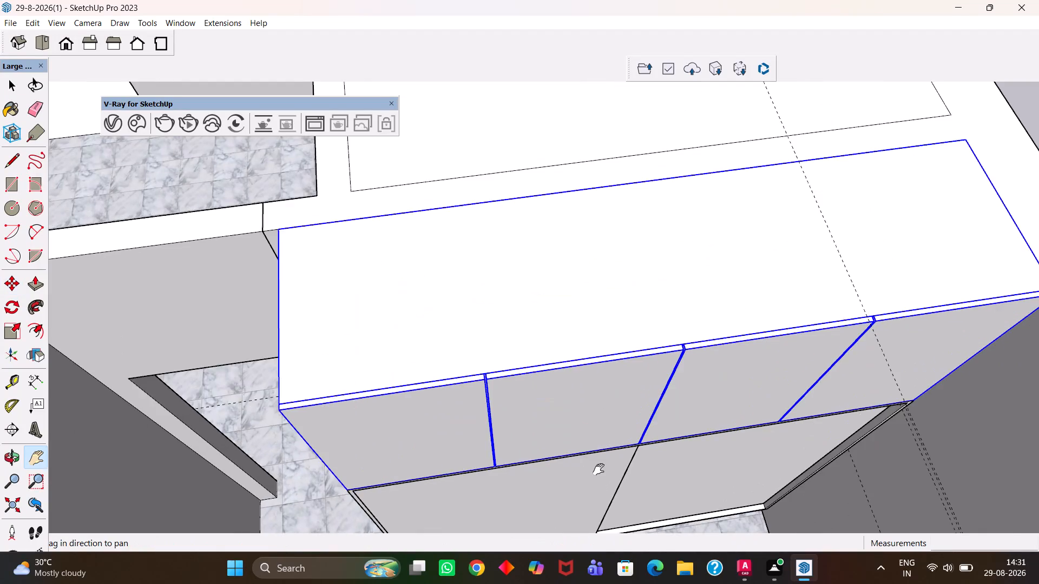
middle_click_drag(601, 466, 670, 308)
scroll(603, 353, "up", 1)
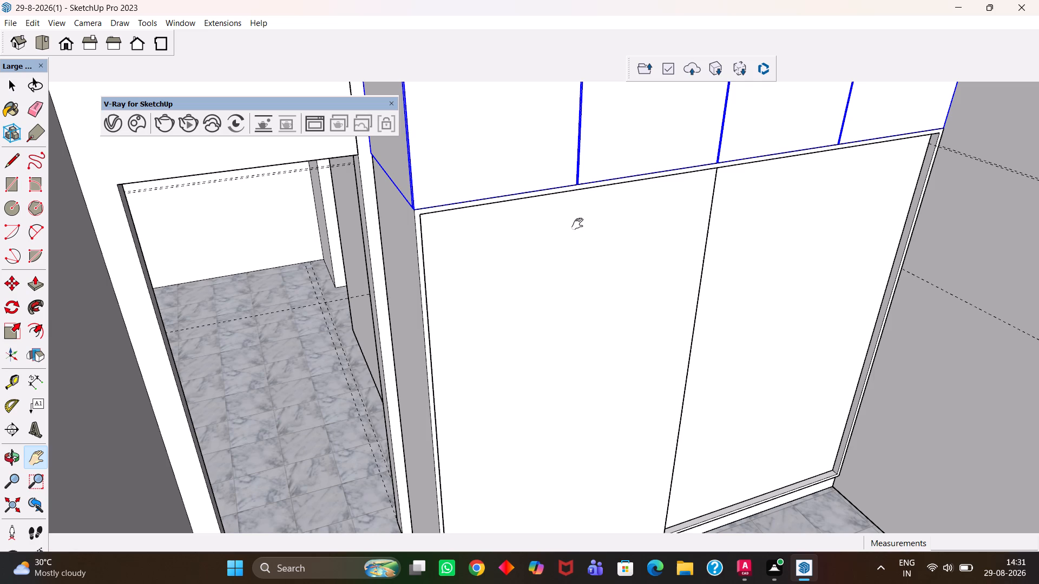
key("h")
left_click_drag(698, 295, 616, 272)
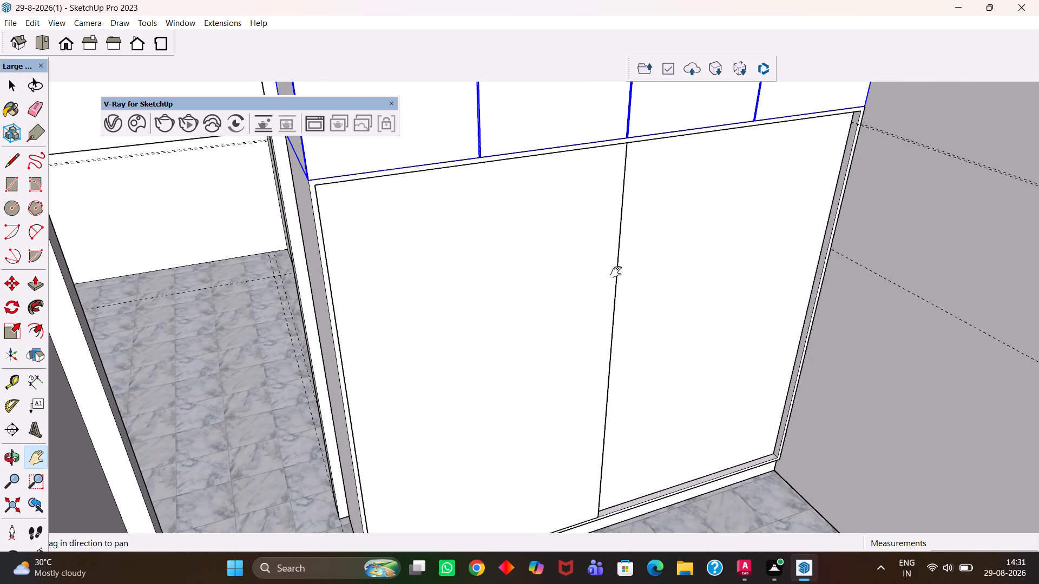
left_click_drag(616, 272, 612, 269)
middle_click_drag(613, 237, 603, 276)
scroll(600, 278, "down", 1)
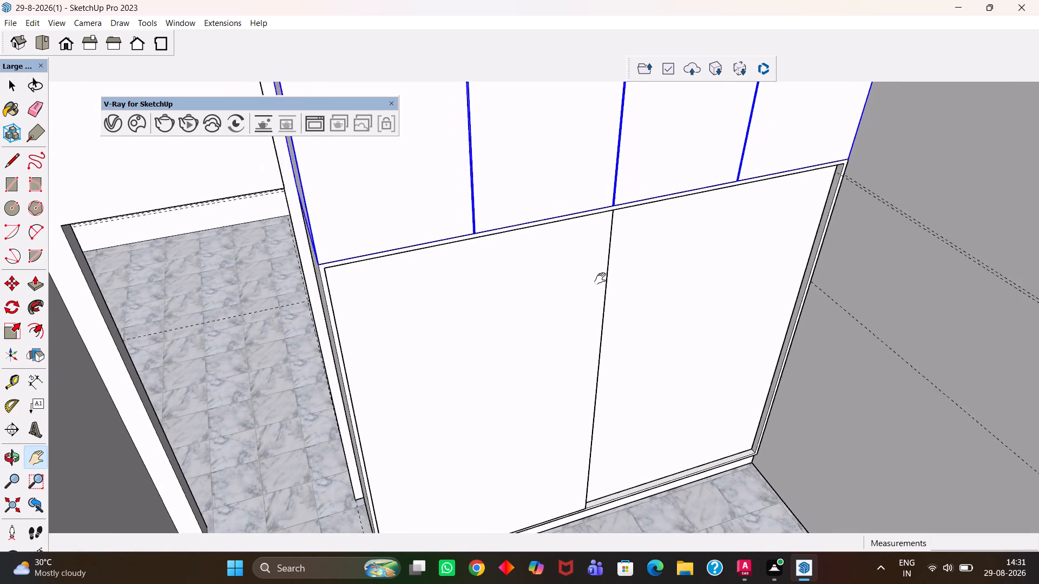
scroll(600, 278, "down", 3)
middle_click_drag(632, 251, 502, 318)
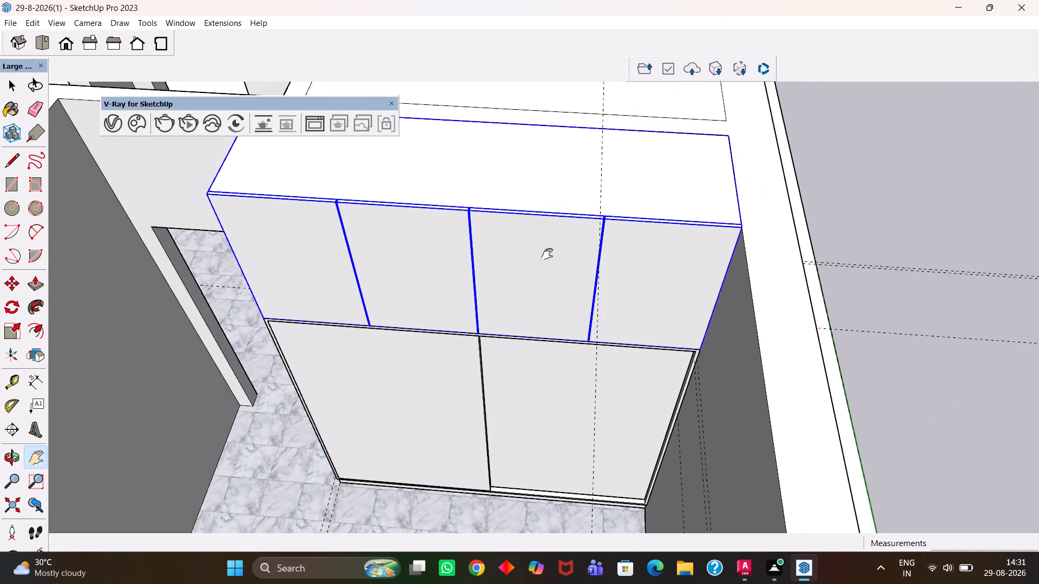
scroll(399, 447, "up", 4)
middle_click_drag(377, 449, 541, 254)
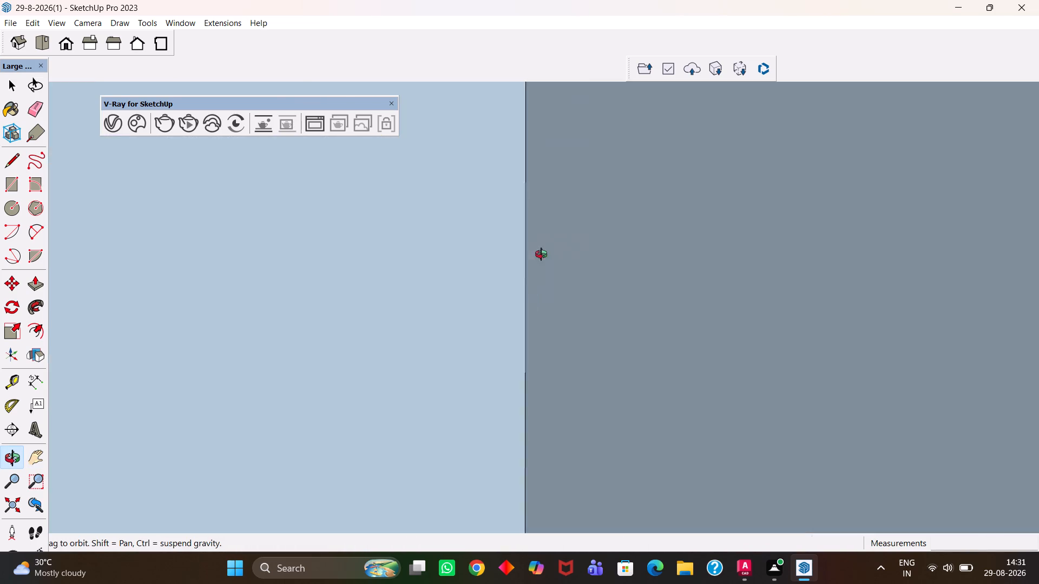
middle_click_drag(541, 254, 482, 361)
scroll(482, 362, "up", 1)
scroll(482, 362, "down", 4)
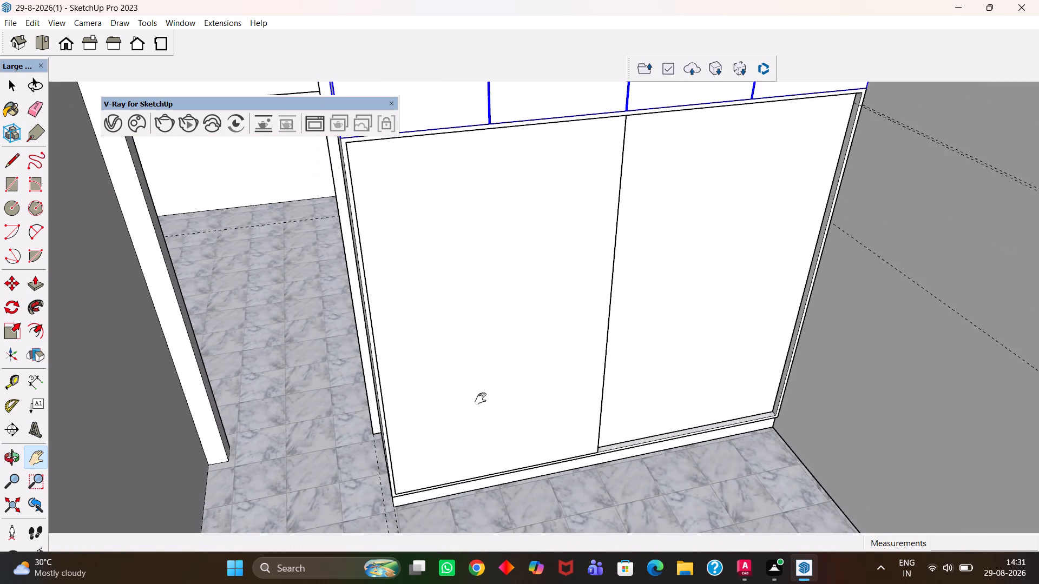
scroll(486, 413, "down", 7)
middle_click_drag(628, 198, 528, 322)
scroll(528, 322, "up", 2)
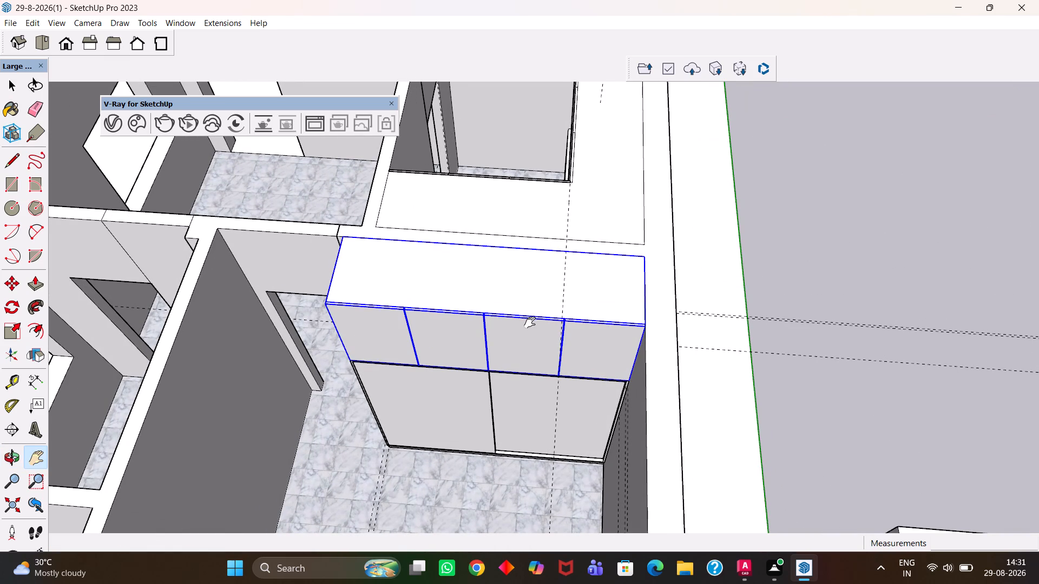
scroll(500, 306, "up", 7)
scroll(501, 306, "down", 7)
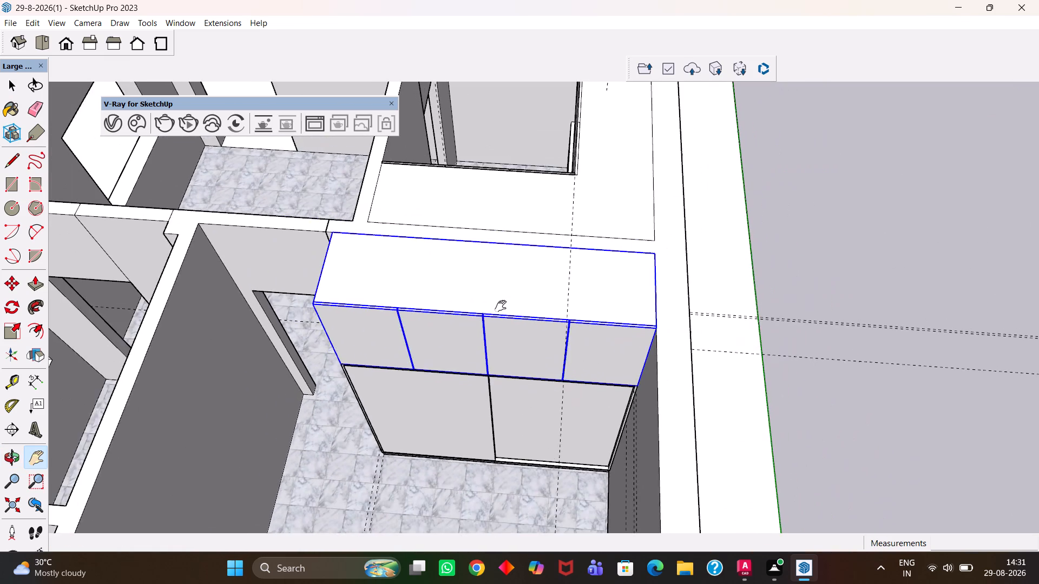
middle_click_drag(490, 313, 576, 294)
scroll(576, 294, "up", 4)
key("h")
scroll(575, 294, "down", 6)
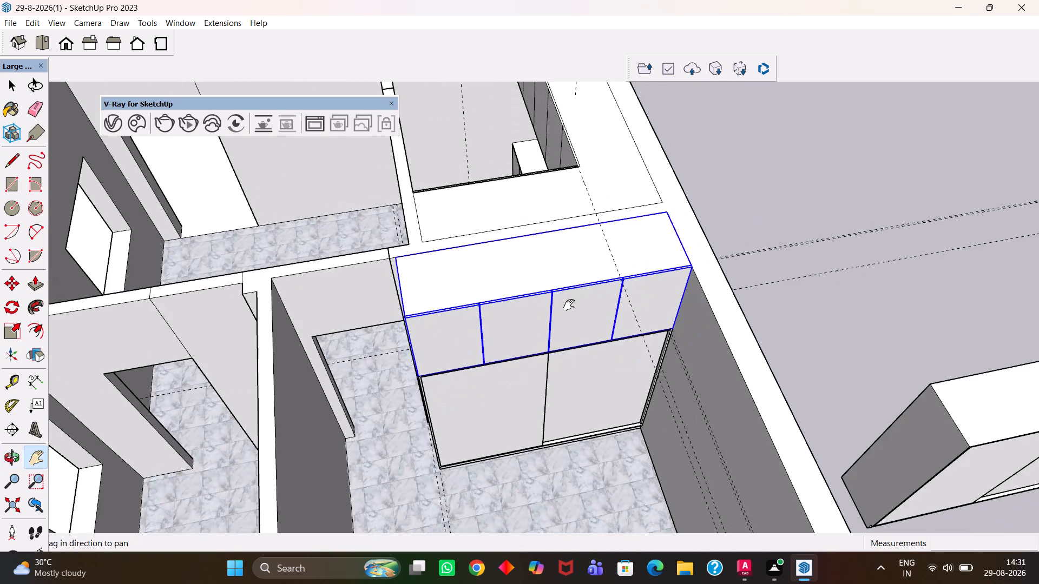
scroll(563, 314, "down", 4)
middle_click_drag(521, 337, 552, 296)
scroll(521, 337, "up", 1)
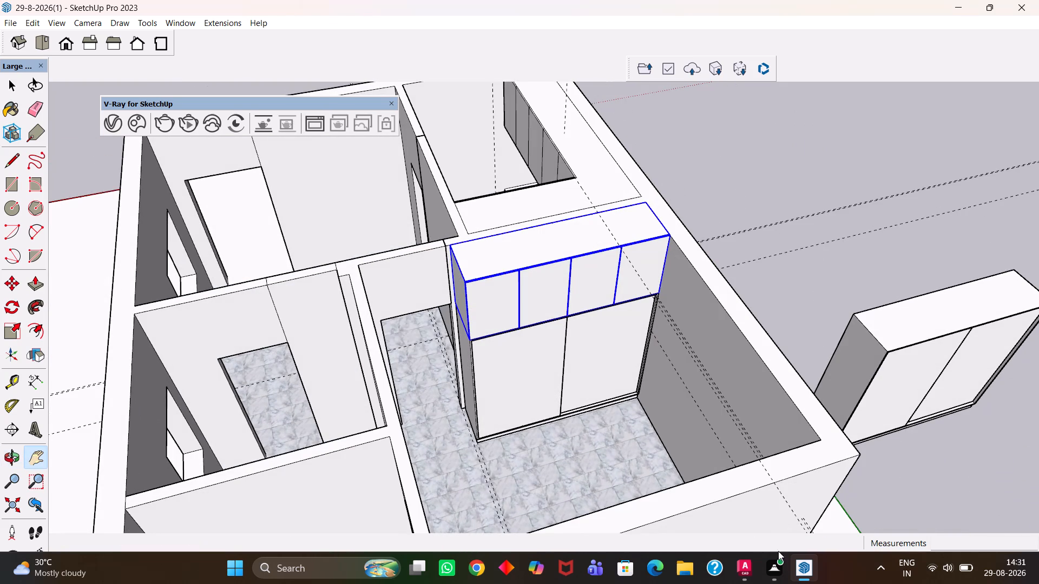
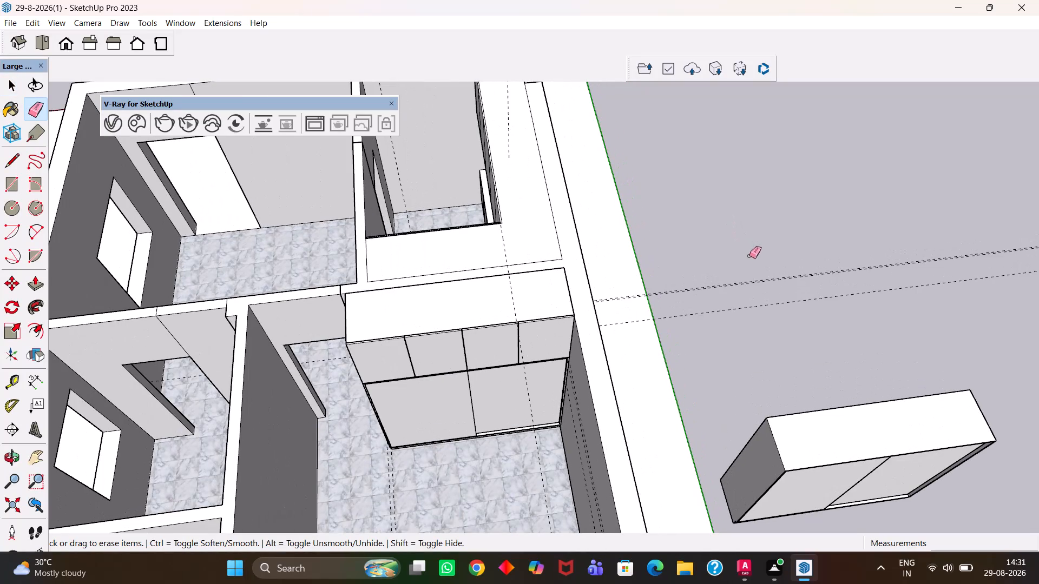
Delete the dashed guide lines that extend across the open ground beyond the outer wall beside the shuttered wardrobe.
left_click_drag(751, 268, 748, 290)
left_click_drag(746, 287, 740, 280)
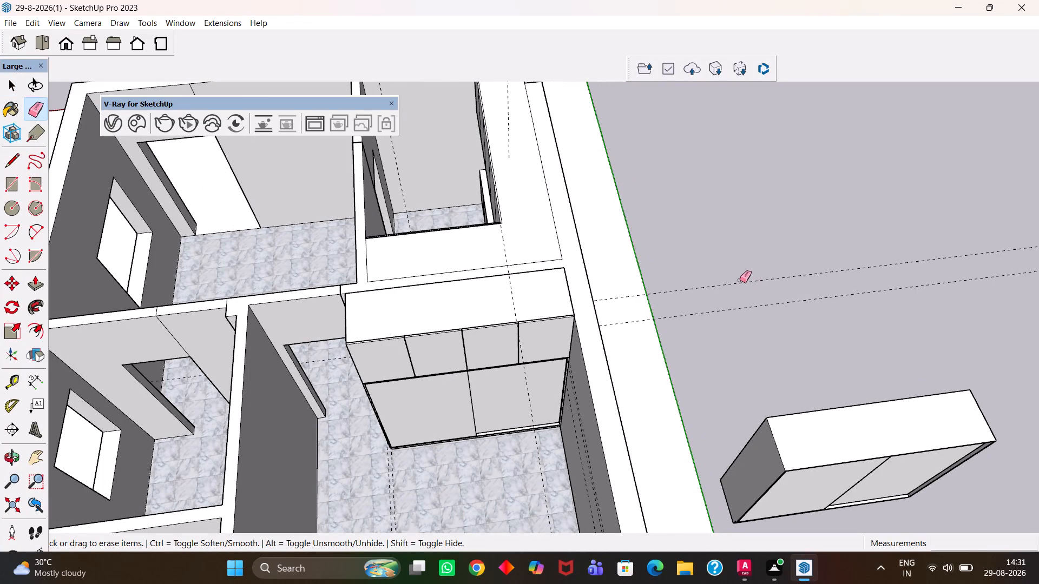
key("space")
double_click(738, 283)
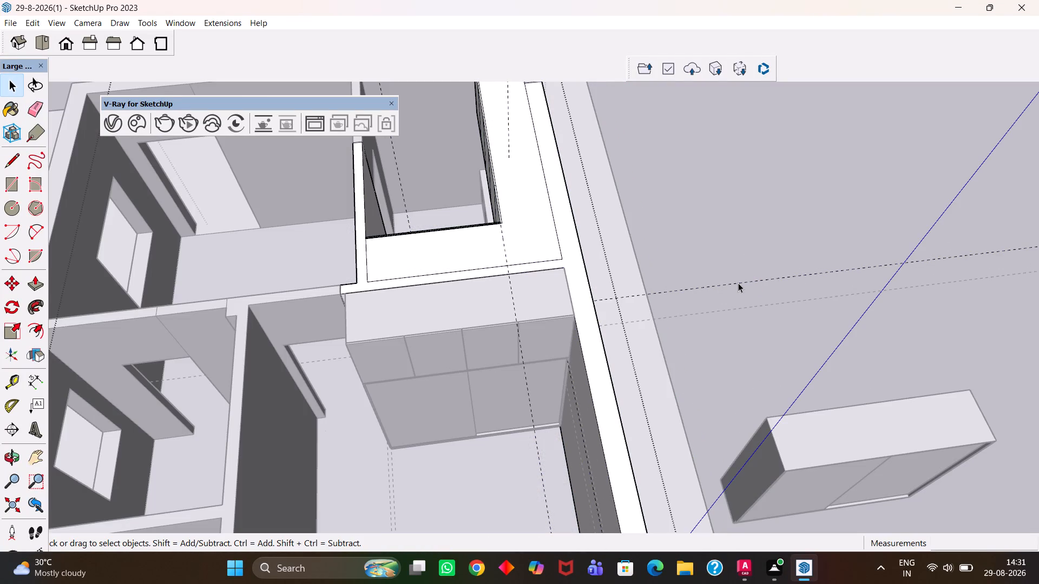
left_click(738, 283)
key("Delete")
left_click(746, 301)
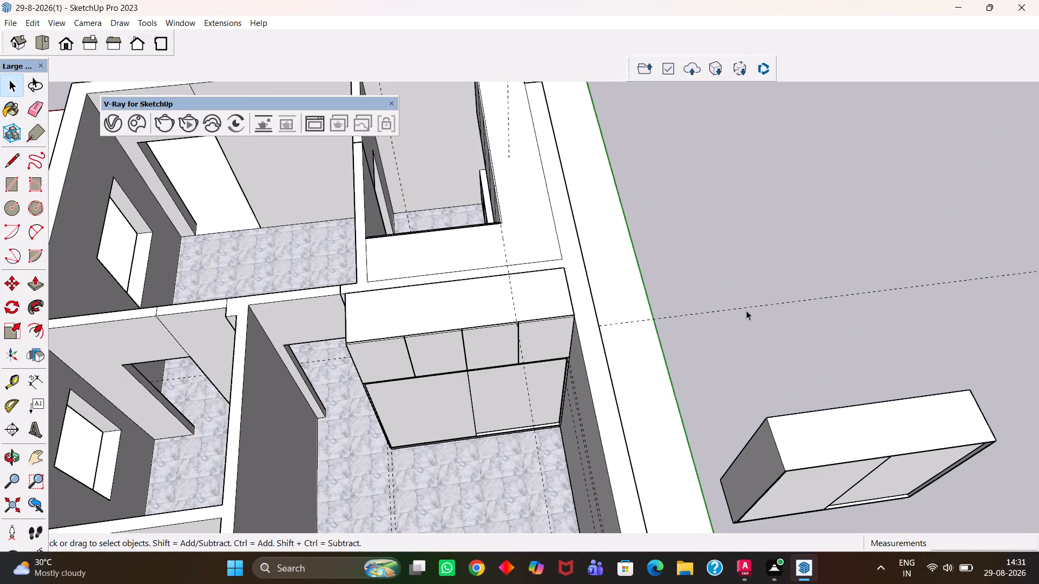
double_click(746, 310)
left_click(745, 309)
key("Delete")
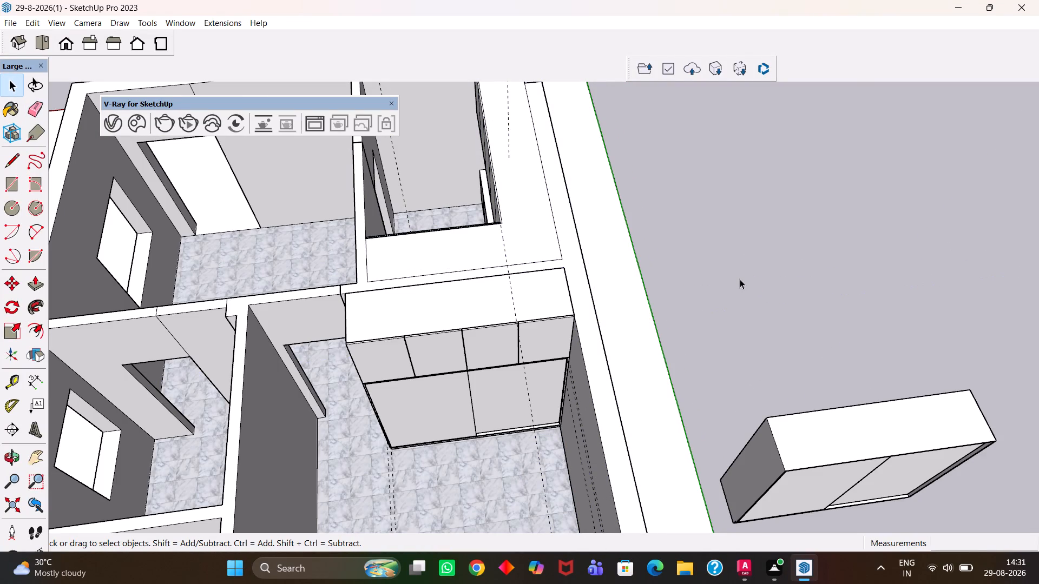
left_click(740, 279)
Examine the bedroom's wardrobe and overhead cabinet block from the front, the side and above.
scroll(715, 270, "down", 6)
key("h")
scroll(523, 348, "up", 5)
middle_click_drag(525, 349, 465, 392)
scroll(515, 362, "up", 1)
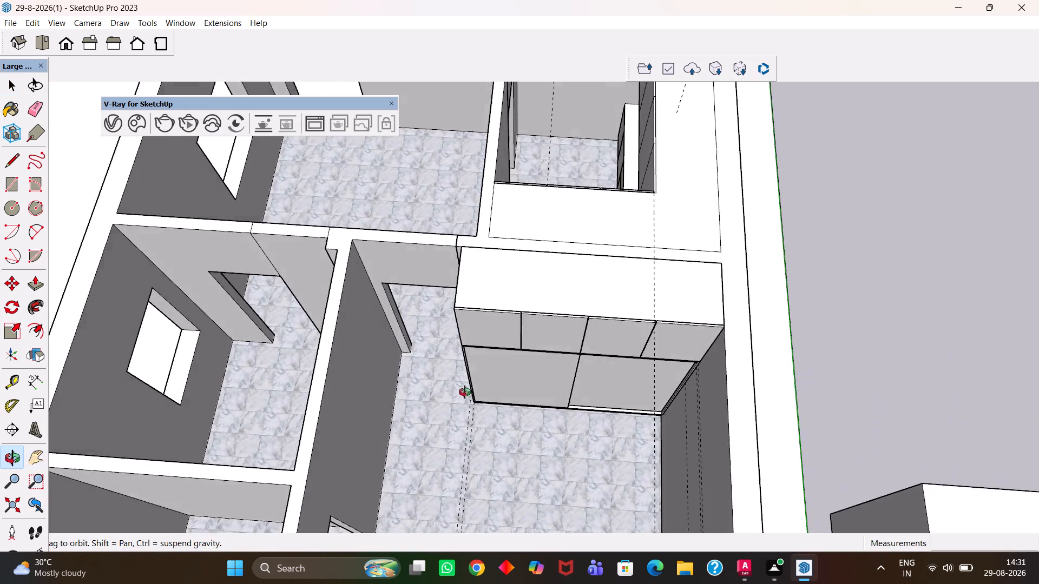
middle_click_drag(465, 392, 604, 356)
scroll(604, 356, "up", 6)
scroll(604, 356, "down", 7)
middle_click_drag(493, 339, 586, 392)
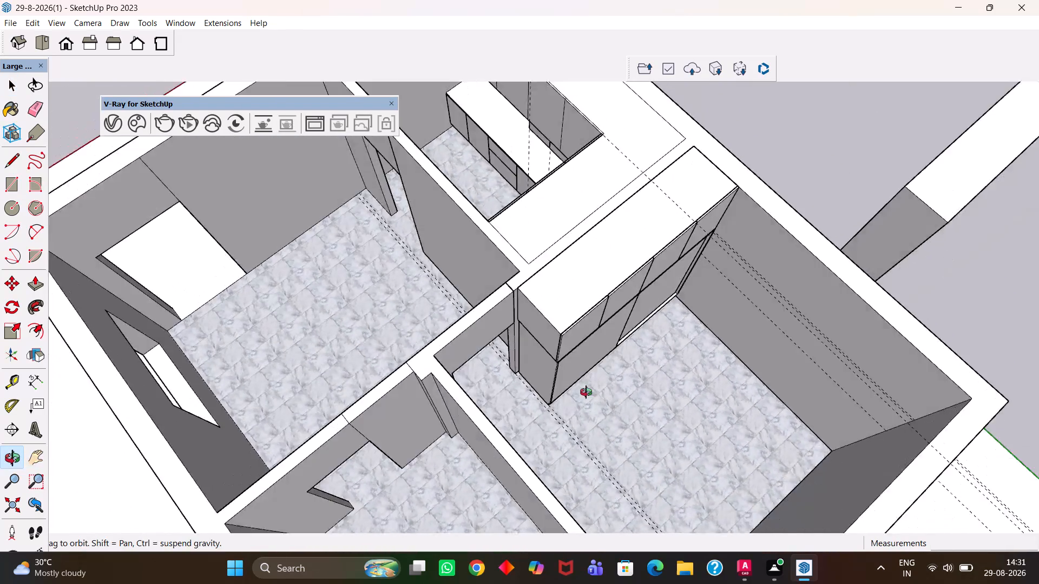
scroll(584, 392, "up", 5)
middle_click_drag(586, 392, 599, 382)
left_click_drag(656, 373, 516, 337)
scroll(504, 336, "down", 6)
middle_click_drag(465, 341, 564, 419)
scroll(498, 374, "up", 1)
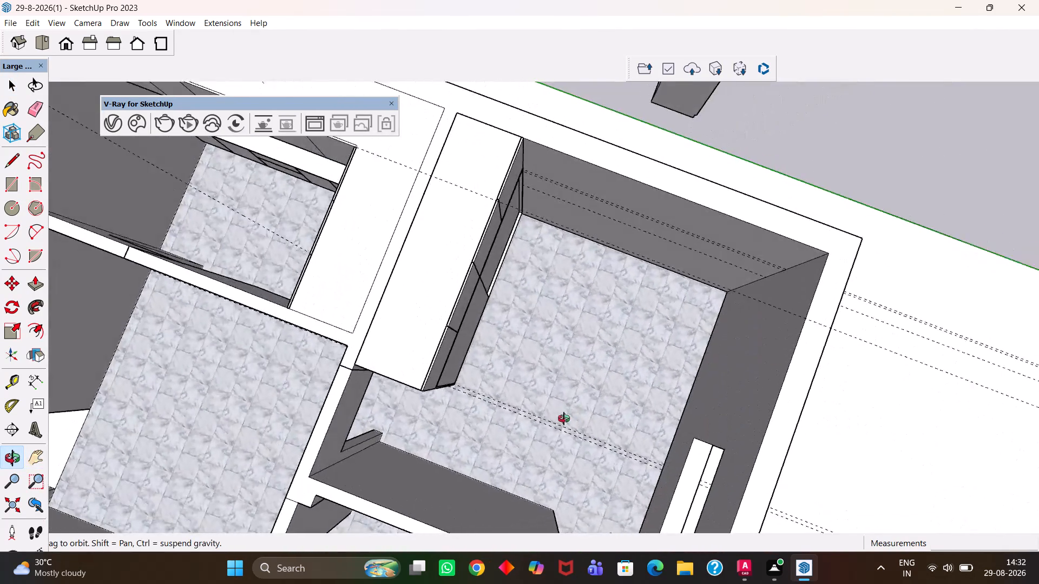
middle_click_drag(564, 419, 320, 367)
left_click_drag(491, 207, 581, 387)
left_click_drag(395, 269, 637, 384)
scroll(619, 346, "down", 4)
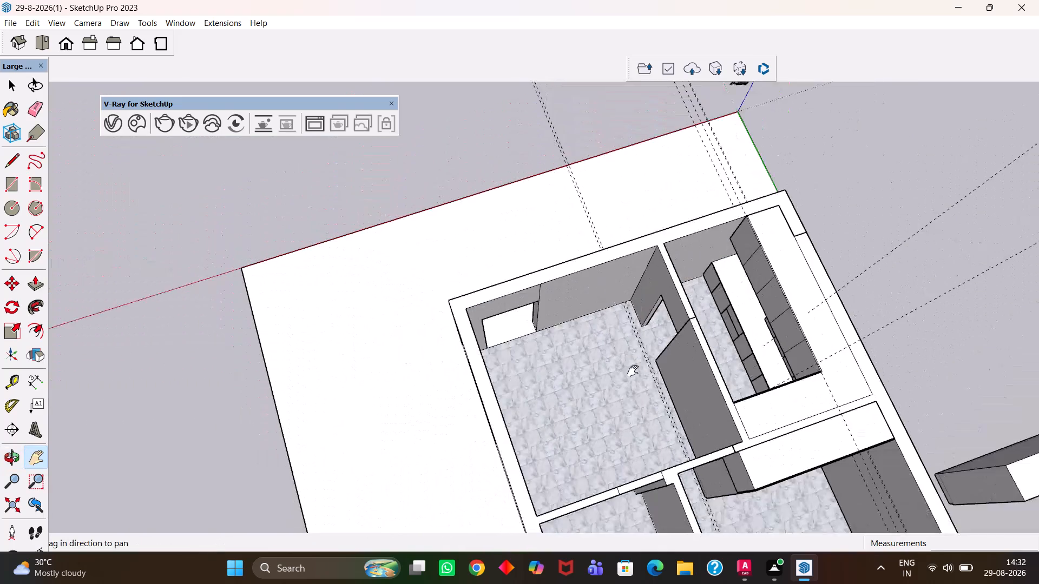
Examine the kitchen's base cabinets, counter and overhead shutters up close.
middle_click_drag(644, 376, 594, 406)
scroll(593, 400, "up", 4)
left_click_drag(778, 369, 532, 305)
middle_click_drag(610, 346, 710, 308)
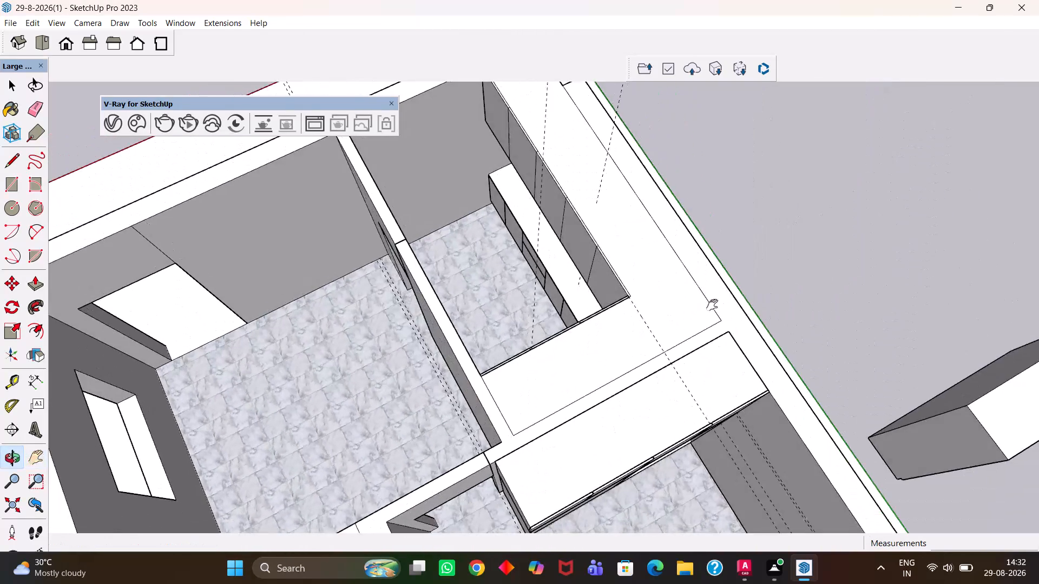
middle_click_drag(517, 266, 813, 289)
scroll(780, 290, "up", 2)
scroll(441, 266, "up", 5)
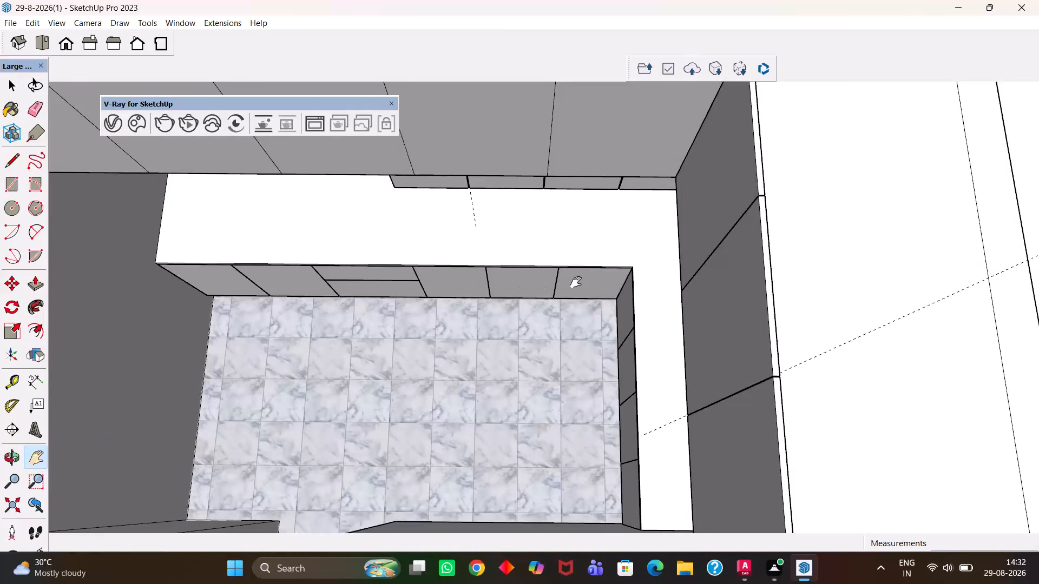
scroll(577, 282, "down", 10)
middle_click_drag(477, 317, 645, 244)
scroll(574, 293, "up", 1)
left_click_drag(747, 181, 742, 190)
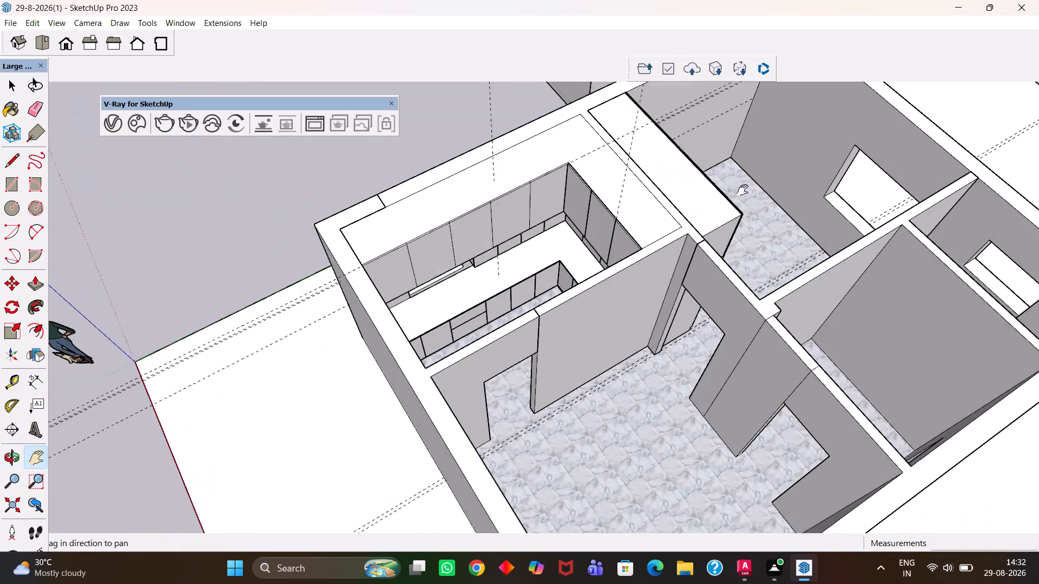
Examine the remaining rooms and the overall house layout from above.
left_click_drag(742, 190, 567, 371)
scroll(550, 357, "up", 5)
scroll(550, 357, "down", 6)
middle_click_drag(613, 406, 452, 448)
scroll(577, 431, "up", 1)
left_click_drag(539, 429, 529, 394)
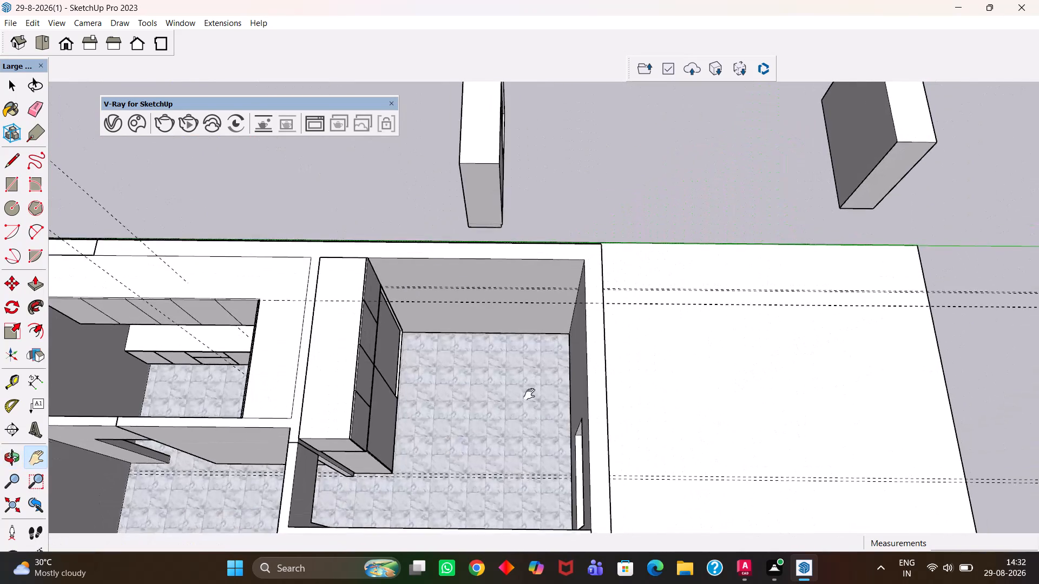
left_click_drag(529, 394, 555, 209)
scroll(491, 315, "down", 3)
middle_click_drag(484, 321, 495, 393)
scroll(495, 393, "up", 7)
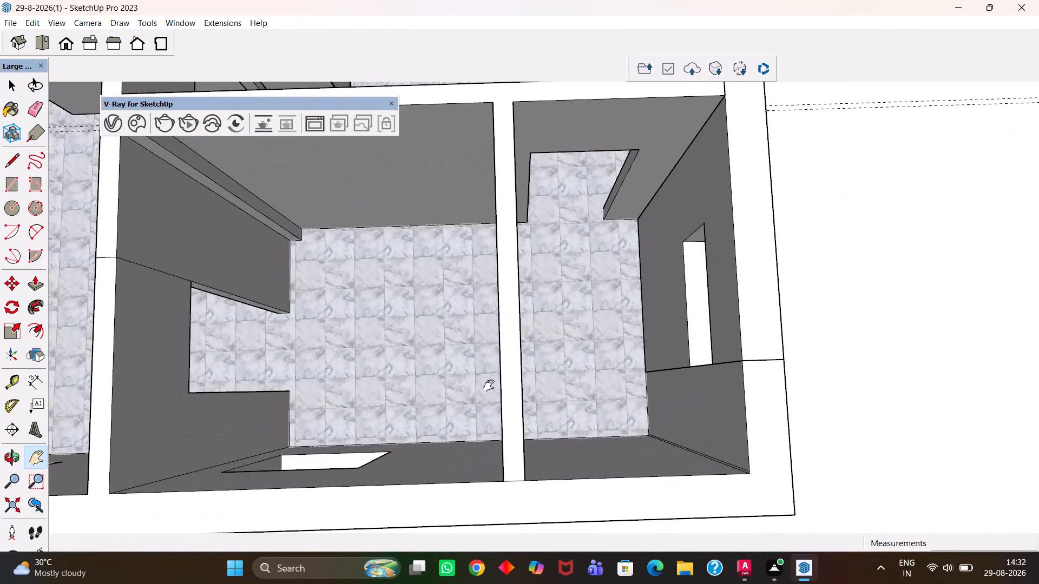
scroll(485, 380, "down", 4)
left_click_drag(381, 333, 531, 356)
scroll(549, 360, "up", 5)
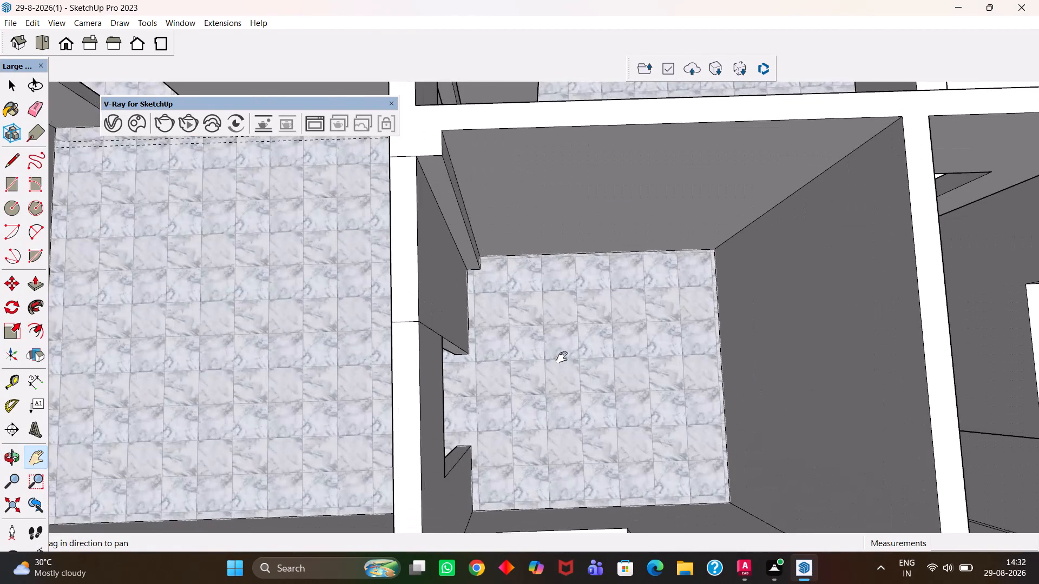
left_click_drag(642, 375, 472, 274)
scroll(456, 274, "up", 6)
scroll(456, 274, "down", 4)
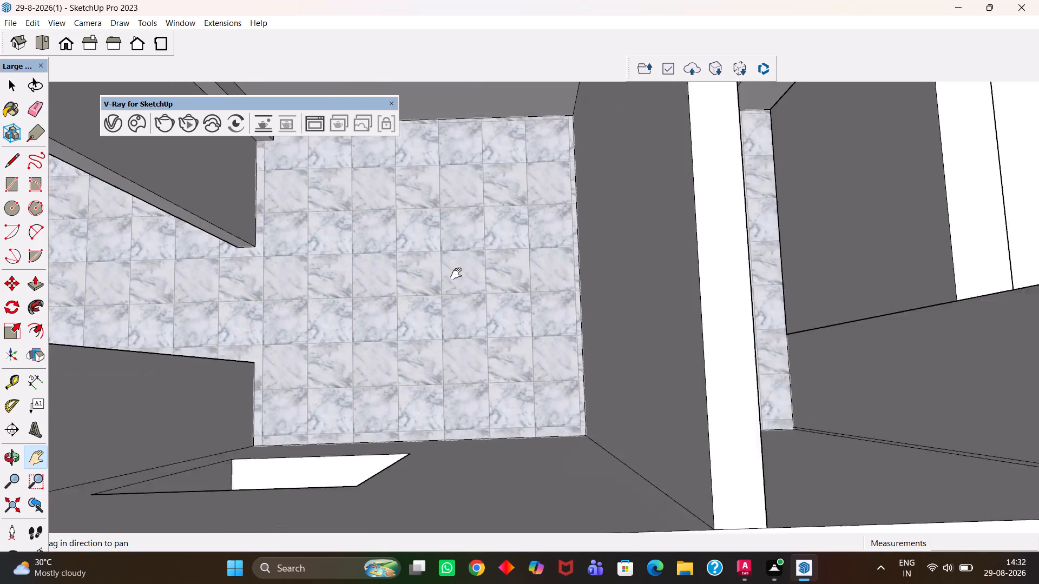
scroll(456, 274, "down", 2)
left_click_drag(440, 253, 538, 323)
scroll(537, 323, "down", 6)
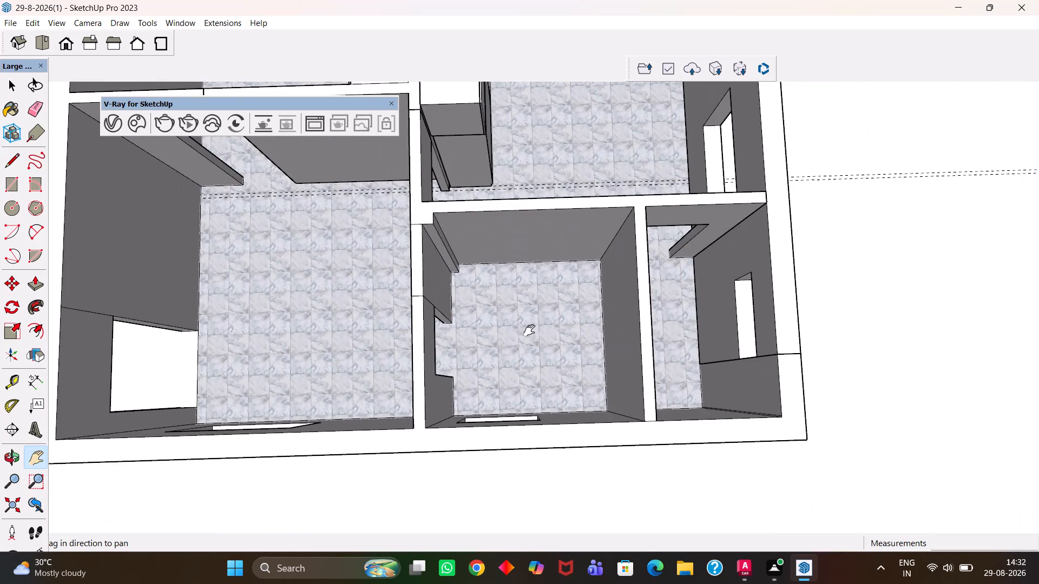
middle_click_drag(451, 346, 711, 287)
scroll(620, 287, "up", 1)
middle_click_drag(403, 288, 683, 318)
scroll(683, 318, "down", 3)
left_click_drag(447, 324, 573, 228)
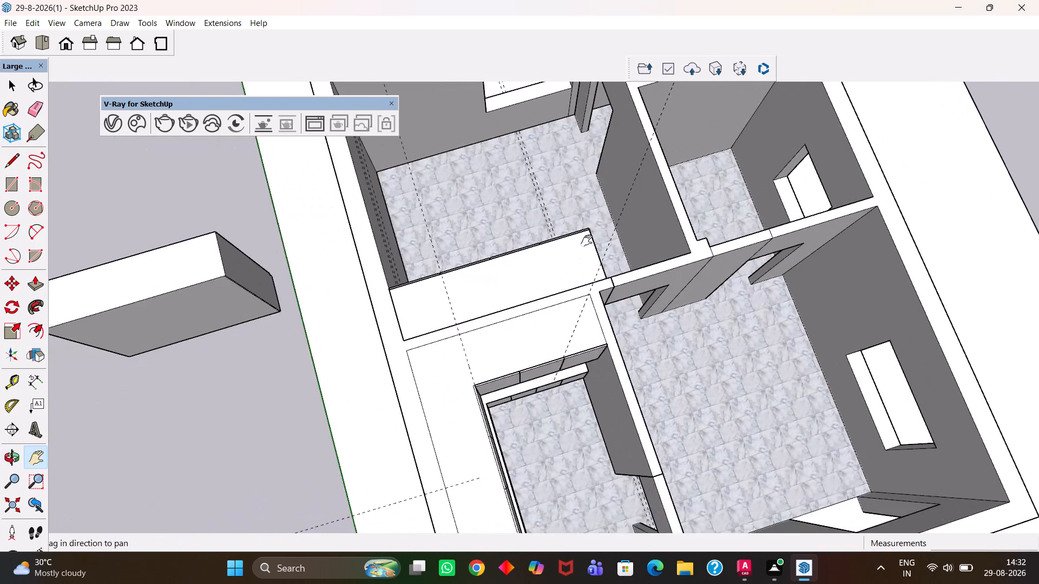
middle_click_drag(616, 290, 541, 303)
left_click_drag(715, 254, 549, 361)
scroll(527, 357, "down", 5)
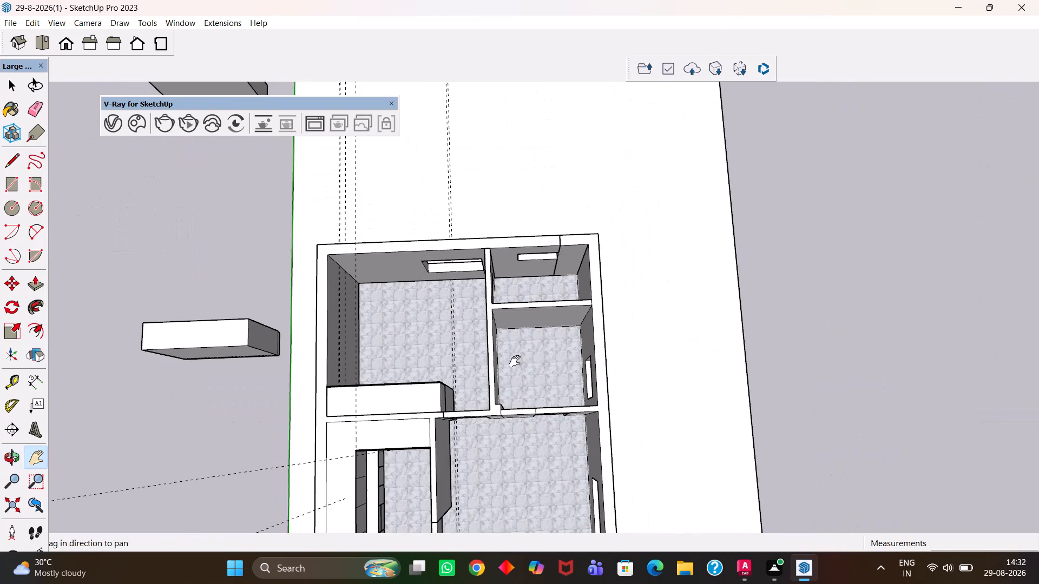
middle_click(516, 369)
scroll(516, 369, "up", 4)
scroll(516, 369, "down", 6)
left_click_drag(505, 397, 486, 343)
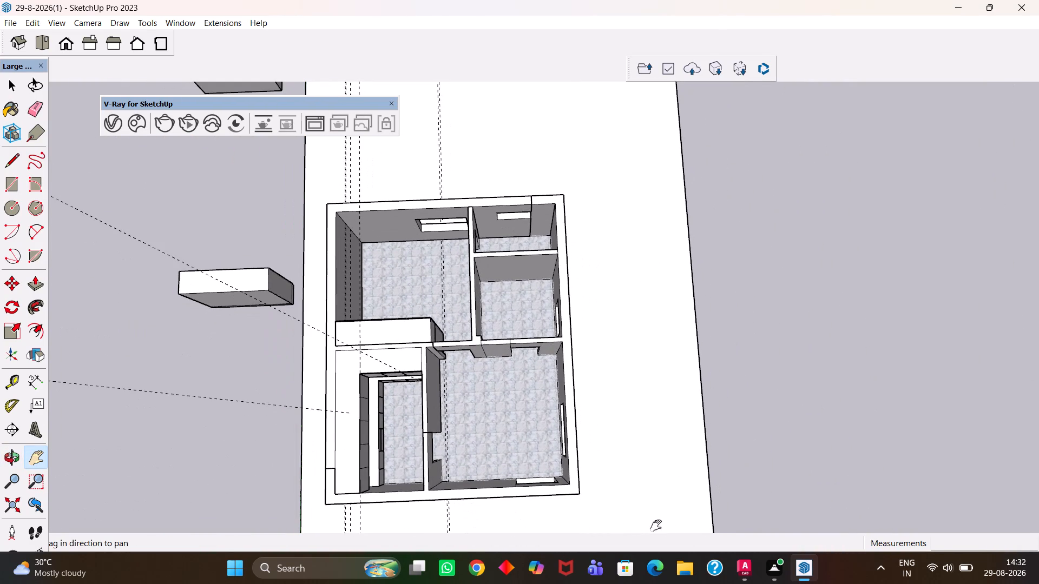
Switch to AutoCAD and examine the proposed ground floor plan's room labels and dimensions, including the hall.
left_click(704, 515)
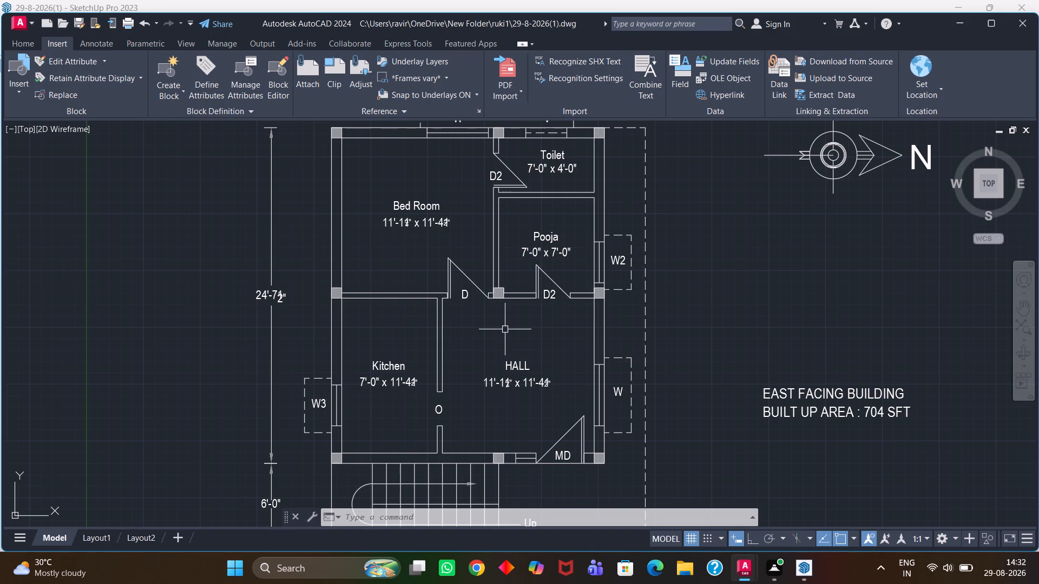
scroll(542, 382, "up", 6)
scroll(528, 386, "down", 3)
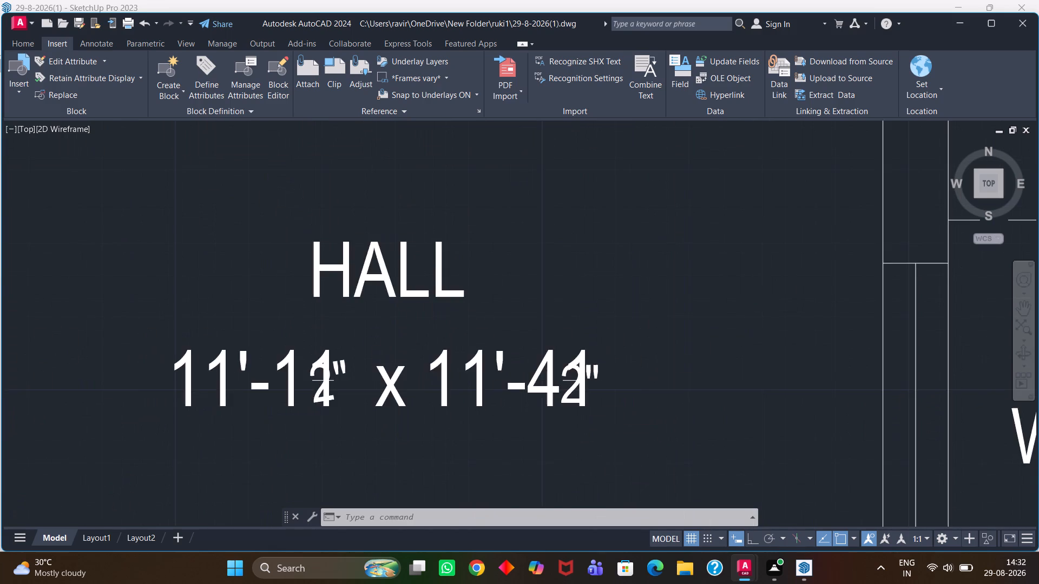
scroll(528, 386, "up", 3)
scroll(525, 382, "down", 5)
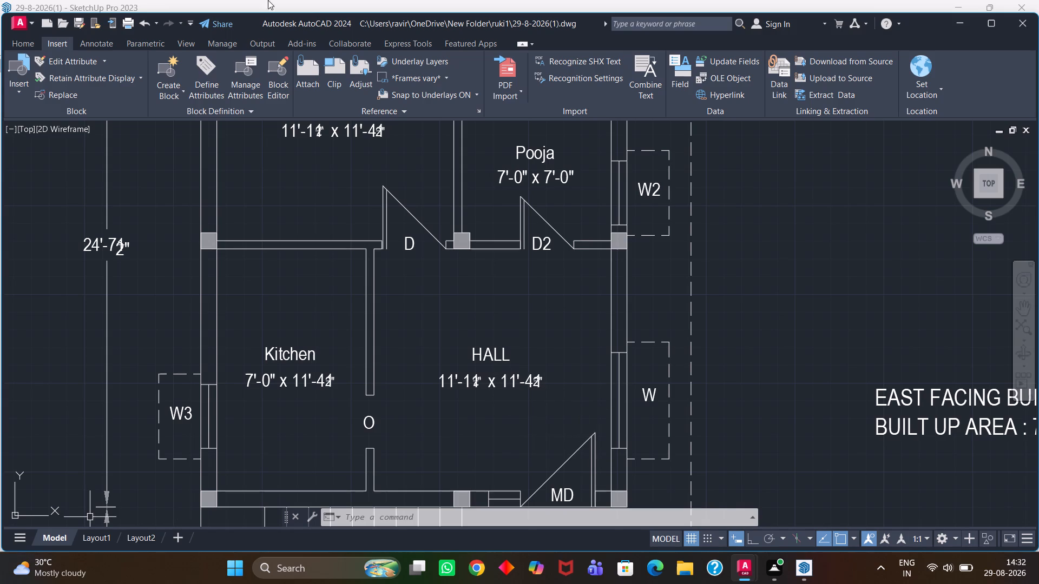
scroll(515, 265, "down", 4)
scroll(518, 269, "up", 3)
middle_click_drag(518, 269, 540, 345)
scroll(534, 343, "down", 3)
scroll(534, 303, "up", 2)
scroll(533, 306, "down", 2)
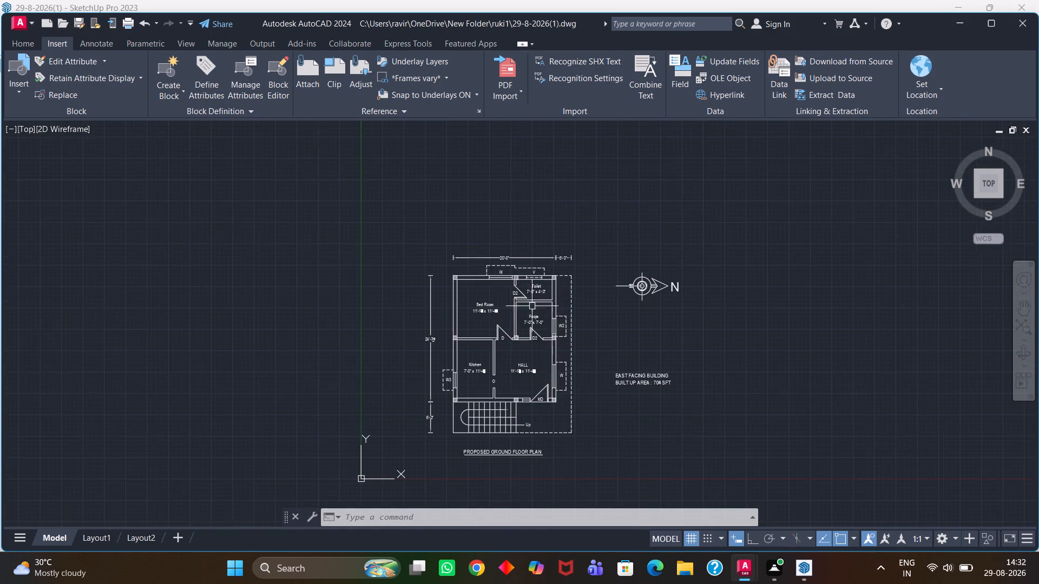
middle_click_drag(515, 327, 516, 300)
scroll(516, 300, "up", 1)
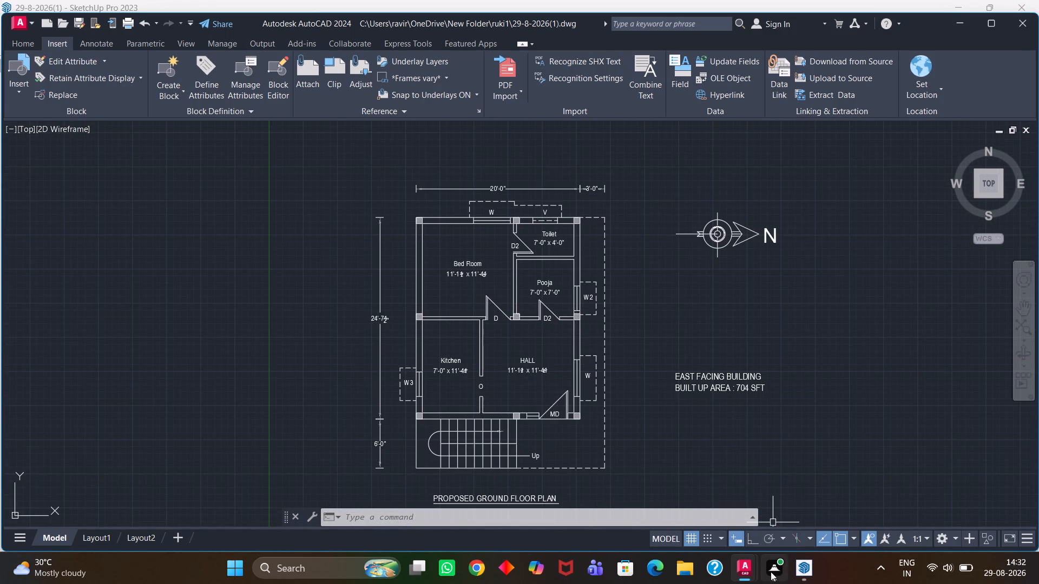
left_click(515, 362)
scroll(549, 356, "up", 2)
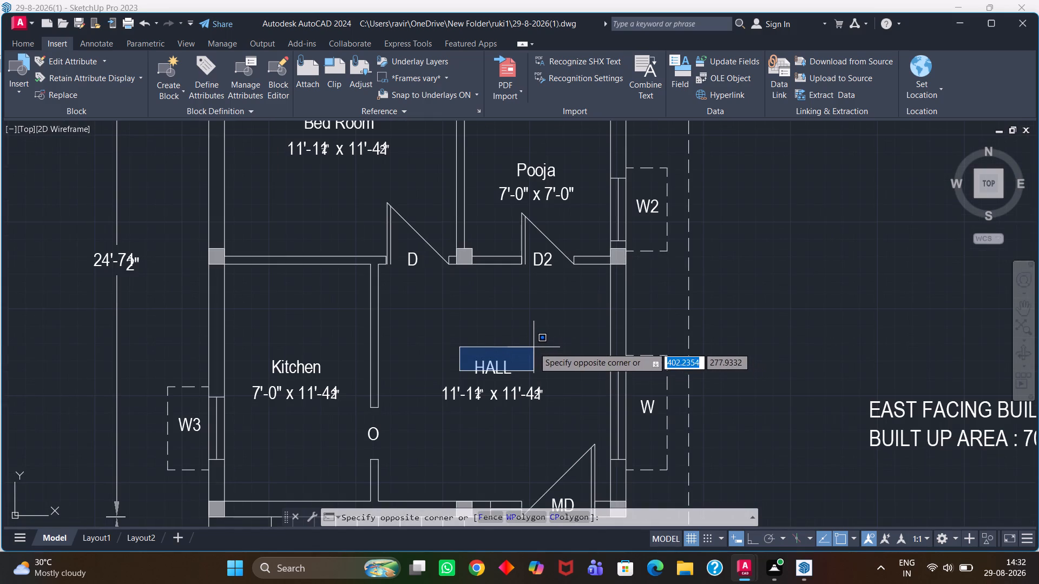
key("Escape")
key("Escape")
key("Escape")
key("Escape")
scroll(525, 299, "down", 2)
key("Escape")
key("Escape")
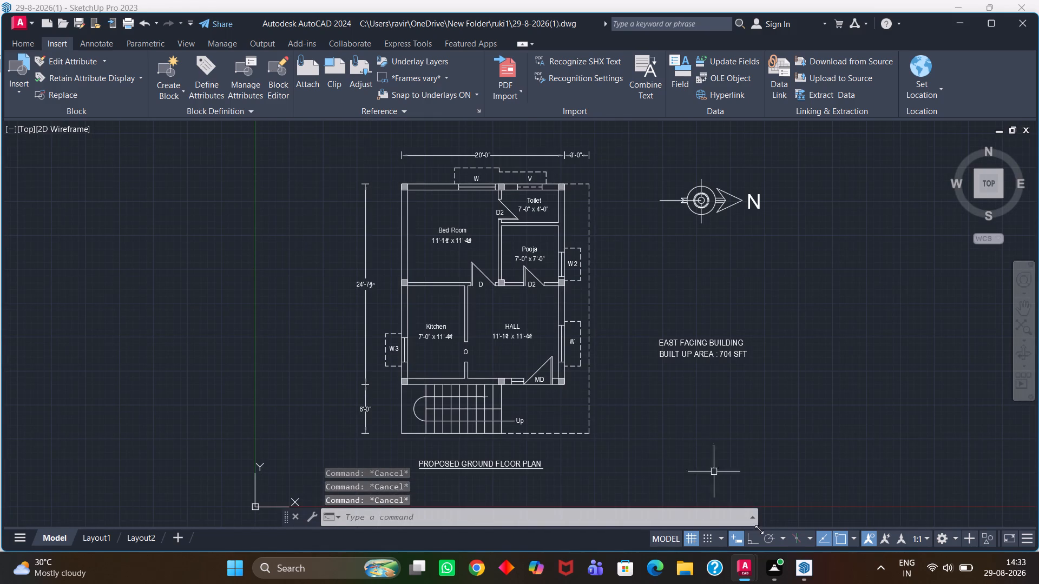
Switch back to SketchUp and examine the pooja room and the bedroom's free floor area, walls and openings.
left_click(718, 494)
left_click(808, 503)
scroll(522, 364, "up", 4)
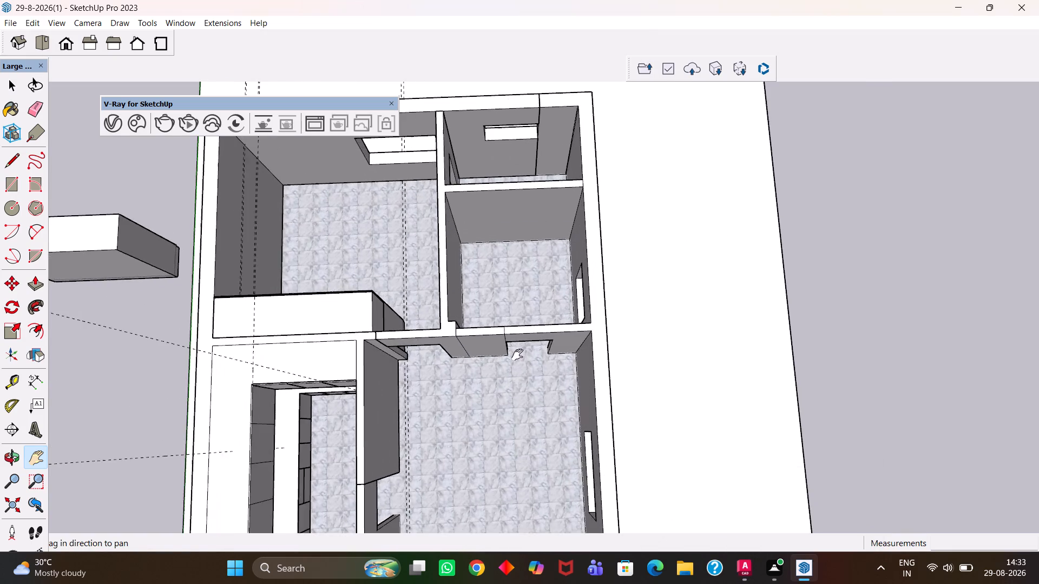
scroll(509, 330, "down", 5)
middle_click_drag(514, 304, 501, 348)
middle_click(501, 348)
key("h")
scroll(501, 348, "up", 4)
scroll(537, 287, "up", 2)
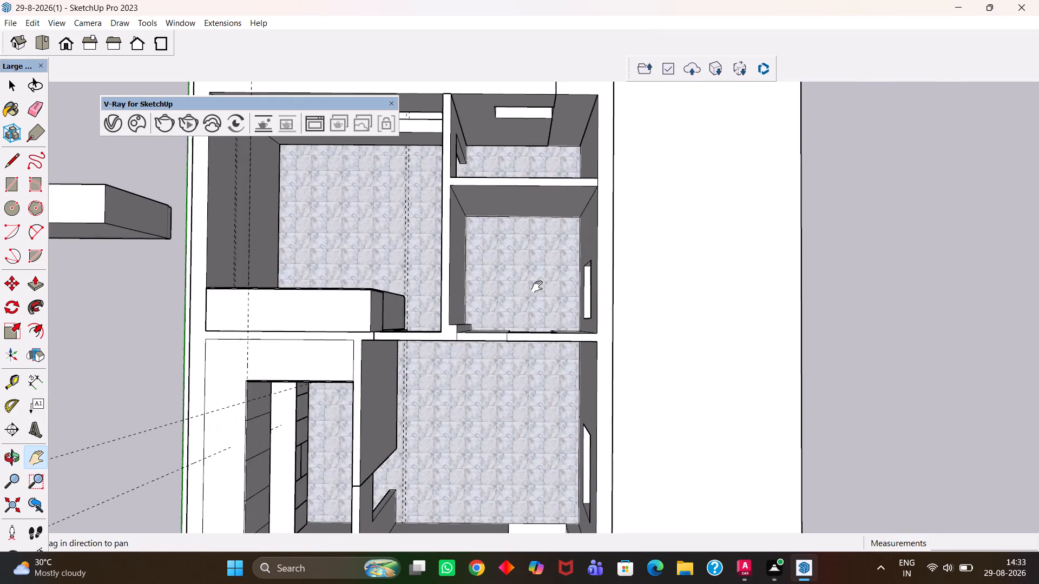
scroll(537, 287, "up", 2)
left_click_drag(553, 233, 567, 363)
scroll(570, 386, "up", 3)
middle_click_drag(540, 356, 559, 270)
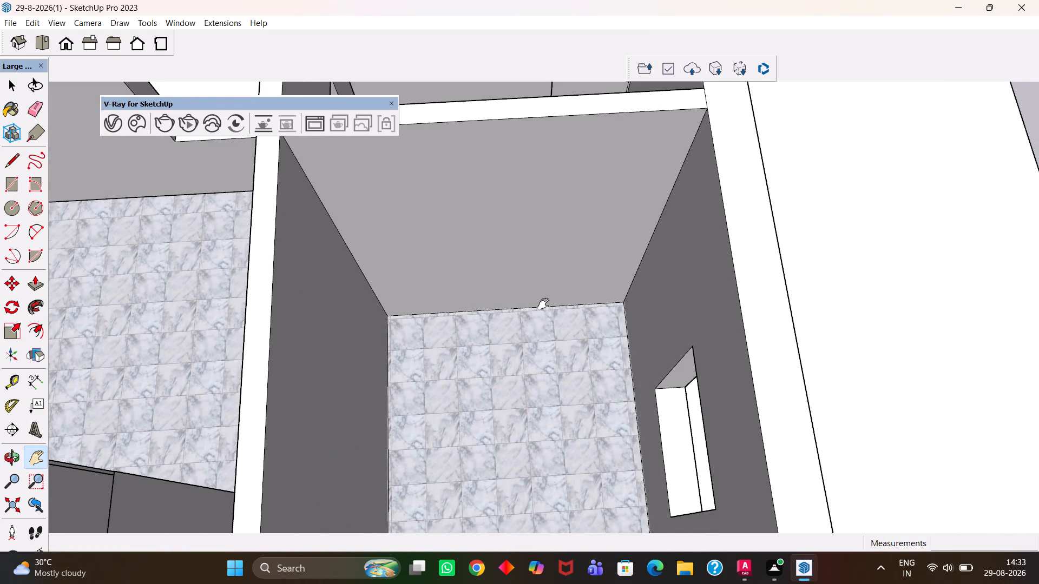
scroll(543, 305, "up", 1)
scroll(544, 308, "down", 9)
left_click_drag(496, 268, 656, 284)
scroll(562, 294, "up", 4)
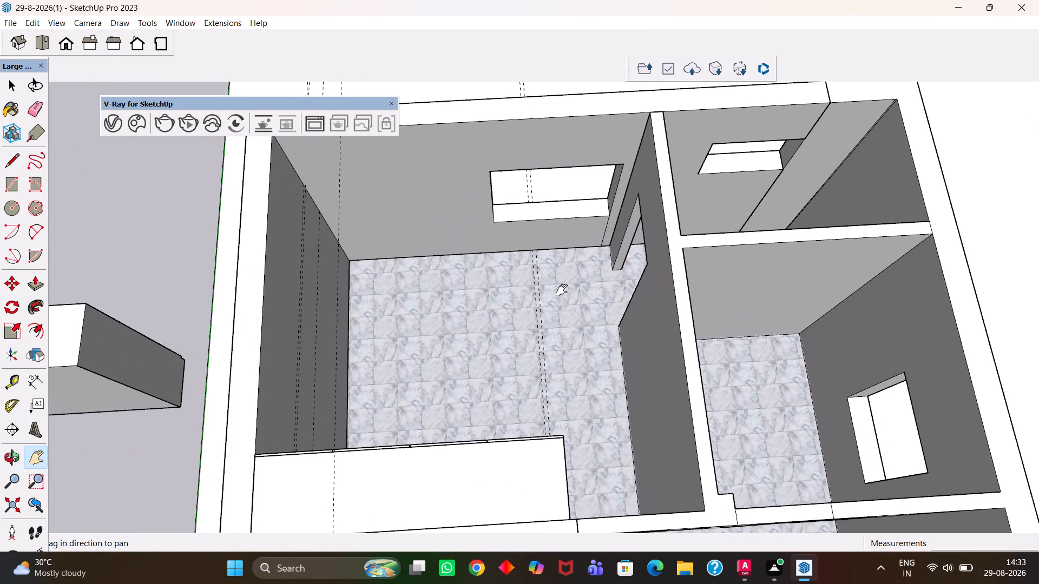
middle_click_drag(573, 281, 568, 318)
scroll(567, 318, "up", 3)
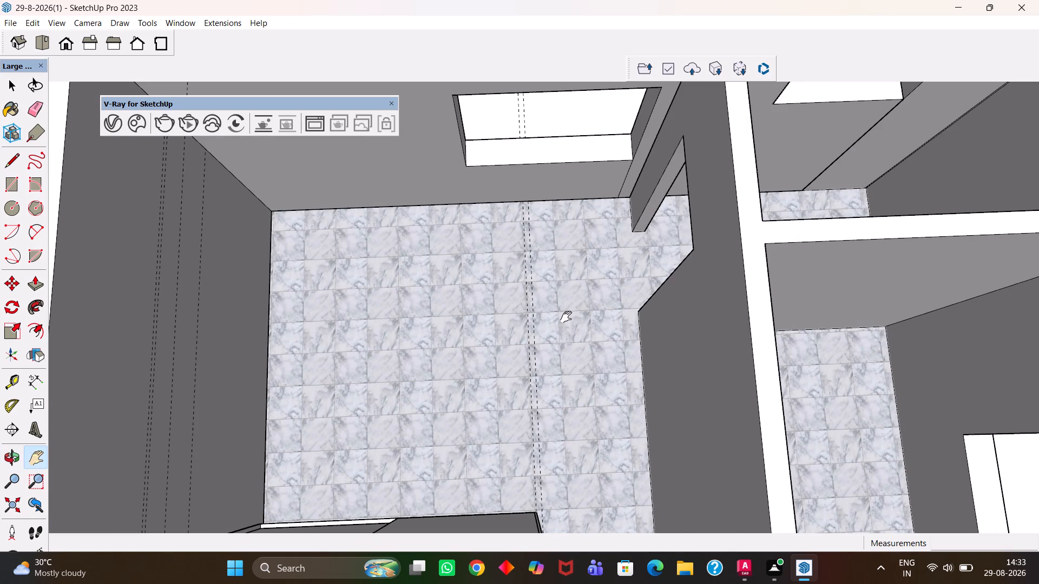
scroll(565, 315, "up", 7)
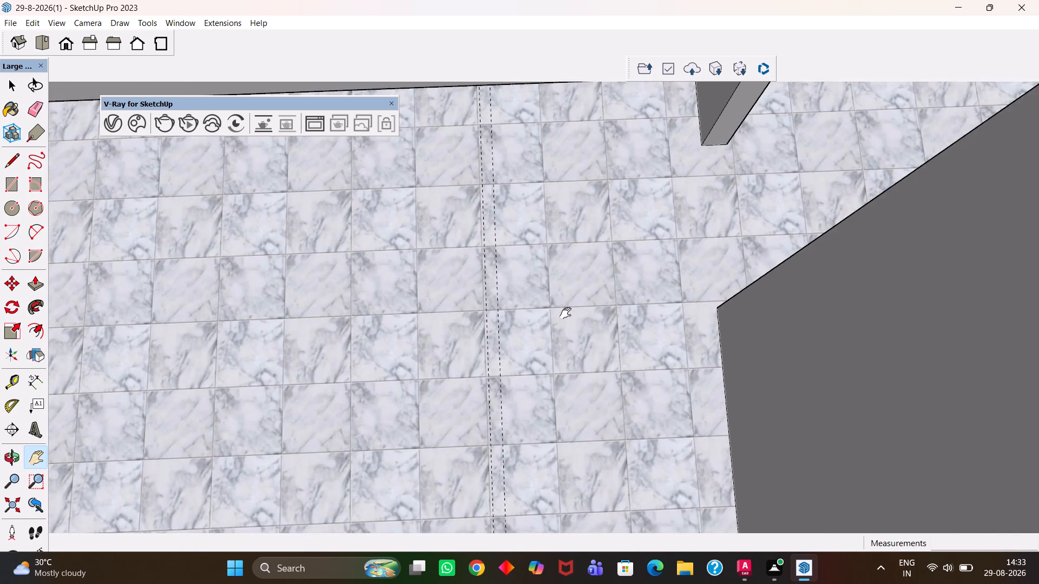
scroll(565, 313, "down", 11)
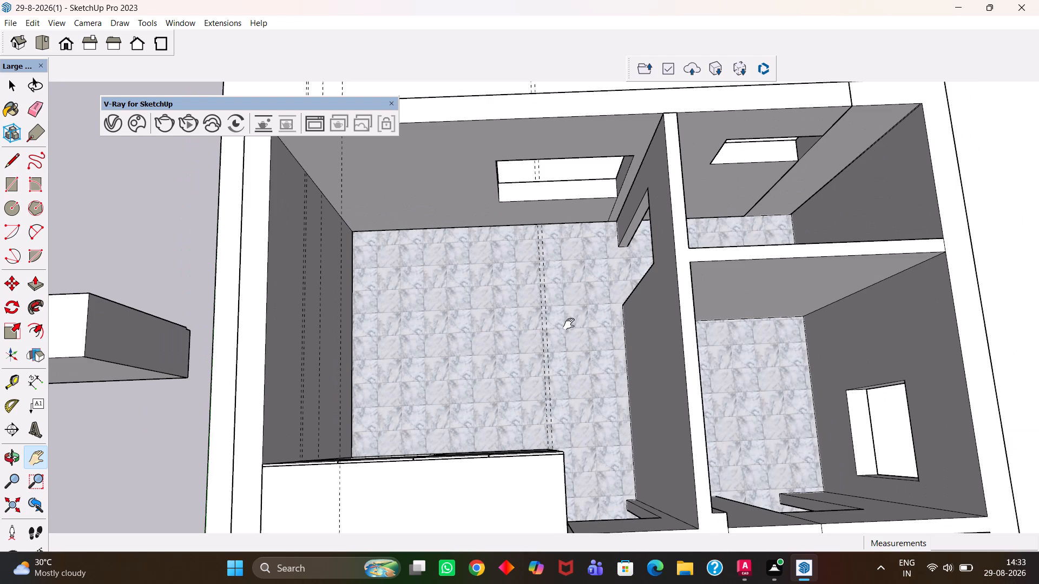
Examine the wardrobe bedroom's free floor area, window and door openings from above.
scroll(608, 300, "down", 3)
middle_click_drag(610, 298, 611, 349)
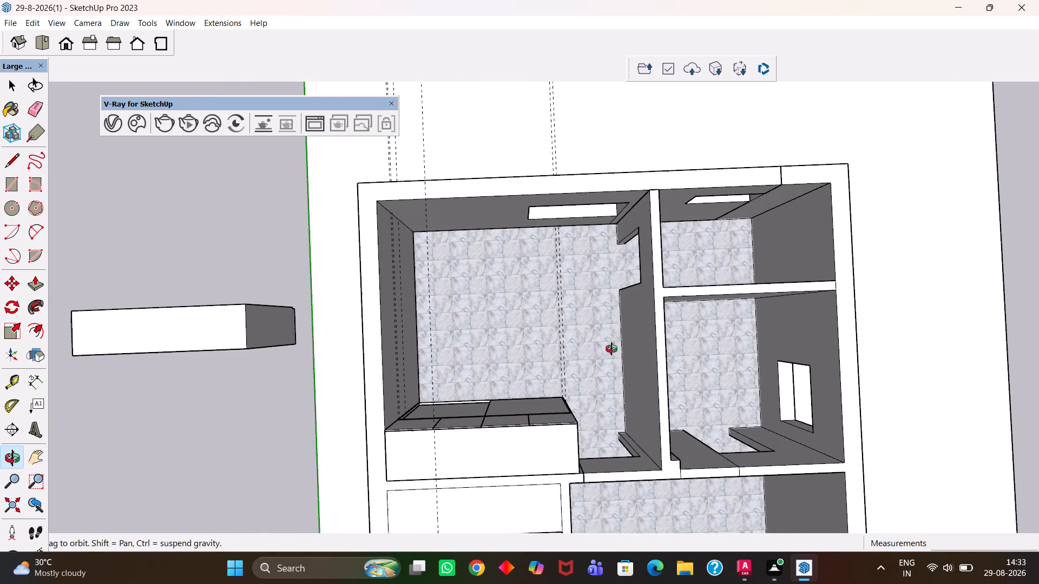
middle_click_drag(611, 349, 586, 343)
scroll(591, 342, "up", 3)
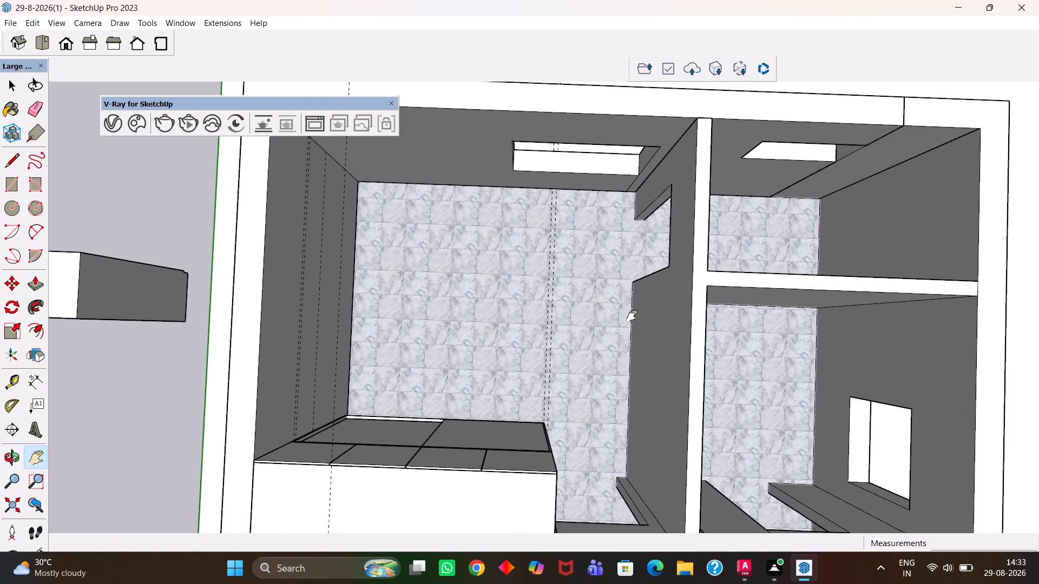
left_click_drag(611, 318, 546, 337)
middle_click_drag(457, 354, 464, 342)
scroll(464, 342, "up", 1)
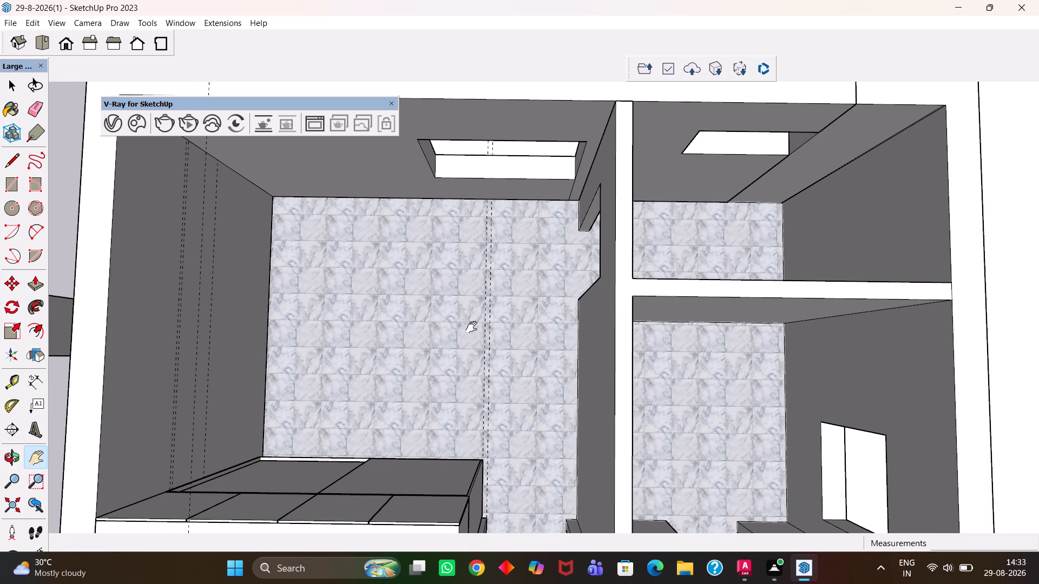
scroll(491, 333, "up", 4)
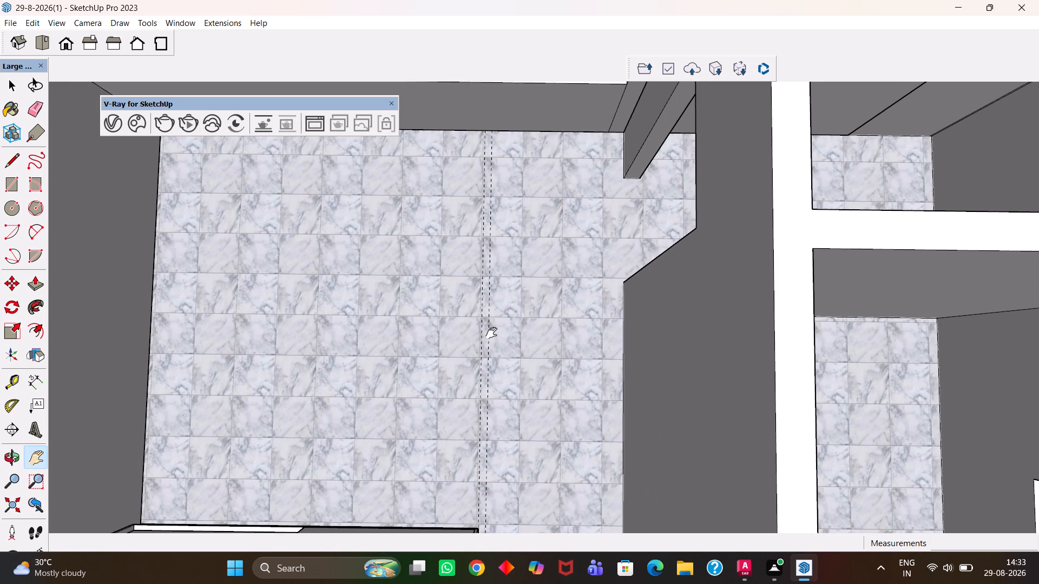
scroll(491, 333, "down", 5)
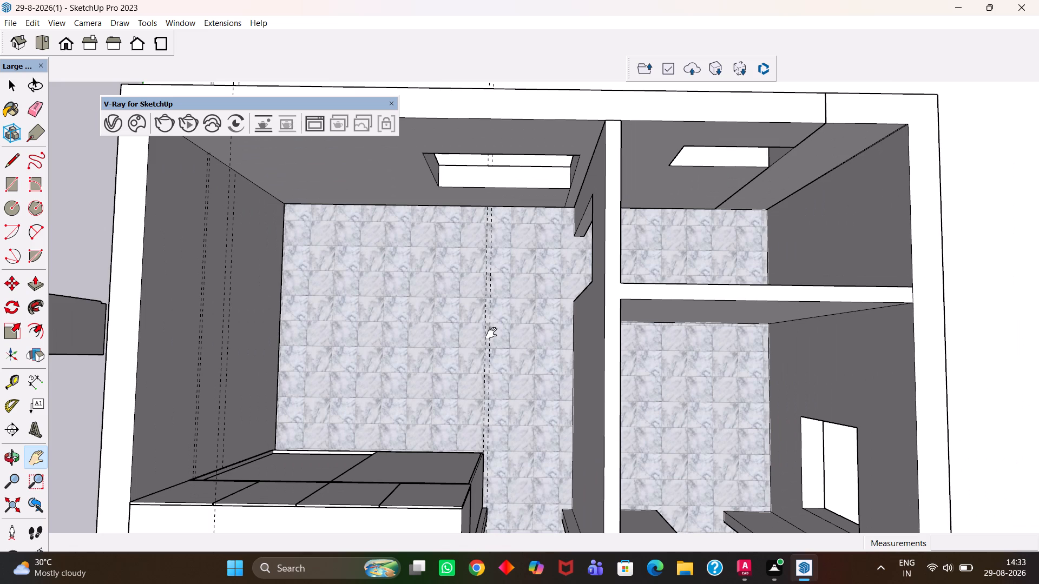
scroll(491, 334, "up", 7)
scroll(491, 334, "down", 12)
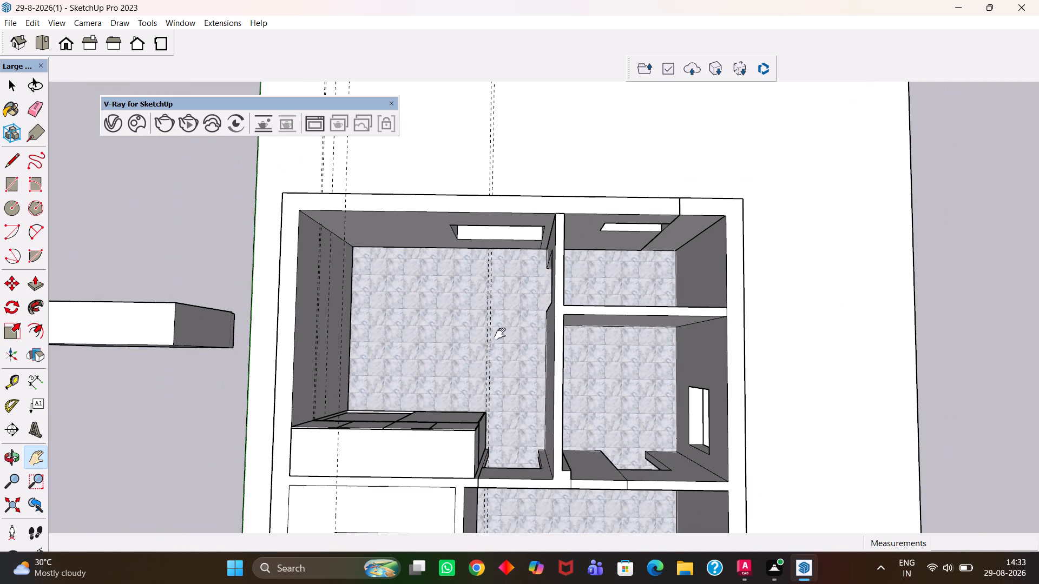
Examine the small corner room beside the bedroom, including its tiled floor, window and door opening.
middle_click_drag(705, 348, 691, 271)
scroll(680, 276, "up", 5)
left_click_drag(648, 266, 597, 426)
scroll(591, 420, "up", 3)
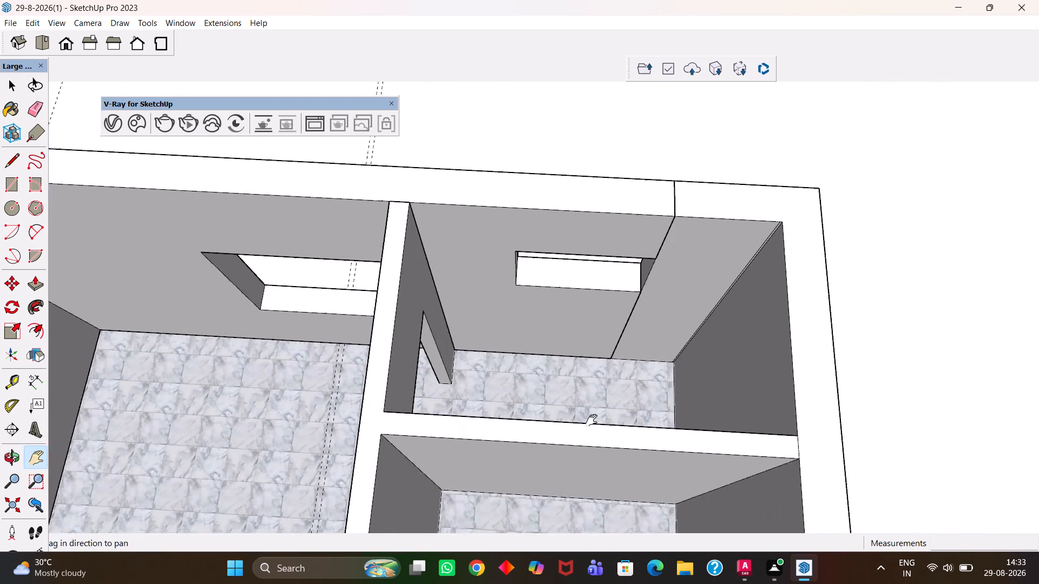
scroll(591, 420, "up", 5)
scroll(616, 356, "up", 2)
middle_click_drag(617, 376, 617, 398)
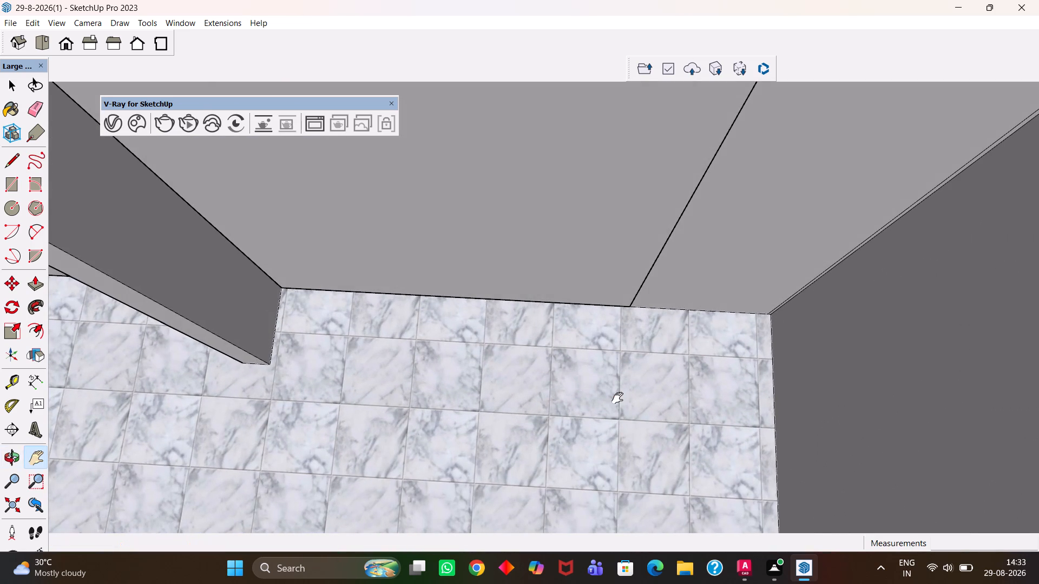
scroll(618, 396, "down", 7)
scroll(618, 395, "up", 1)
scroll(618, 391, "down", 5)
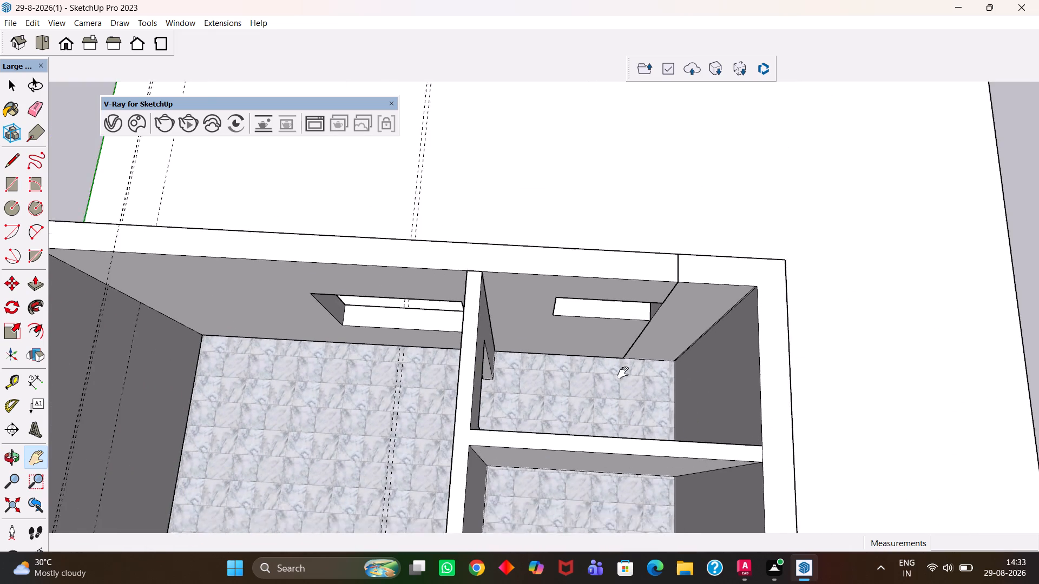
scroll(623, 373, "down", 6)
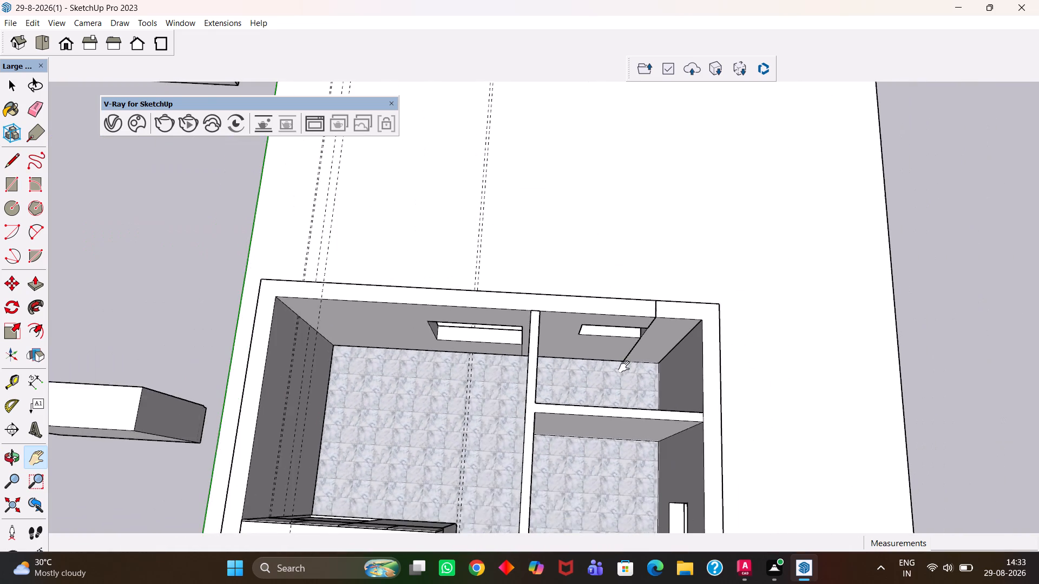
scroll(624, 367, "up", 5)
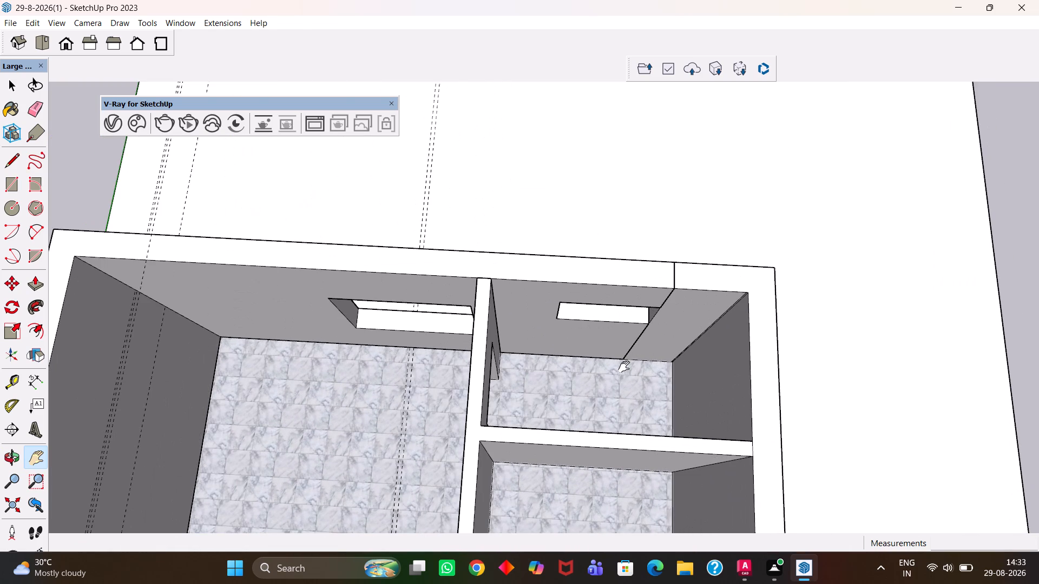
scroll(624, 367, "up", 4)
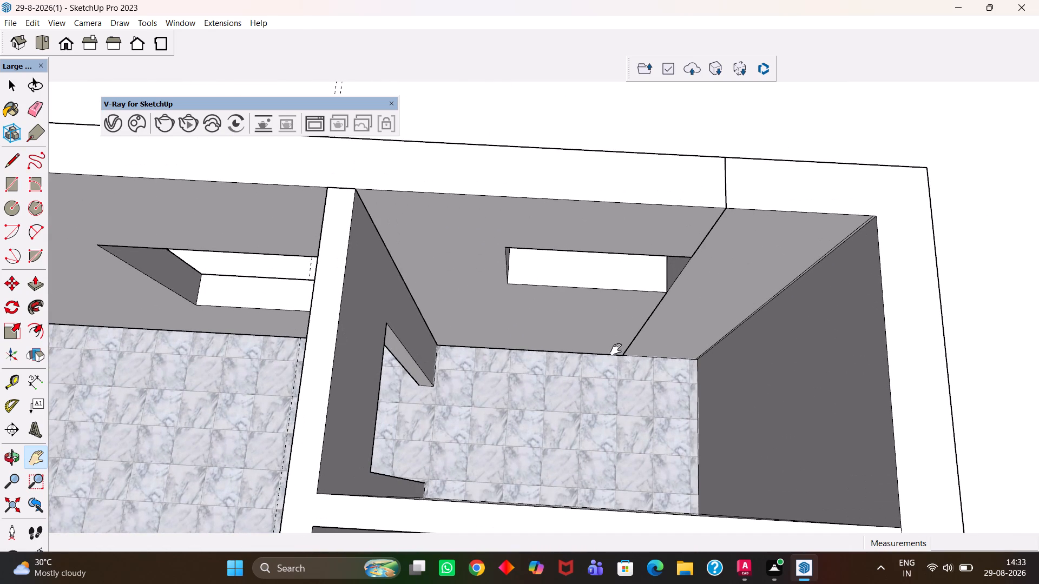
Examine the wall with two door openings between the tiled hall and the rooms behind it.
scroll(616, 349, "down", 5)
left_click_drag(653, 409, 703, 252)
scroll(595, 316, "down", 6)
middle_click_drag(577, 374, 596, 283)
scroll(595, 334, "up", 5)
middle_click_drag(581, 283, 576, 300)
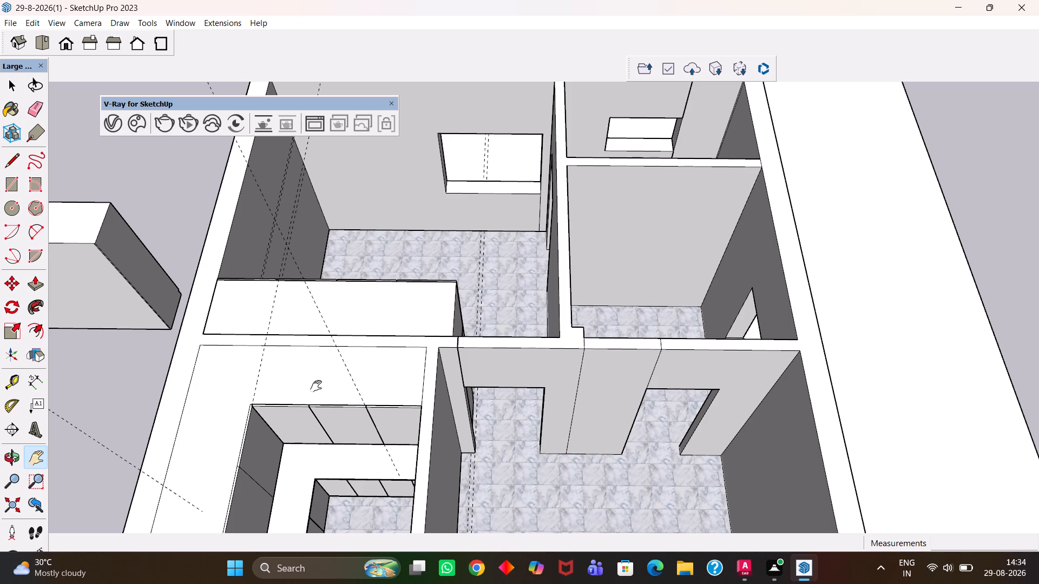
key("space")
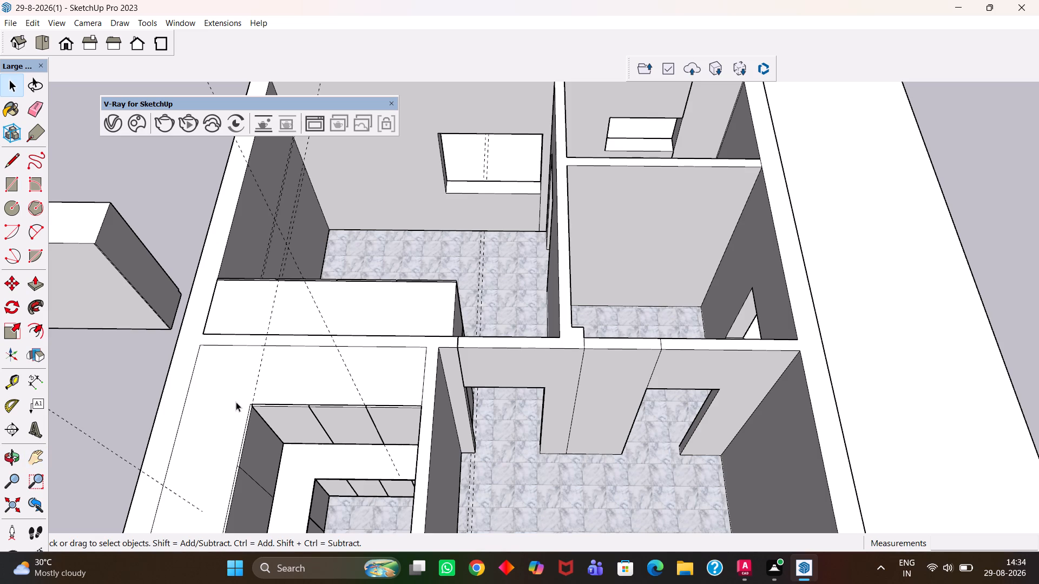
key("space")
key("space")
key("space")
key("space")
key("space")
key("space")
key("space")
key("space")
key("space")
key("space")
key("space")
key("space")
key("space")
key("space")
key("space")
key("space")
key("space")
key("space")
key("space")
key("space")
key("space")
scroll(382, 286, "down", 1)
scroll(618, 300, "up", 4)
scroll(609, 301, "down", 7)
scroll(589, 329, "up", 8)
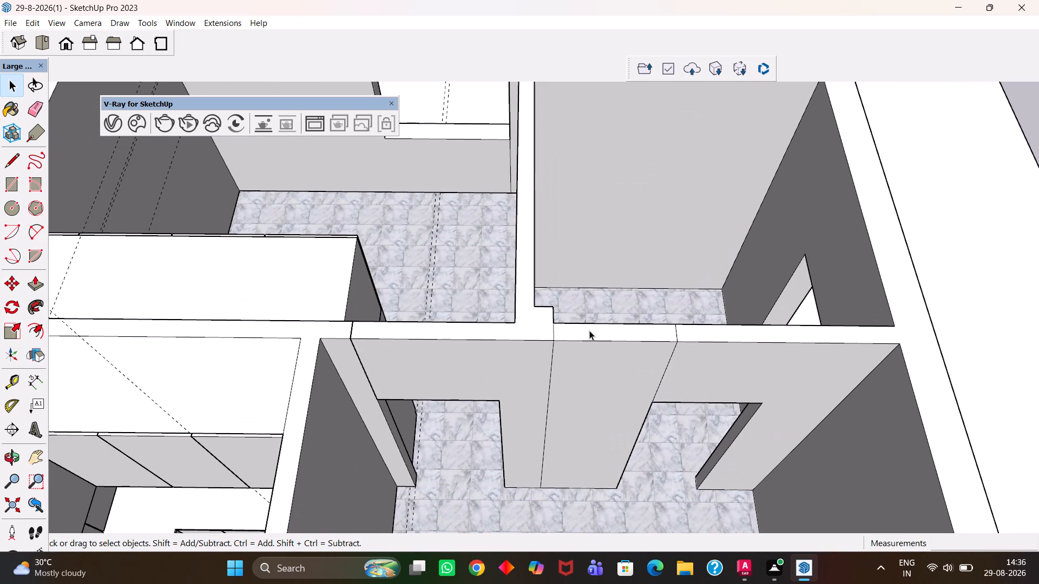
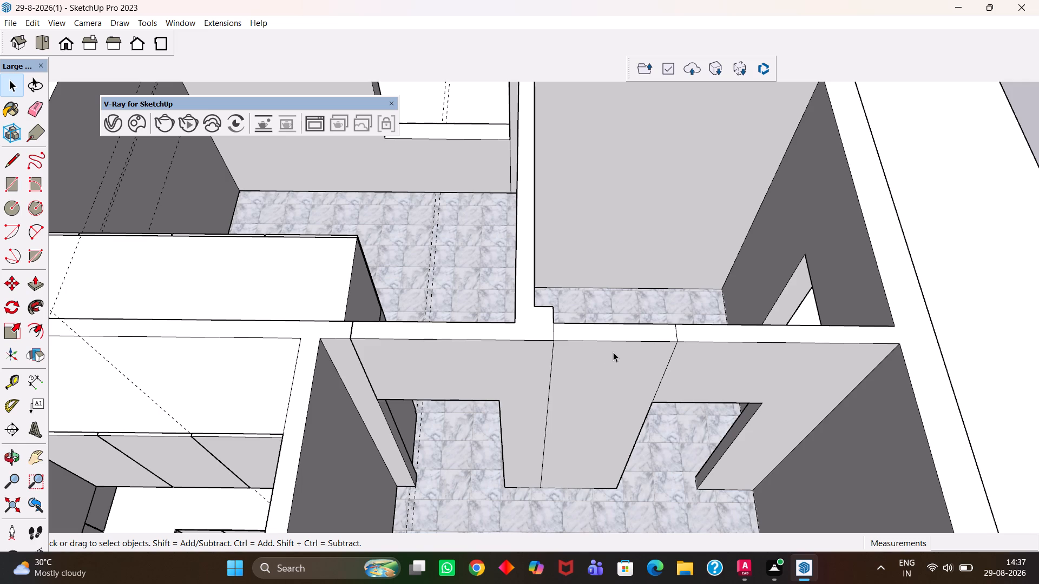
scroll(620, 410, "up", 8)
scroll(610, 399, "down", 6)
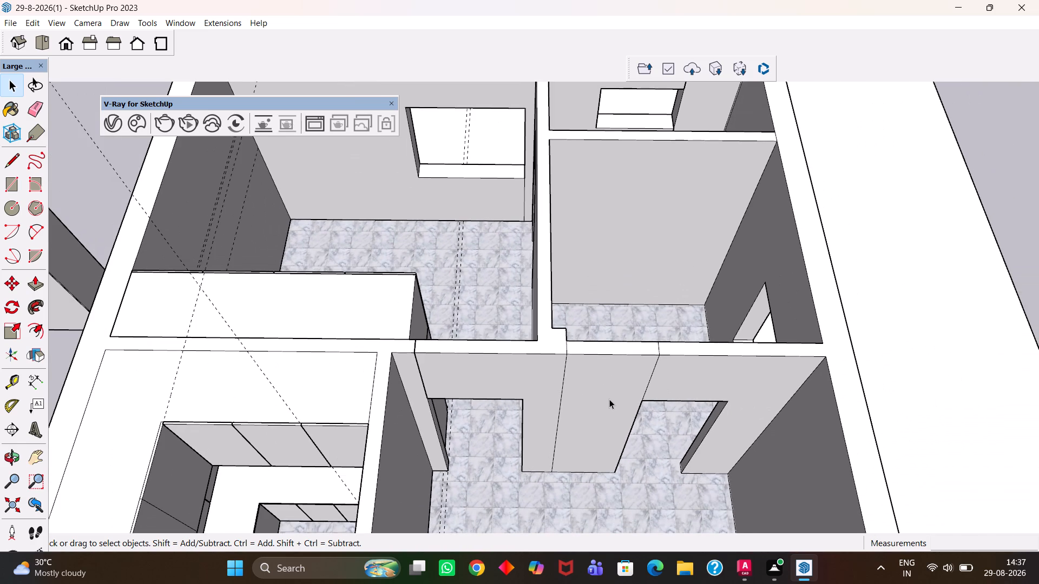
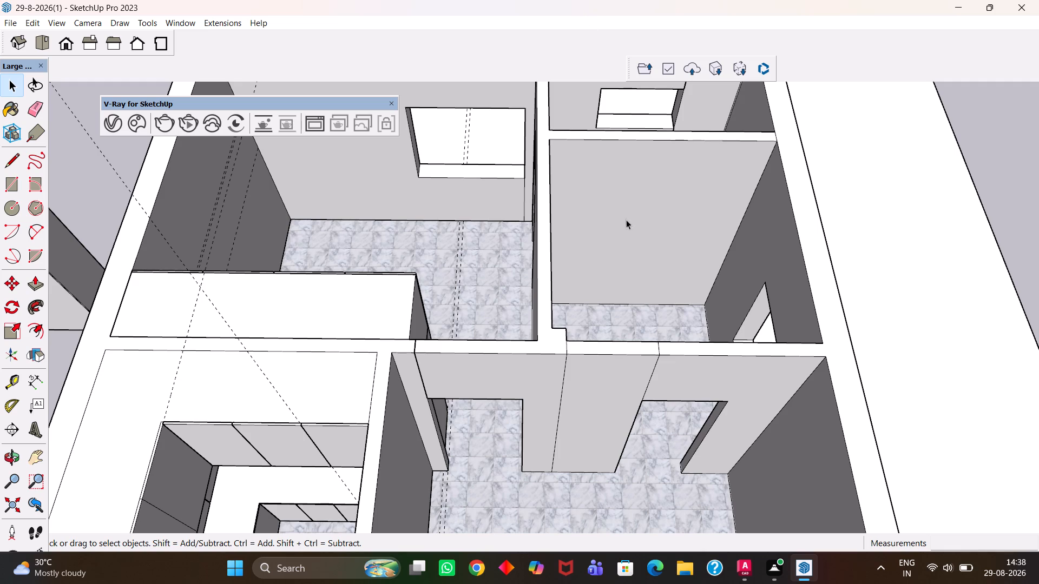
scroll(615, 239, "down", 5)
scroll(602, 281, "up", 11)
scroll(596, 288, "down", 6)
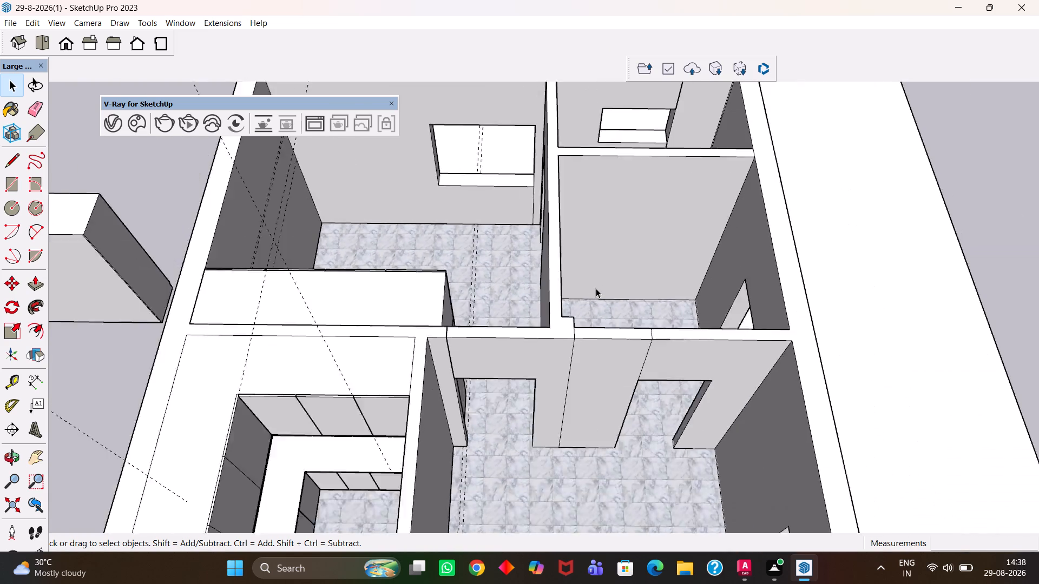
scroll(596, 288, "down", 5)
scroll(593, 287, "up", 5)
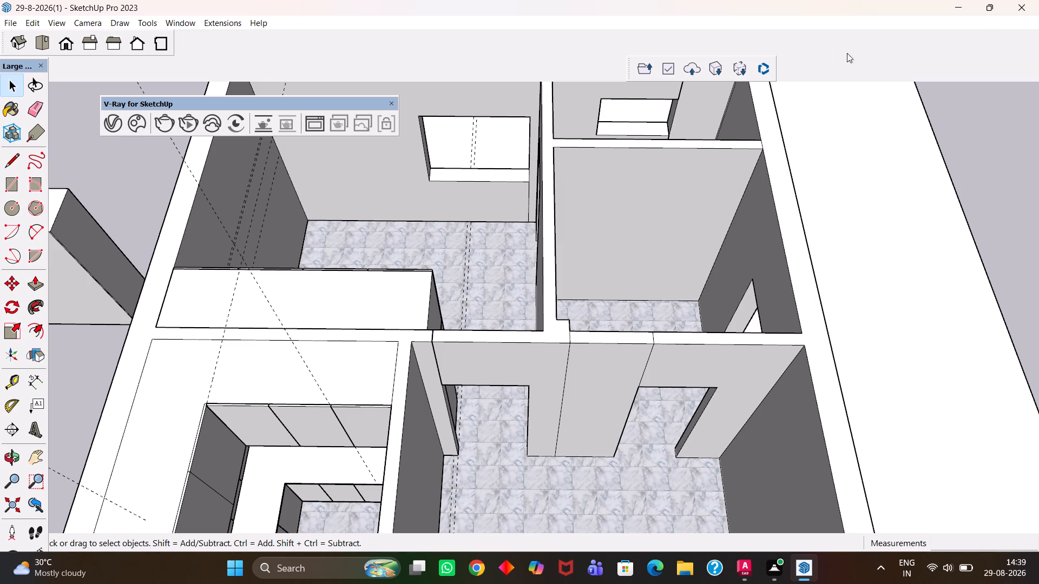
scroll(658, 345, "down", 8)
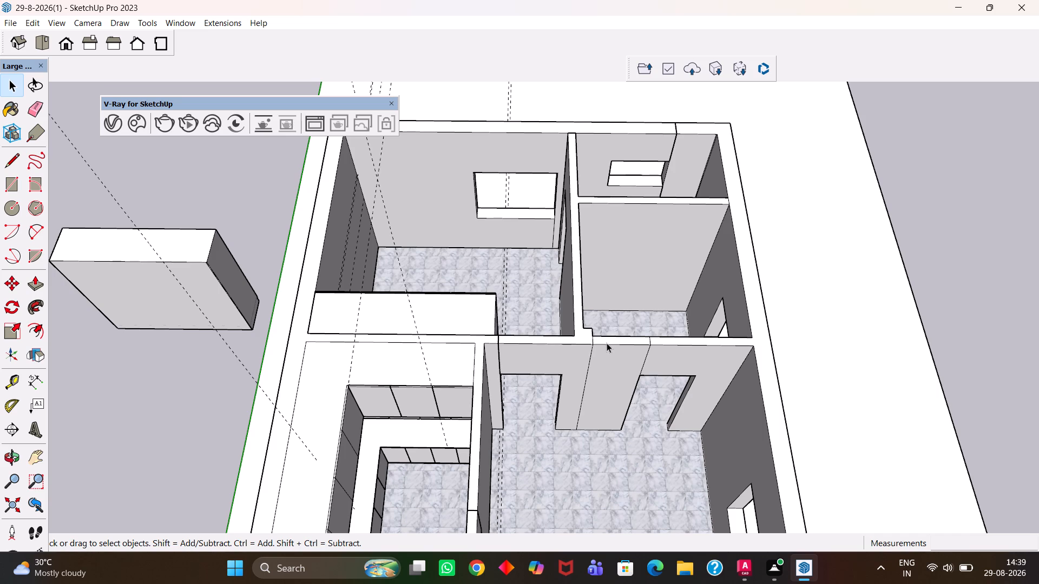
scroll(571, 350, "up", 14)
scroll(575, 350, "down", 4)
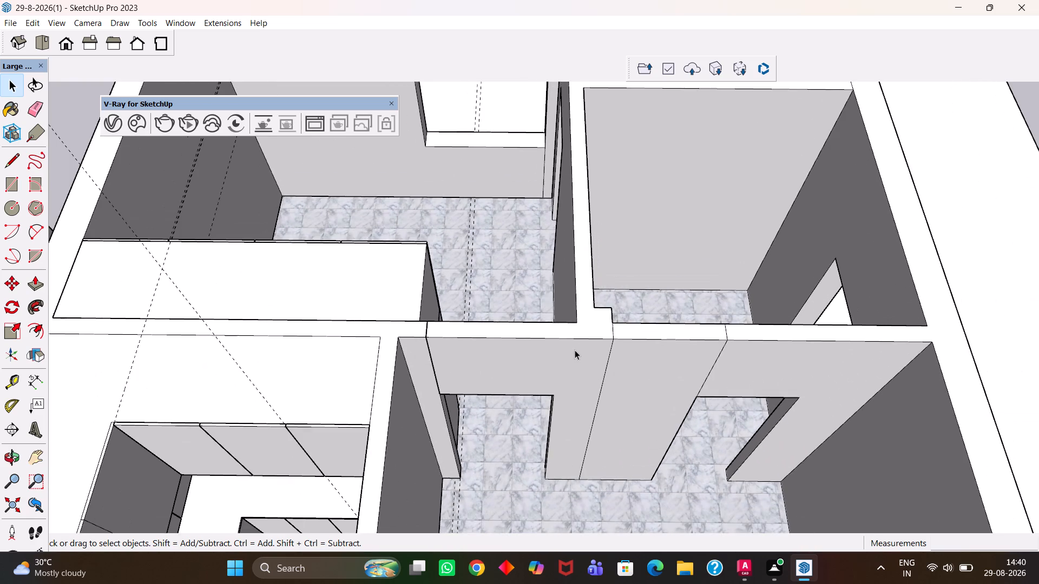
Review the house layout from above, covering the wardrobe bedroom, the two smaller rooms beside it and the adjoining large room.
key("h")
left_click_drag(606, 280, 610, 415)
left_click_drag(576, 324, 587, 419)
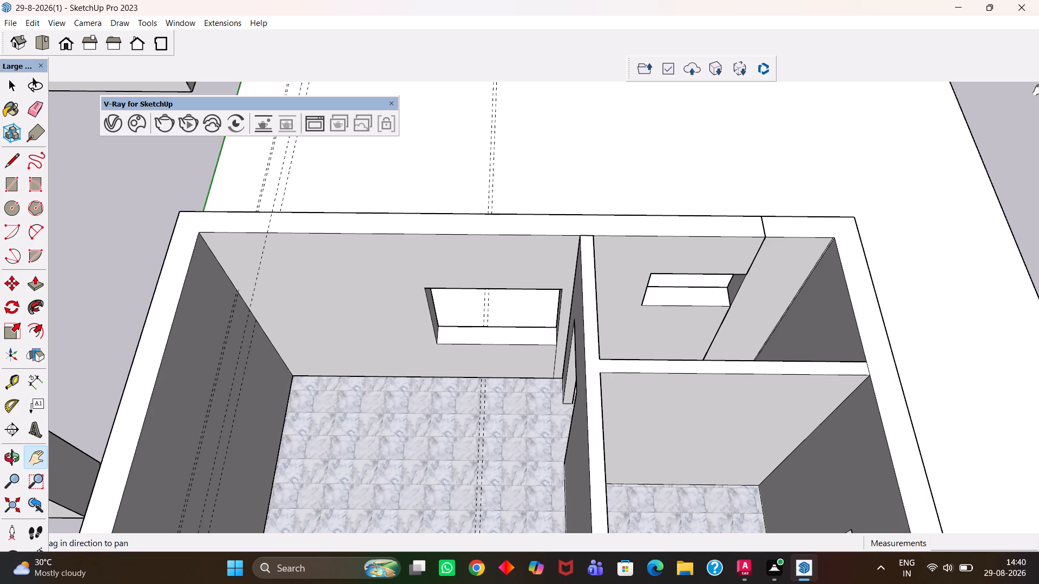
scroll(523, 450, "up", 3)
scroll(530, 456, "down", 20)
left_click_drag(556, 413, 549, 283)
scroll(549, 282, "up", 3)
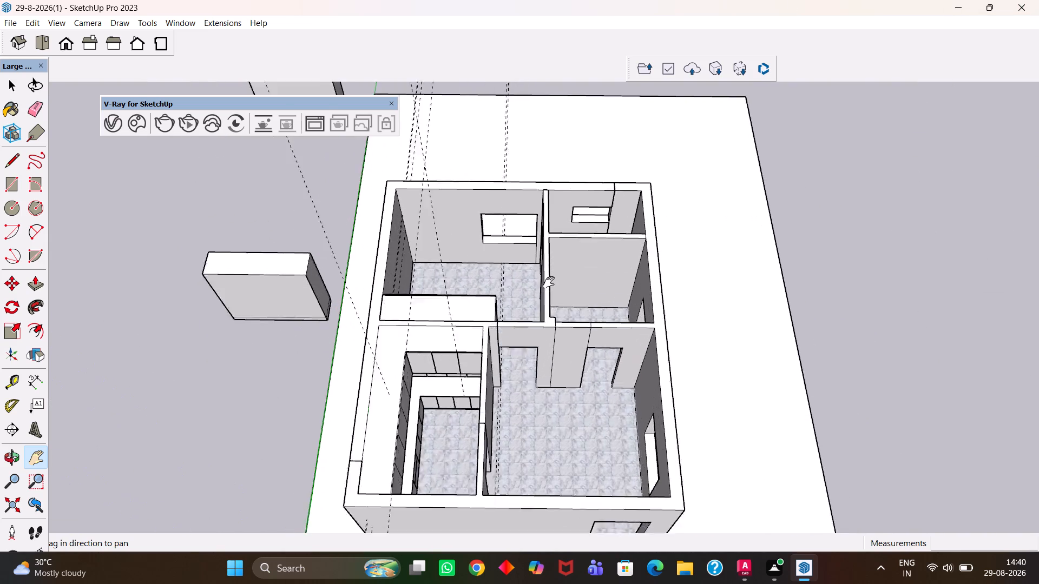
scroll(549, 282, "up", 2)
middle_click_drag(534, 270, 535, 314)
scroll(535, 314, "up", 1)
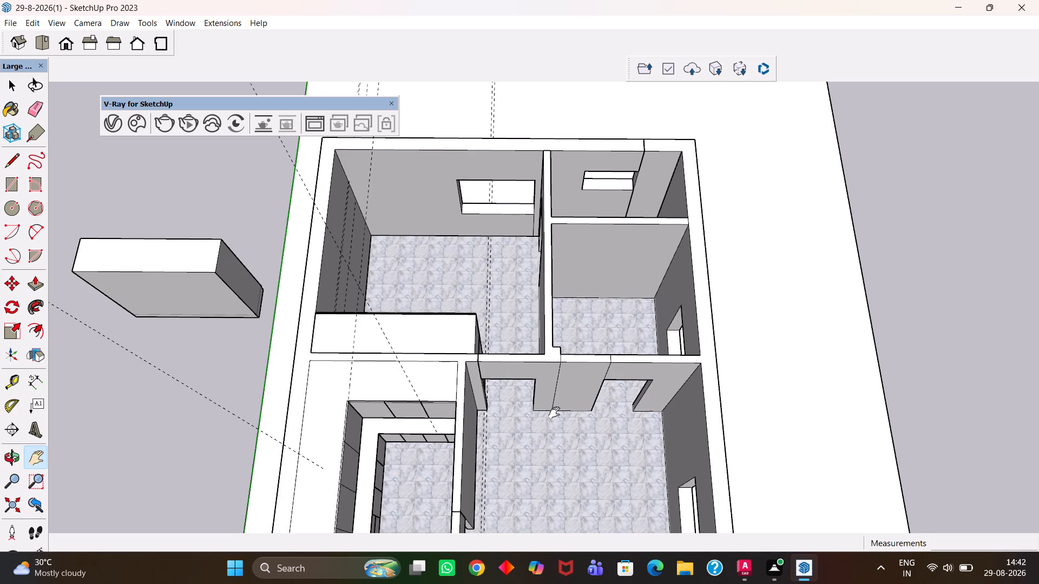
scroll(554, 413, "up", 1)
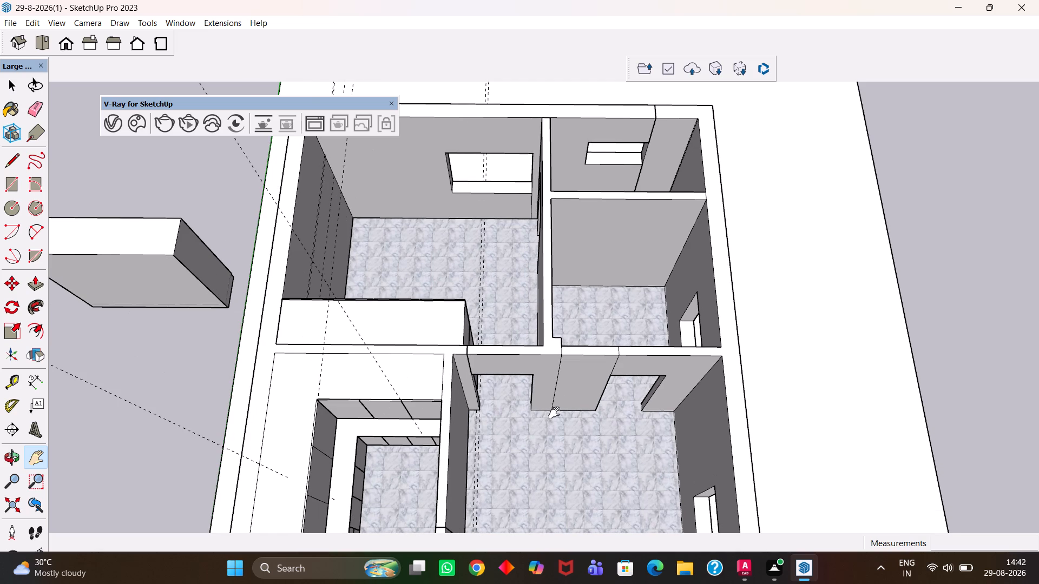
scroll(554, 413, "down", 5)
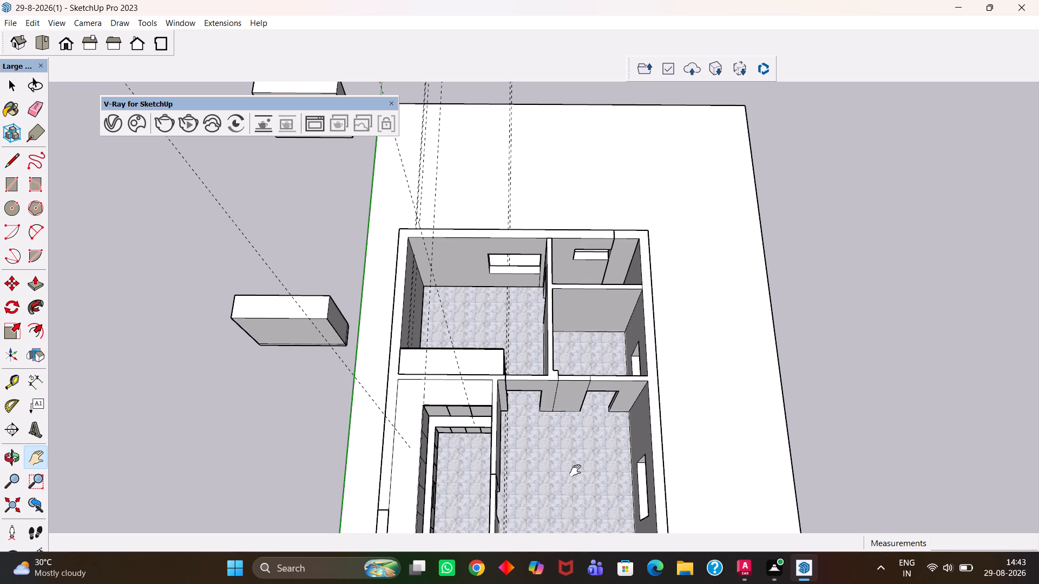
scroll(580, 446, "up", 7)
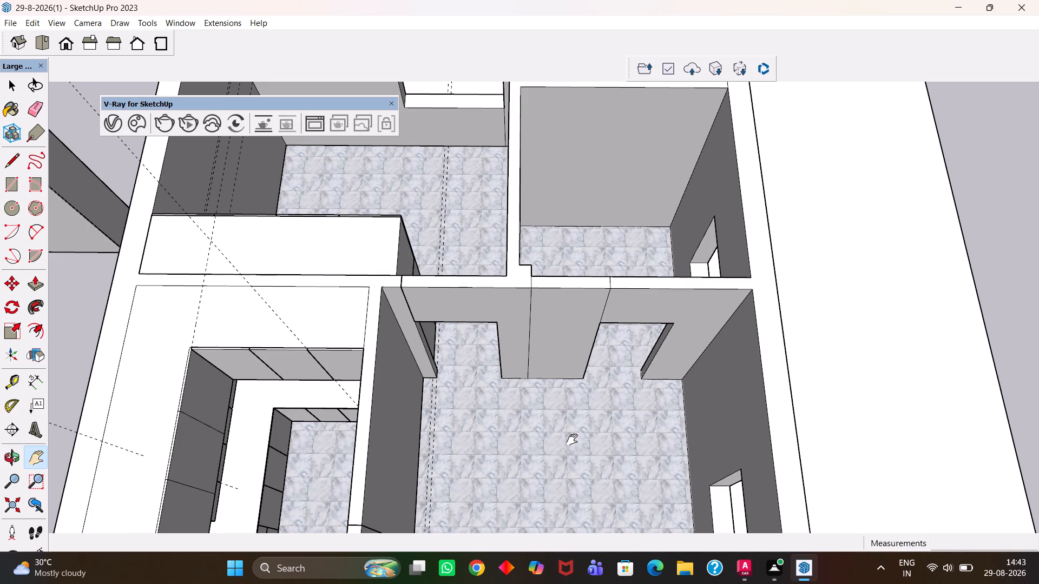
scroll(575, 433, "up", 4)
scroll(575, 433, "down", 7)
Examine the wardrobe bedroom and the two smaller rooms beside it from above, including their windows, door openings and tiled floors.
left_click_drag(553, 350, 555, 449)
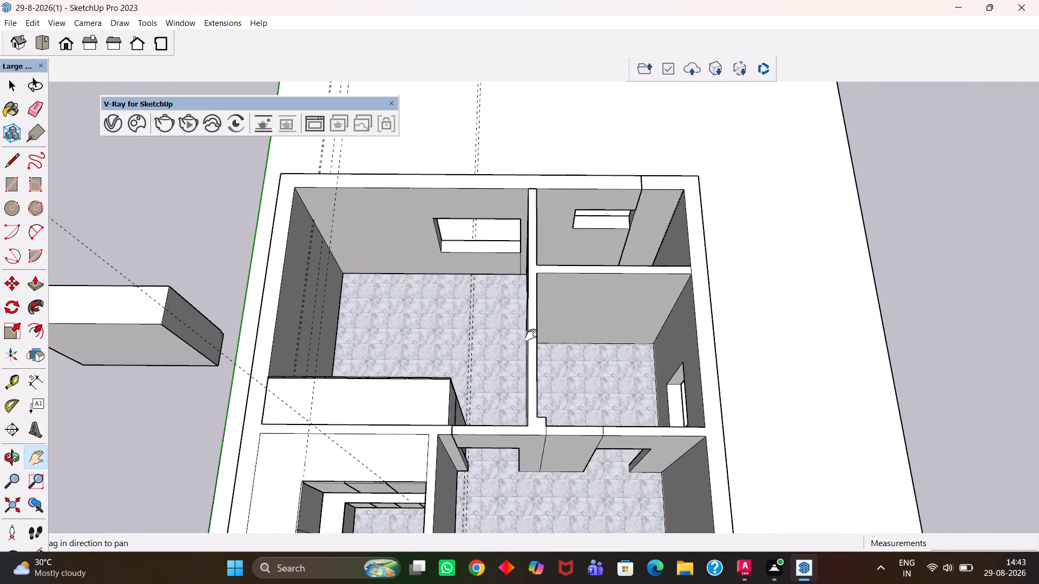
left_click_drag(520, 330, 548, 432)
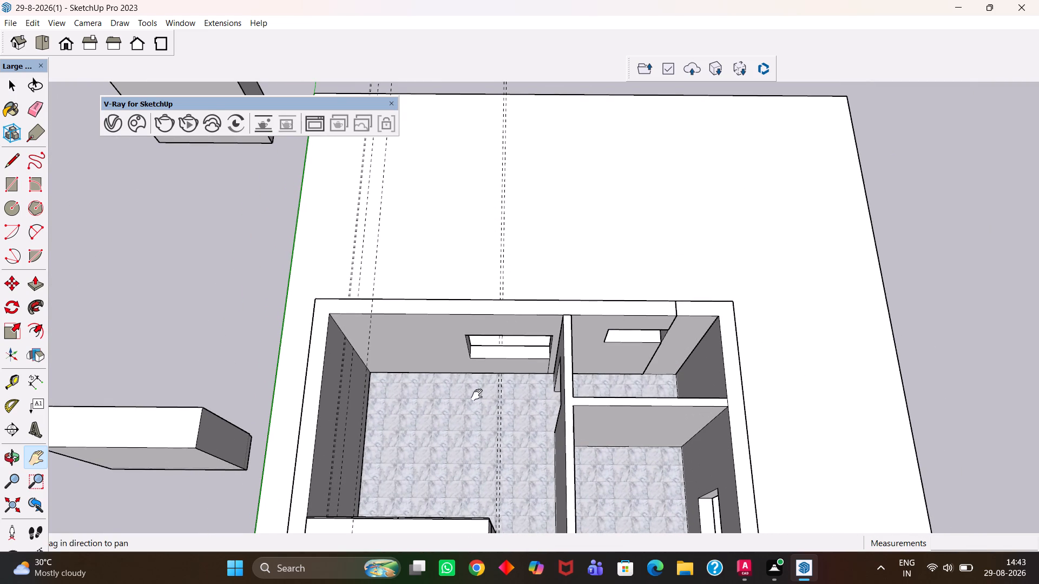
scroll(475, 404, "up", 5)
scroll(479, 394, "down", 6)
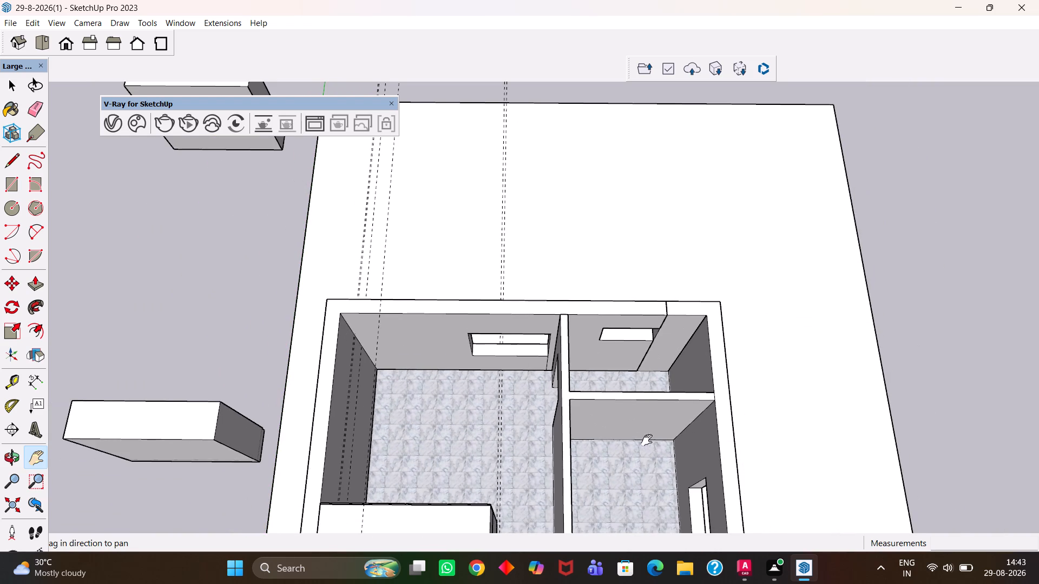
left_click_drag(646, 446, 612, 347)
middle_click_drag(583, 261, 582, 323)
scroll(582, 323, "up", 4)
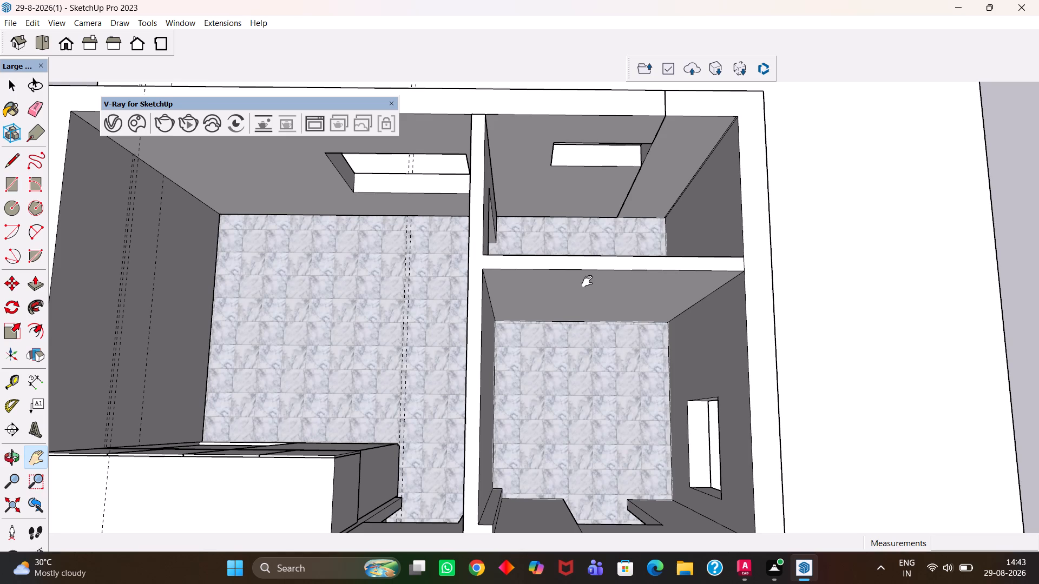
scroll(565, 284, "up", 3)
middle_click_drag(560, 291, 558, 349)
scroll(559, 343, "up", 1)
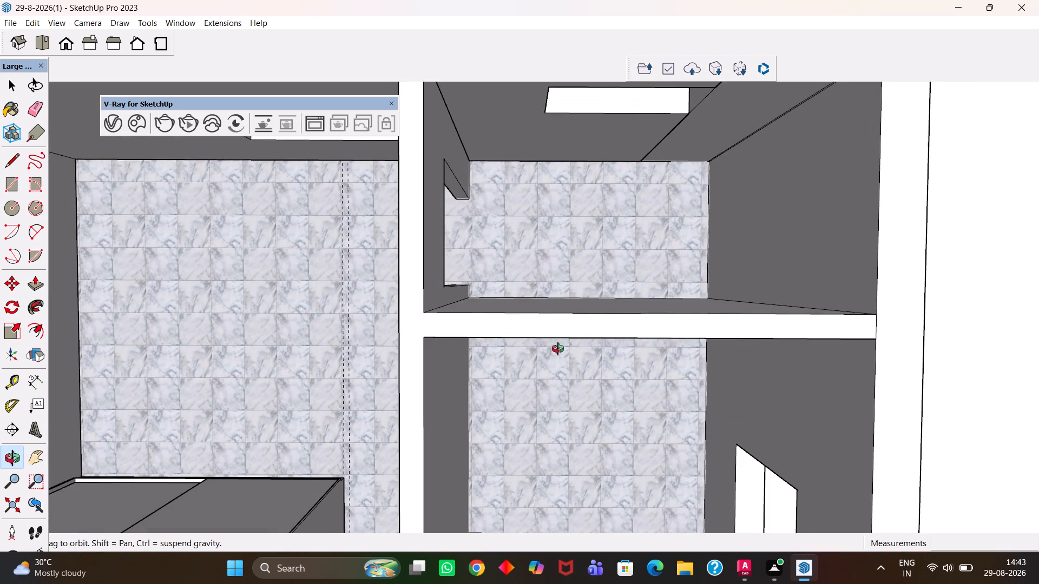
middle_click_drag(558, 349, 558, 356)
left_click_drag(443, 287, 572, 271)
scroll(573, 273, "down", 5)
left_click_drag(681, 317, 647, 331)
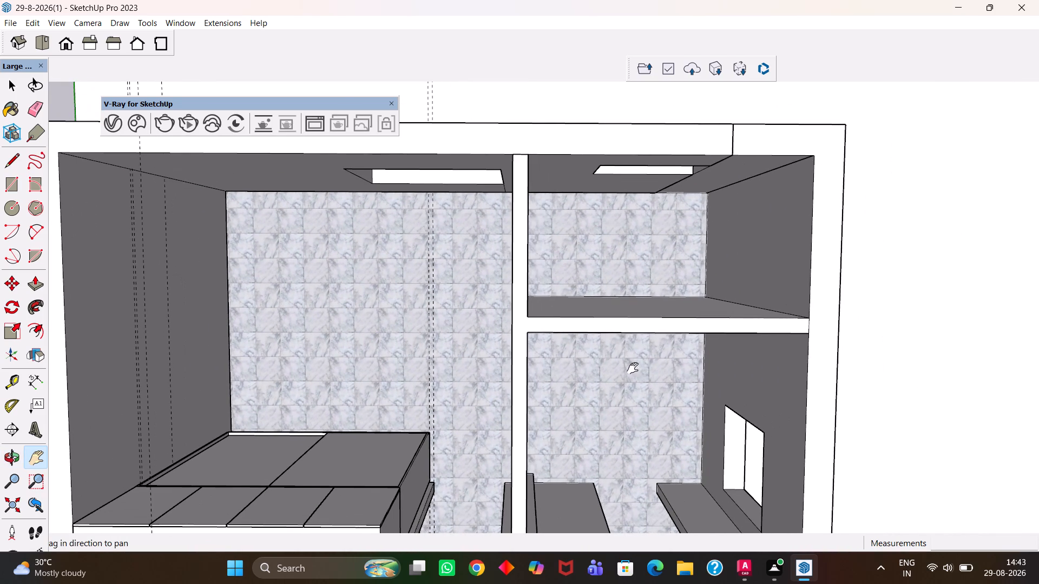
Examine the room with the L-shaped cabinets and the adjoining large room, including their door openings and window.
middle_click_drag(605, 346, 601, 268)
middle_click(601, 267)
scroll(602, 264, "down", 3)
left_click_drag(583, 379, 602, 277)
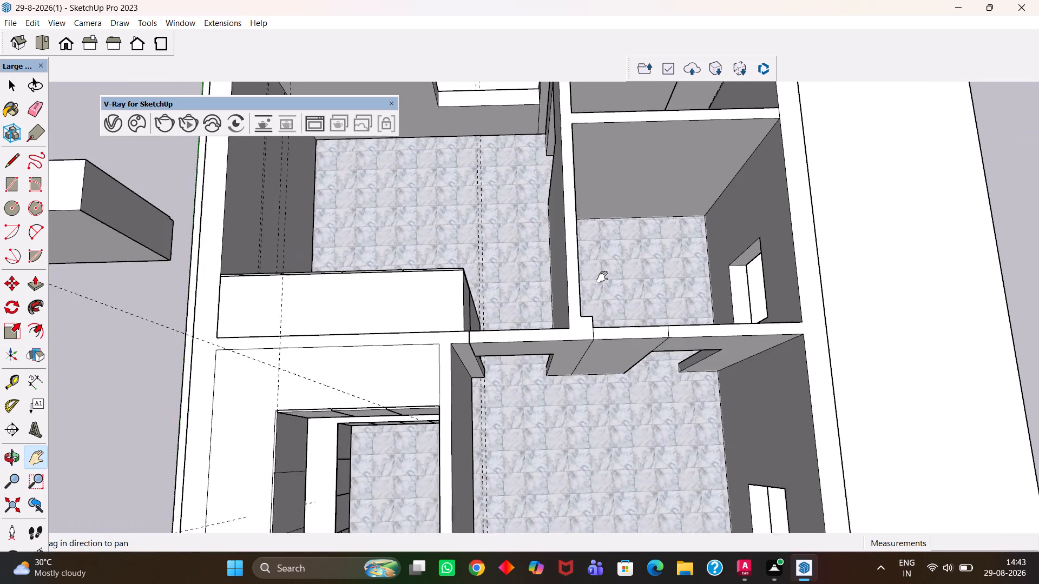
left_click_drag(602, 277, 605, 273)
scroll(604, 295, "up", 3)
scroll(604, 296, "down", 5)
left_click_drag(608, 389, 643, 267)
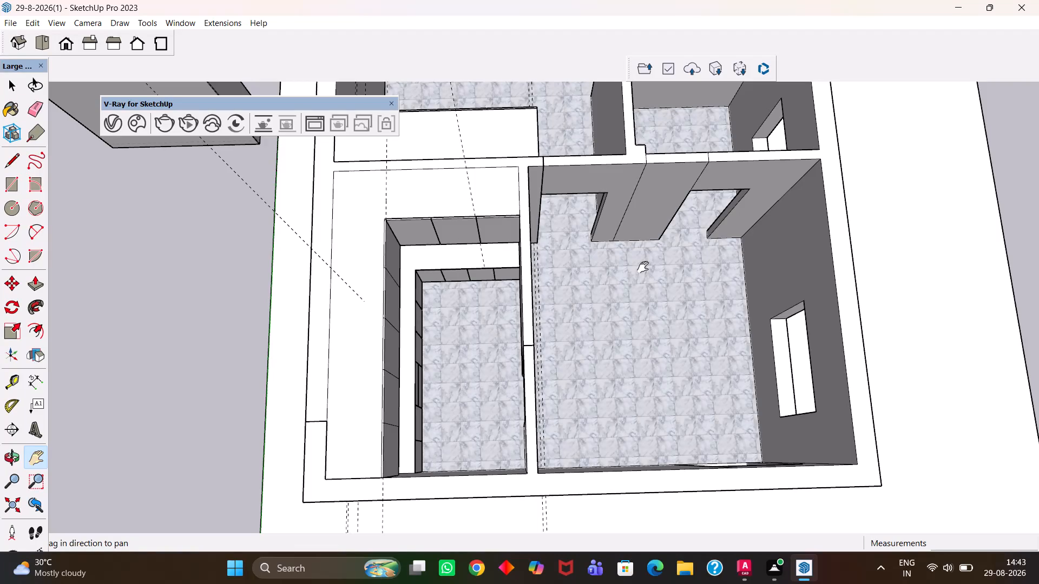
scroll(643, 267, "up", 4)
scroll(643, 267, "down", 7)
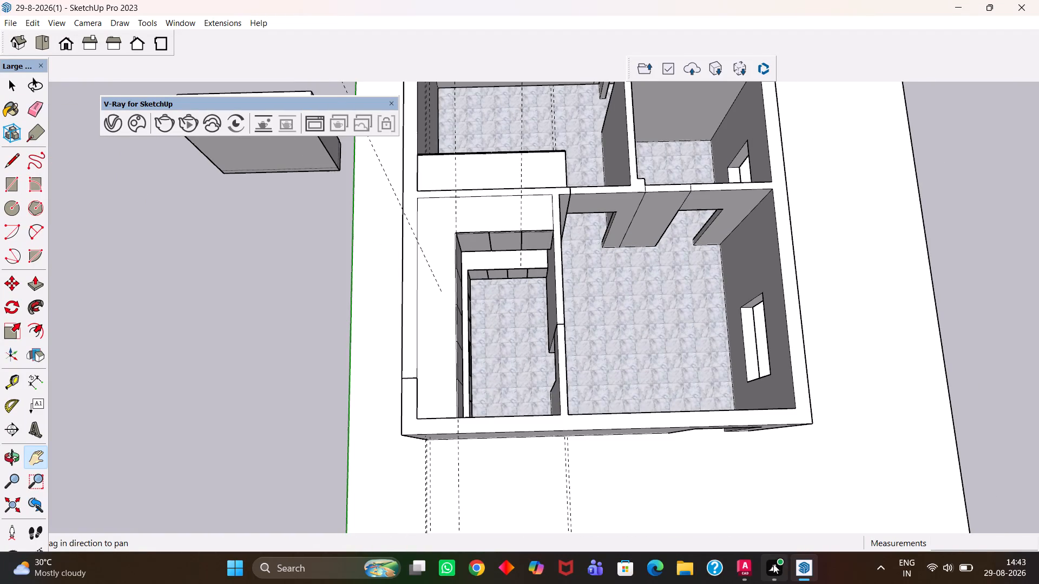
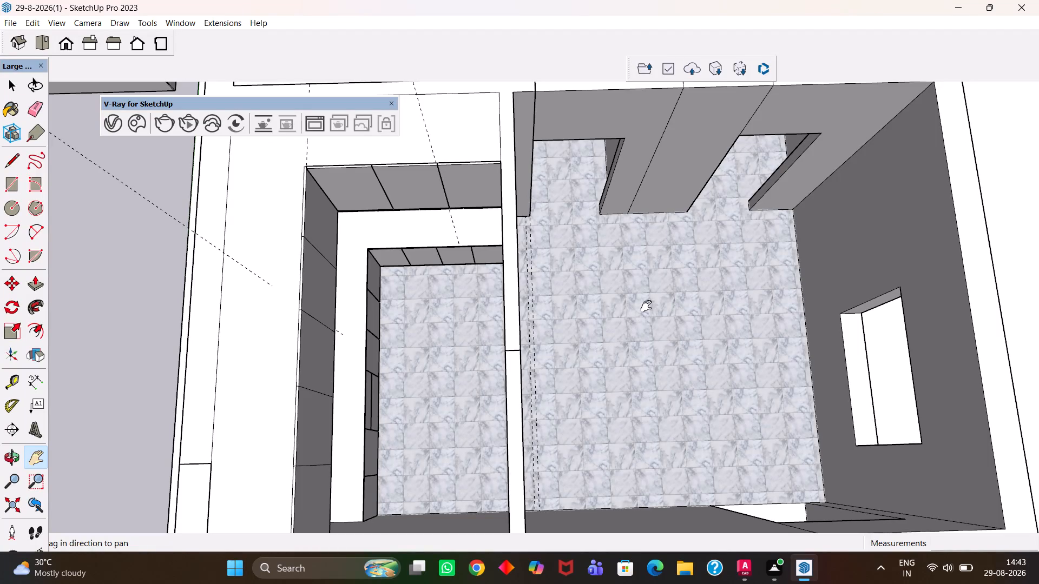
Examine the house layout from above, covering the large room, the wardrobe bedroom and the two smaller rooms beside it.
scroll(654, 307, "down", 11)
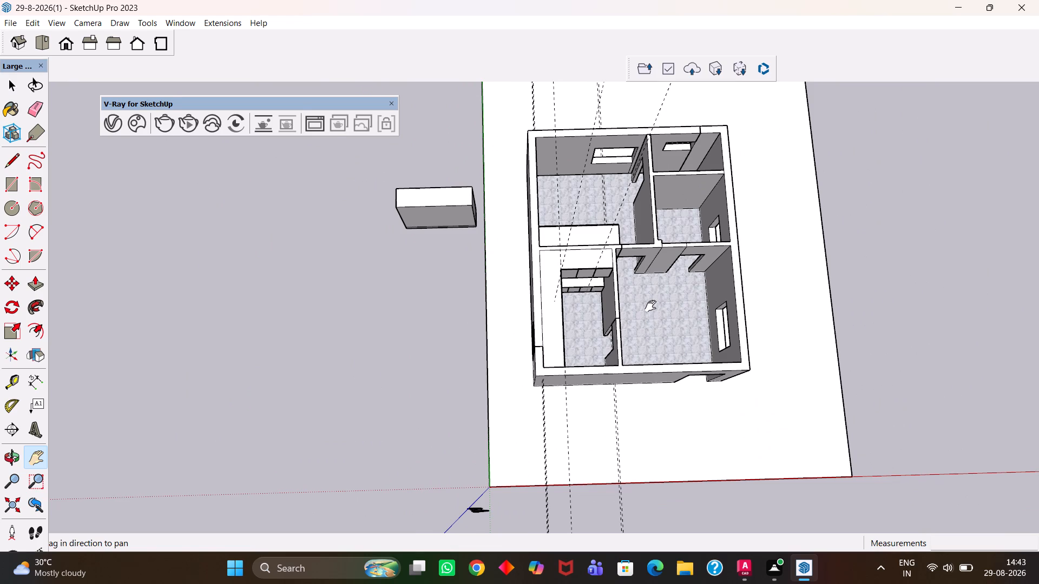
scroll(660, 337, "up", 10)
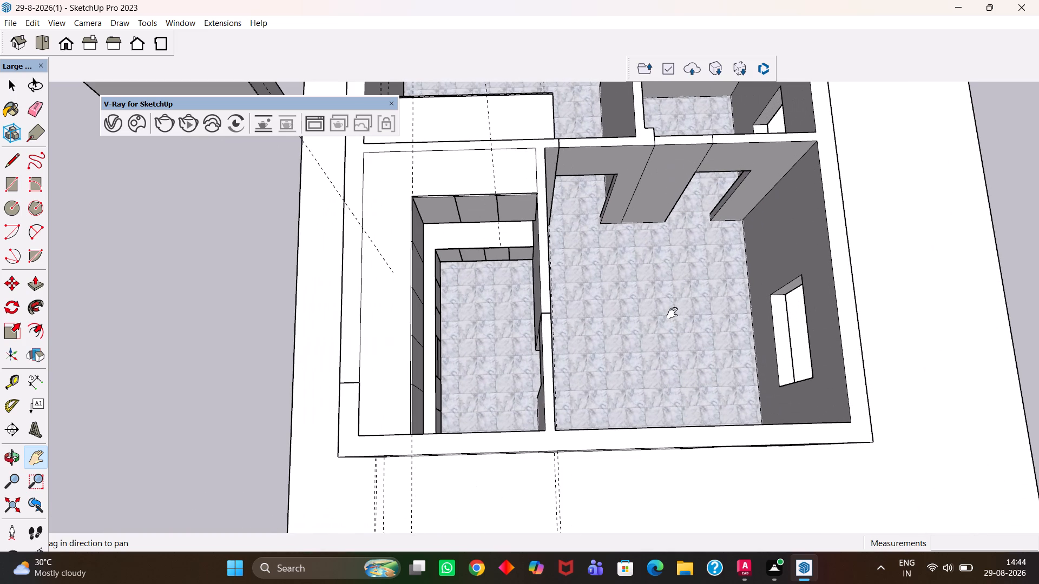
scroll(672, 313, "down", 4)
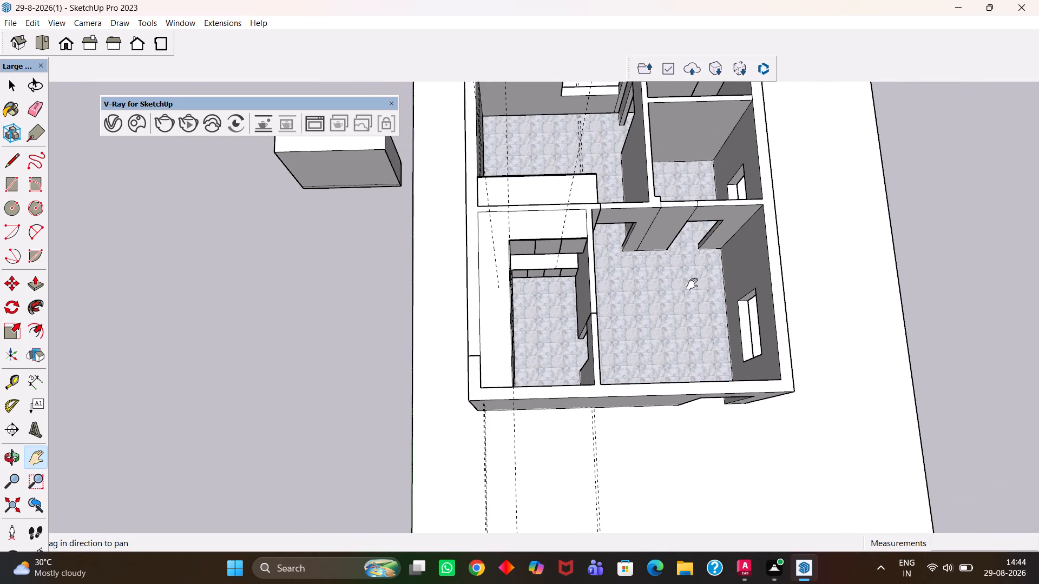
left_click_drag(692, 284, 652, 376)
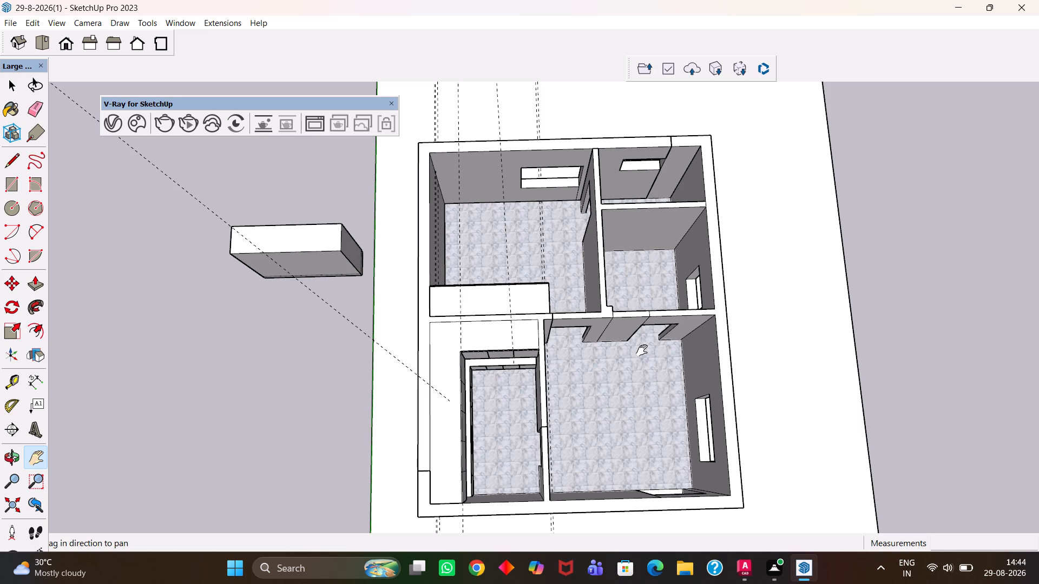
scroll(640, 350, "down", 6)
scroll(610, 260, "up", 4)
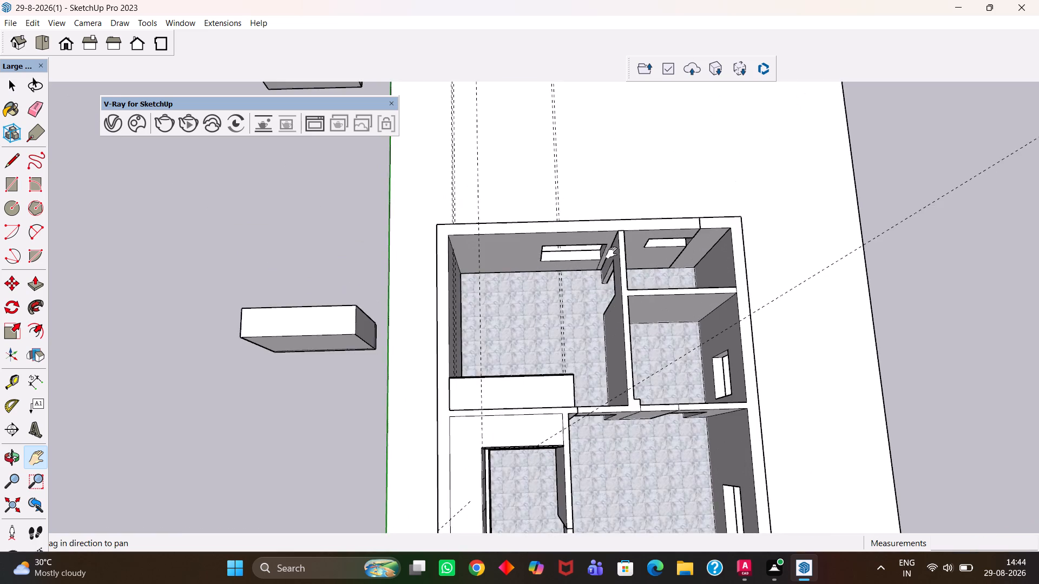
scroll(611, 253, "up", 8)
left_click_drag(688, 338, 542, 278)
scroll(536, 278, "down", 5)
left_click_drag(407, 284, 525, 323)
scroll(518, 340, "up", 4)
scroll(518, 340, "down", 4)
scroll(639, 359, "up", 4)
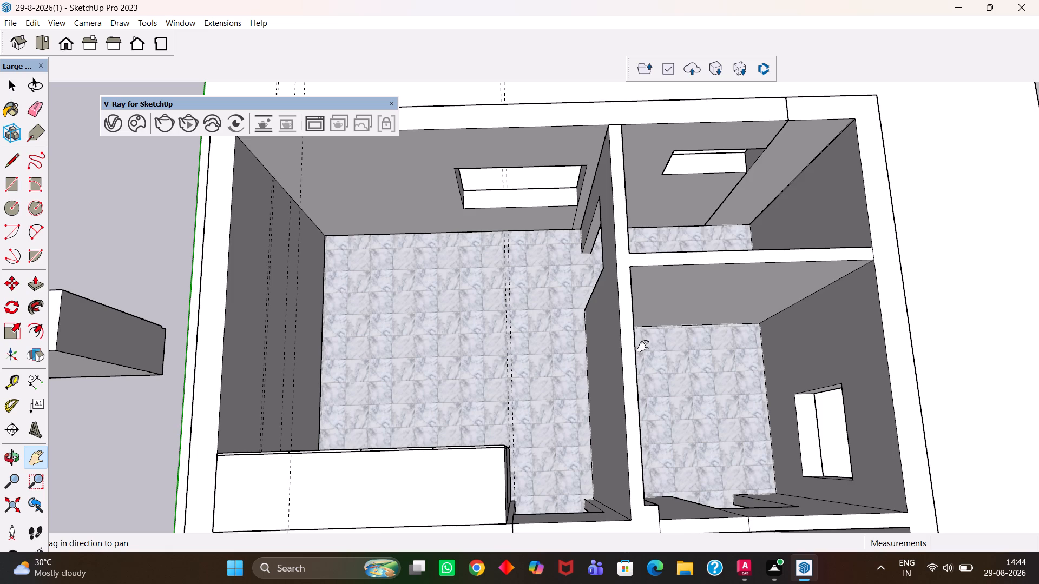
scroll(643, 346, "up", 5)
scroll(643, 346, "down", 8)
Place a guide line on the windowed small room's floor, 2' from the wall it shares with the other small room.
left_click_drag(735, 389, 558, 311)
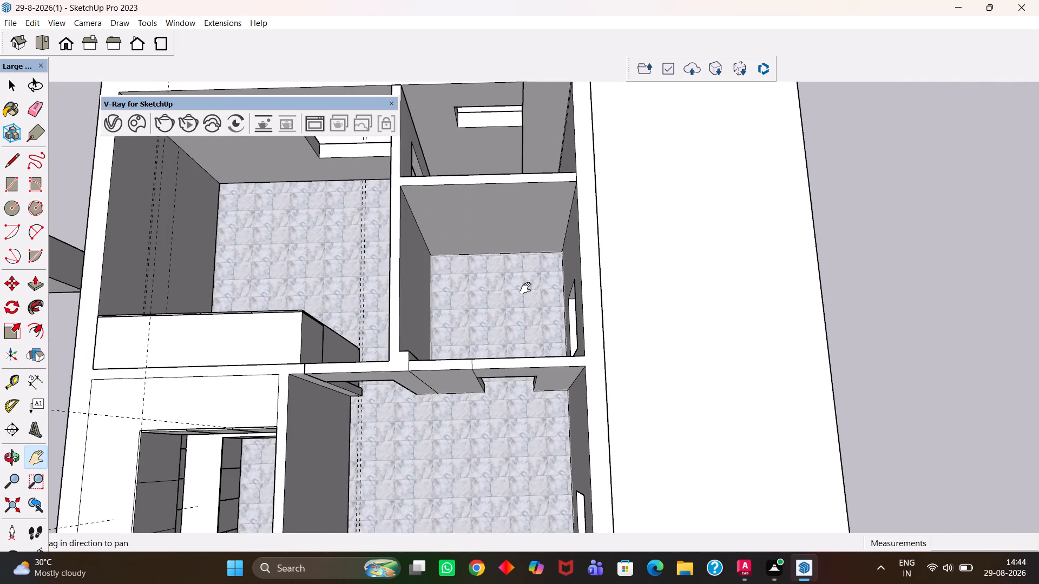
scroll(525, 288, "up", 9)
left_click_drag(439, 273, 505, 331)
scroll(505, 331, "up", 2)
key("t")
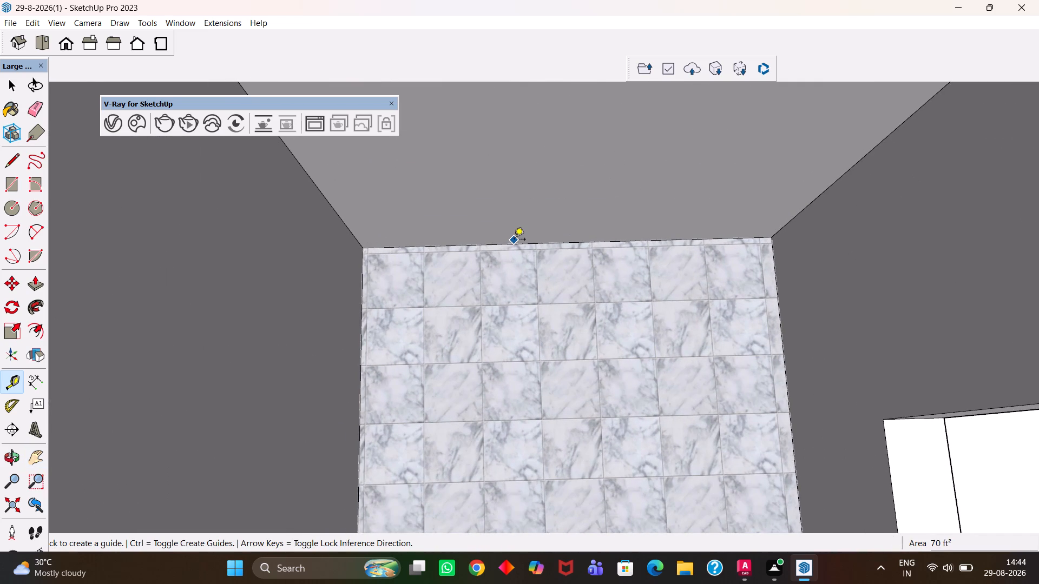
left_click(514, 240)
key("t")
scroll(510, 247, "up", 3)
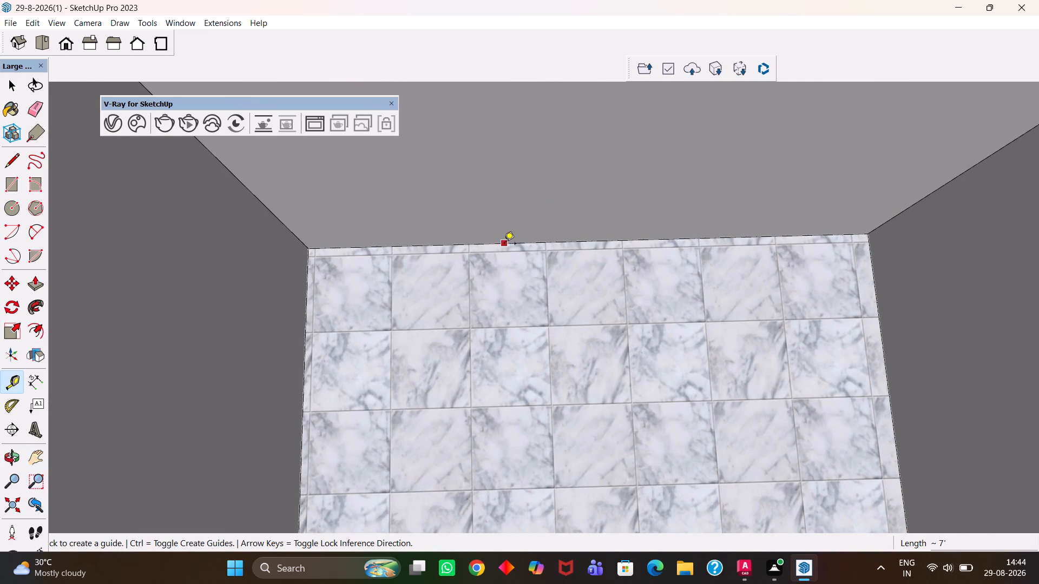
left_click(504, 244)
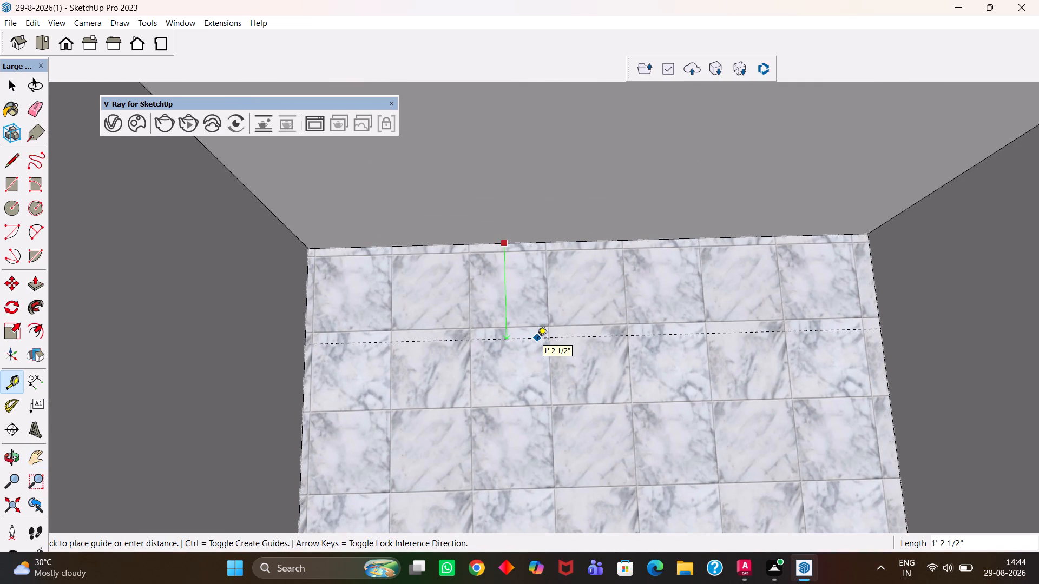
type("2'")
key("Return")
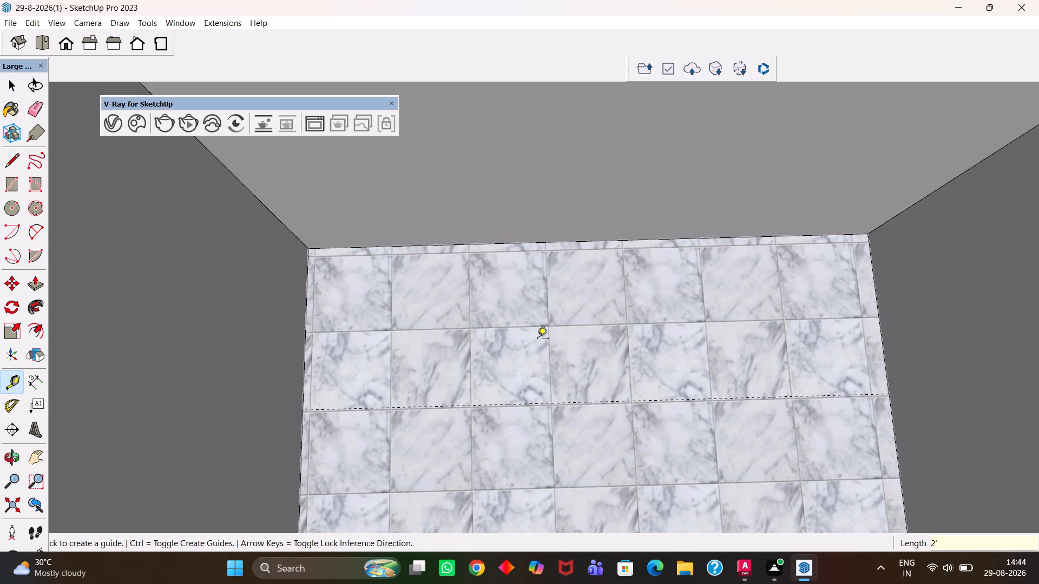
Draw a rectangle about 7' by 2' on the floor between that shared wall and the guide.
key("space")
left_click(509, 340)
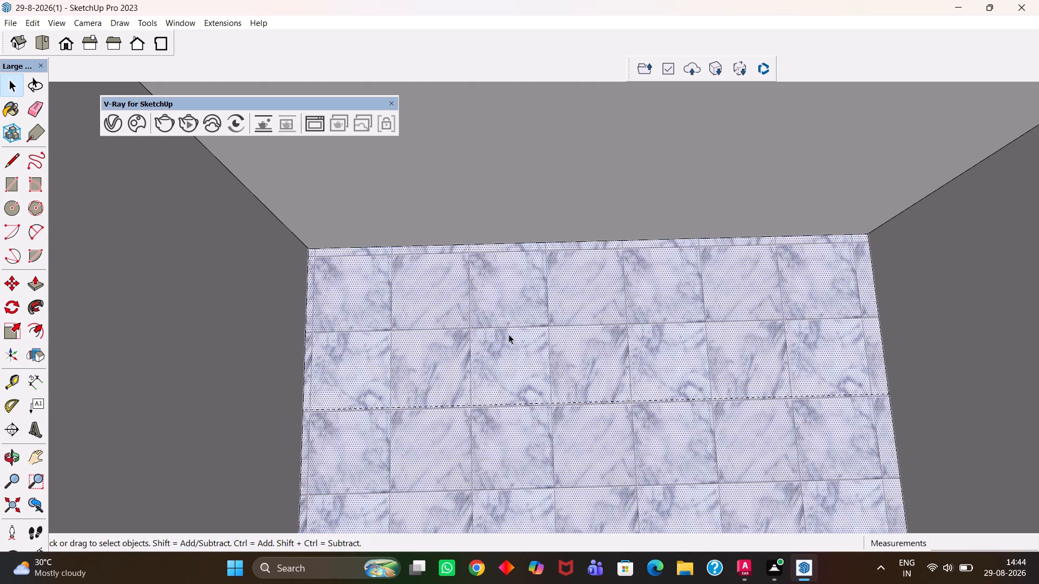
key("r")
left_click(307, 248)
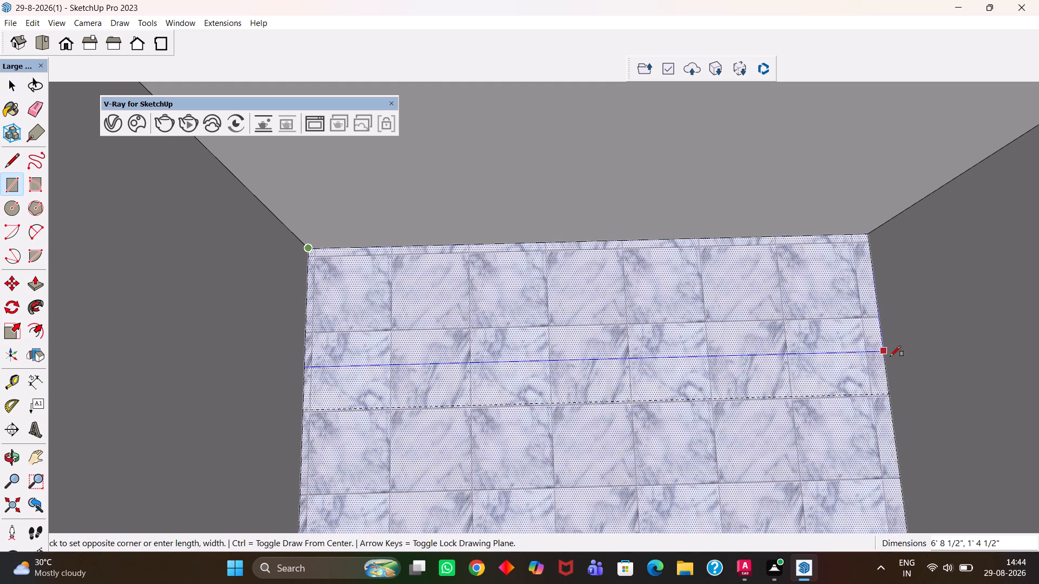
left_click(887, 391)
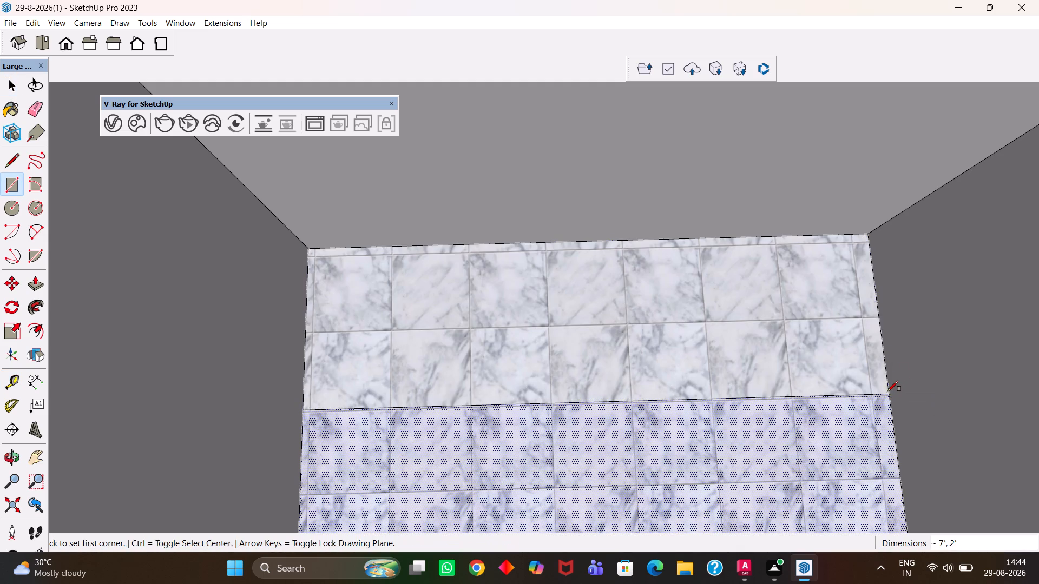
Reverse the face of the new floor strip along the small room's wall.
scroll(741, 359, "down", 3)
key("h")
left_click_drag(686, 350, 627, 386)
key("space")
scroll(624, 383, "up", 2)
left_click(627, 375)
right_click(627, 375)
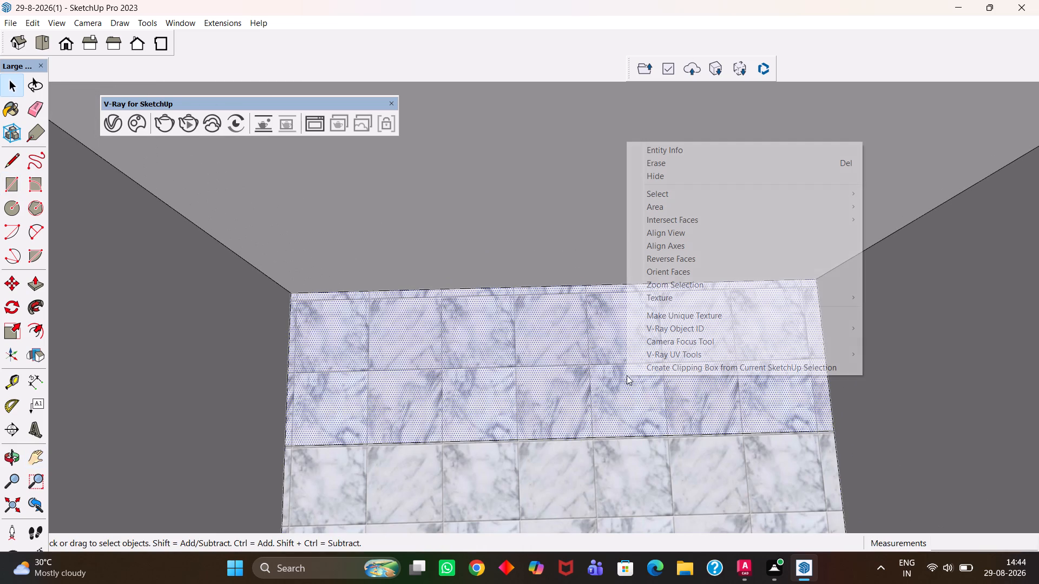
left_click(662, 263)
Paint the reversed floor strip white with Color M00.
scroll(568, 359, "up", 3)
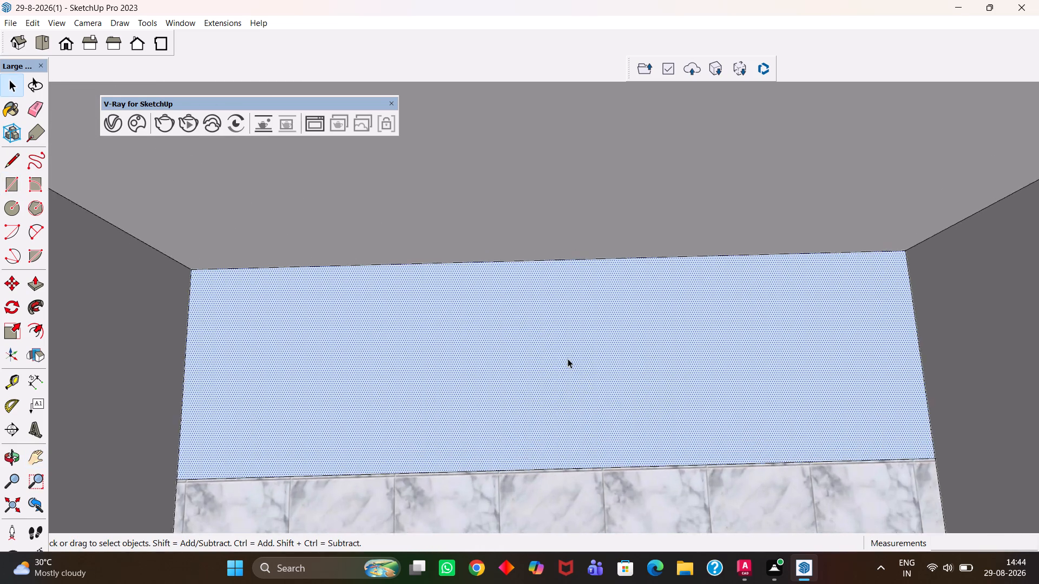
scroll(568, 359, "up", 1)
scroll(568, 359, "down", 5)
key("b")
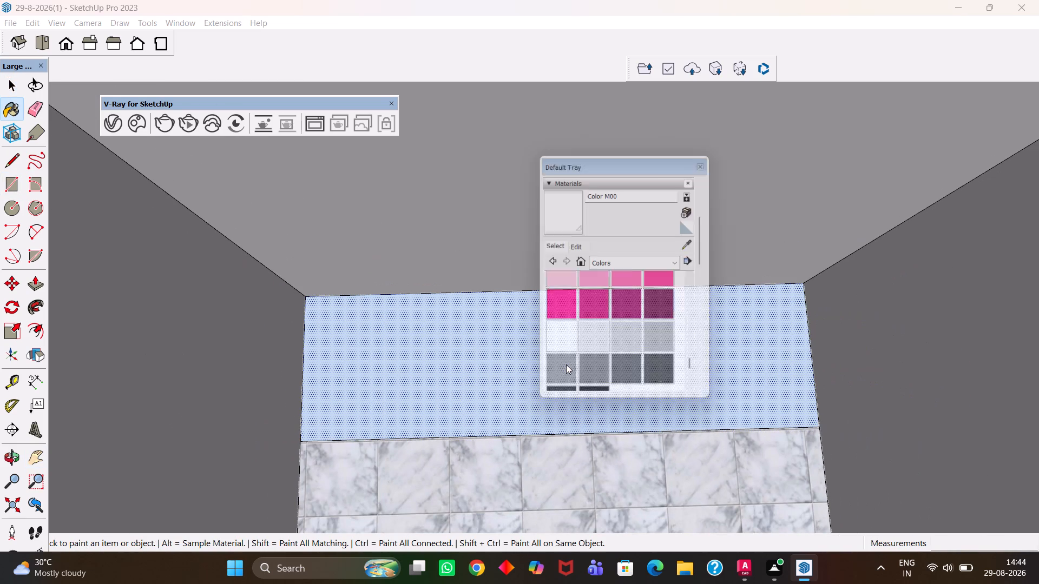
left_click(557, 348)
left_click(468, 343)
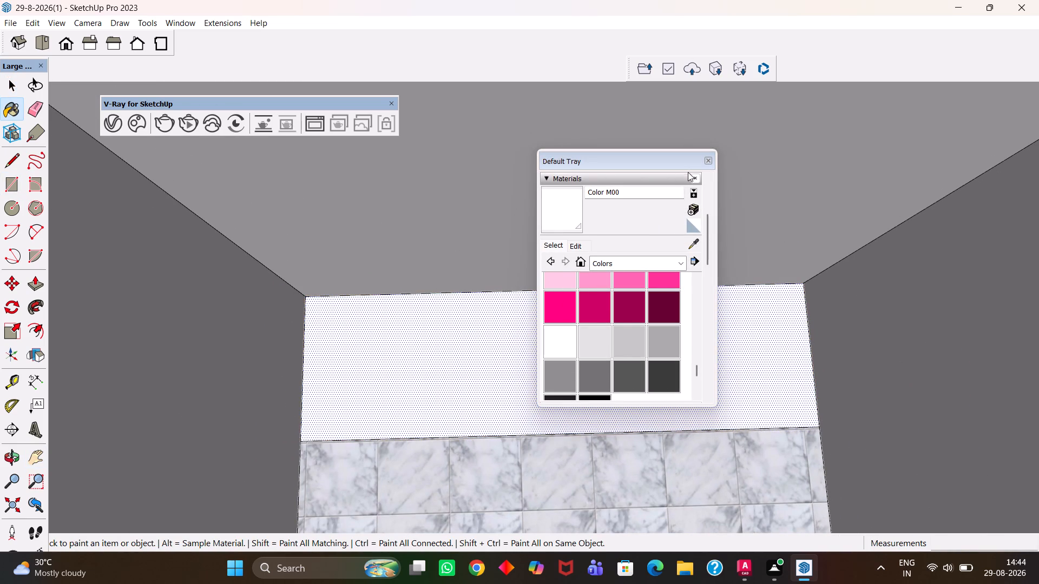
left_click(706, 158)
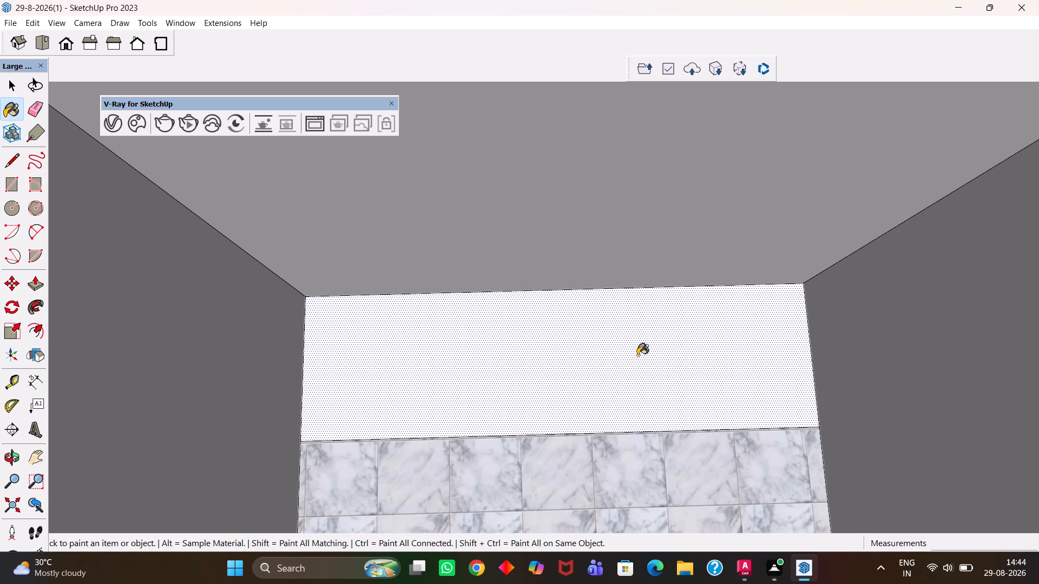
Extrude the white floor strip upward 4" to form the cabinet base.
key("p")
left_click(646, 371)
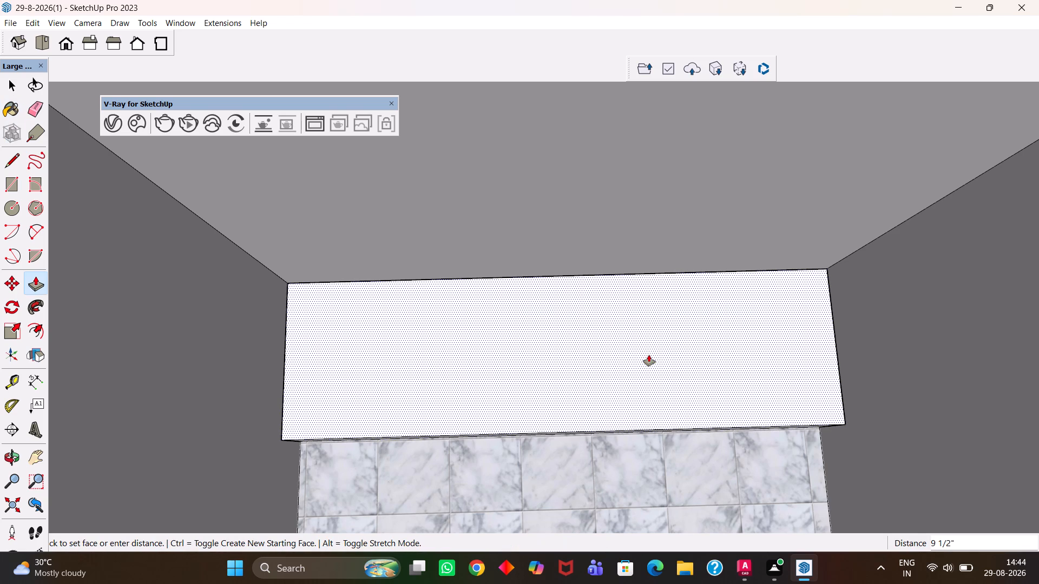
type("4\"")
key("Return")
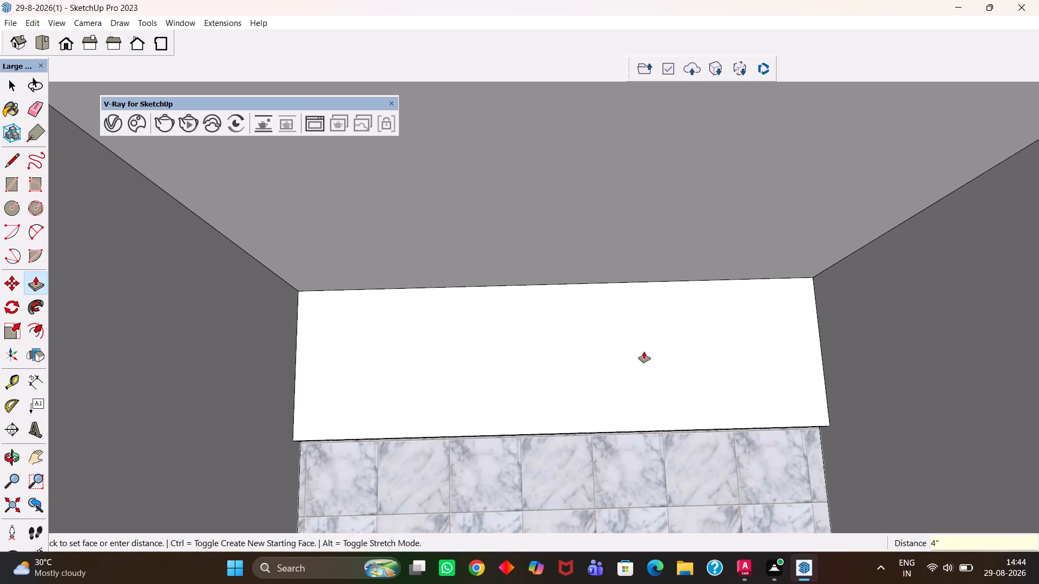
Place a horizontal guide 2'9" above the bottom front edge of the white base.
scroll(639, 360, "up", 6)
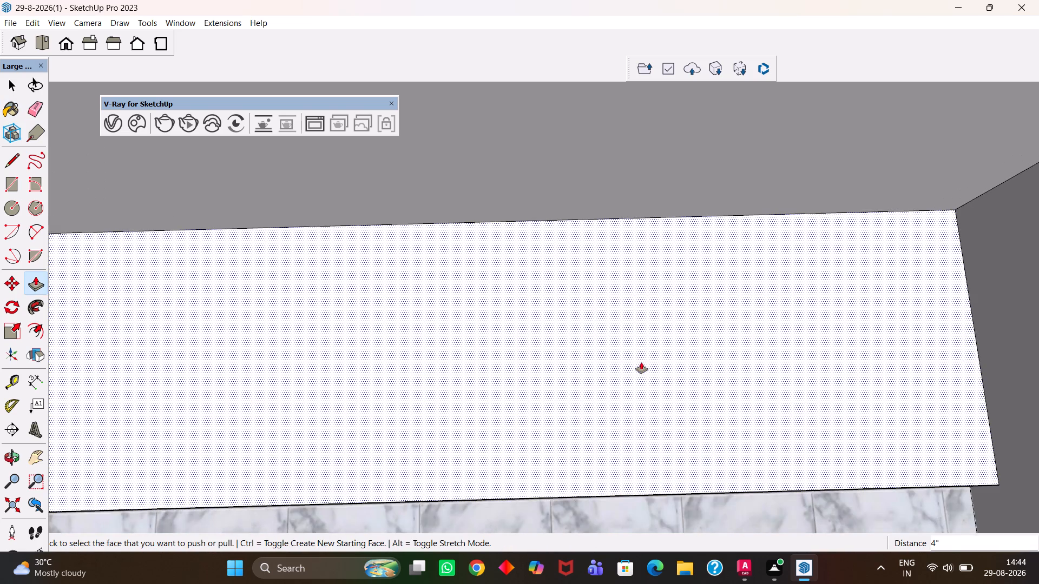
middle_click_drag(641, 362, 803, 222)
scroll(682, 348, "up", 1)
key("h")
left_click_drag(850, 278, 537, 313)
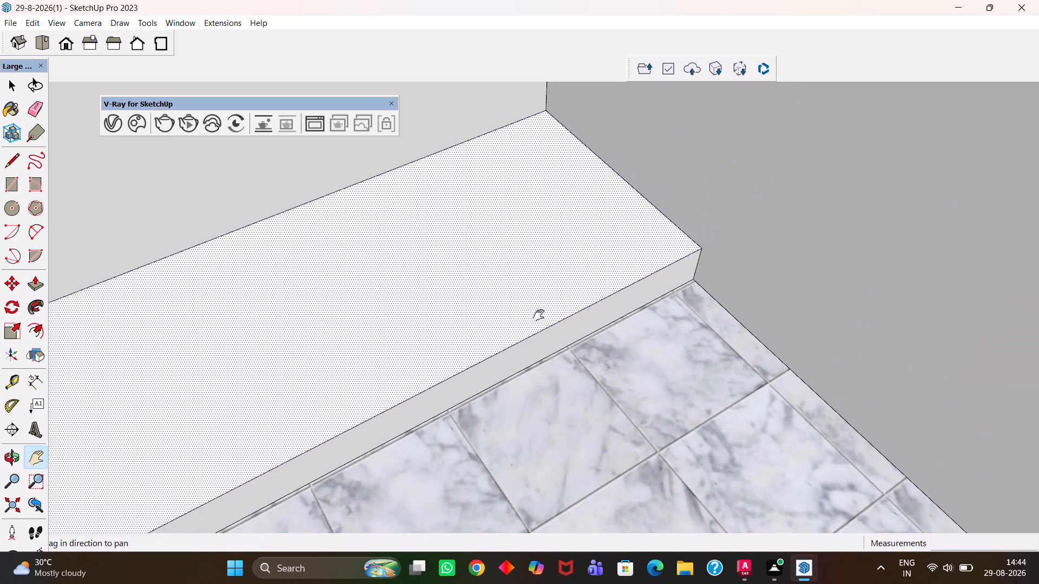
middle_click_drag(598, 335, 564, 310)
middle_click_drag(554, 301, 558, 307)
key("t")
scroll(569, 310, "up", 2)
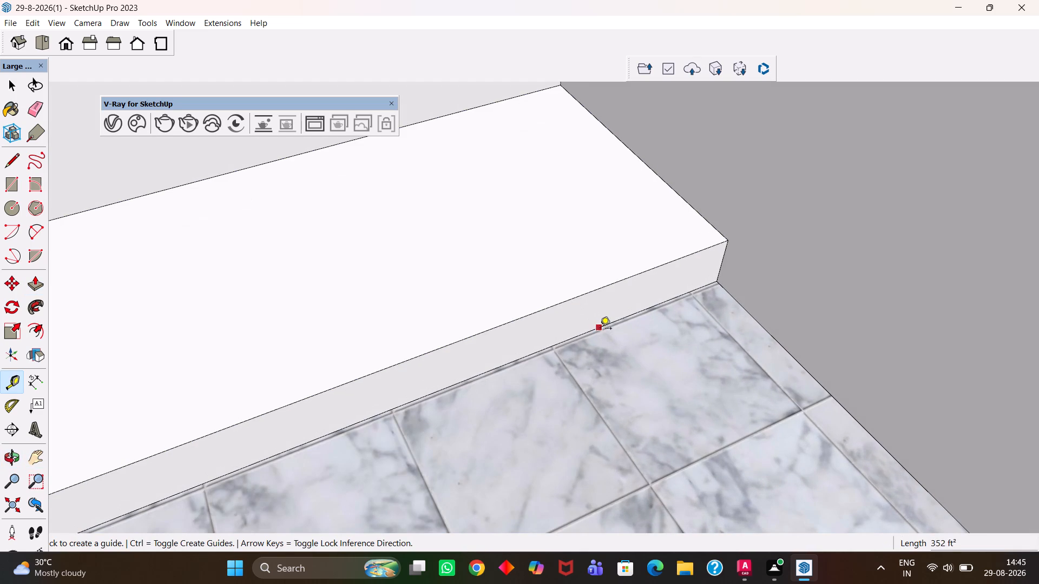
left_click(600, 327)
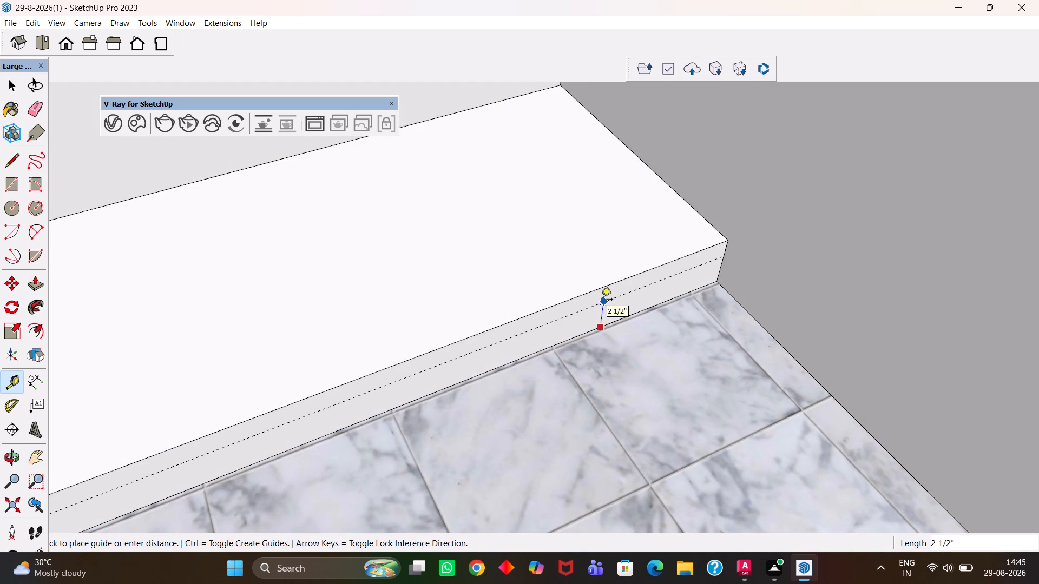
type("2'9\"")
key("Return")
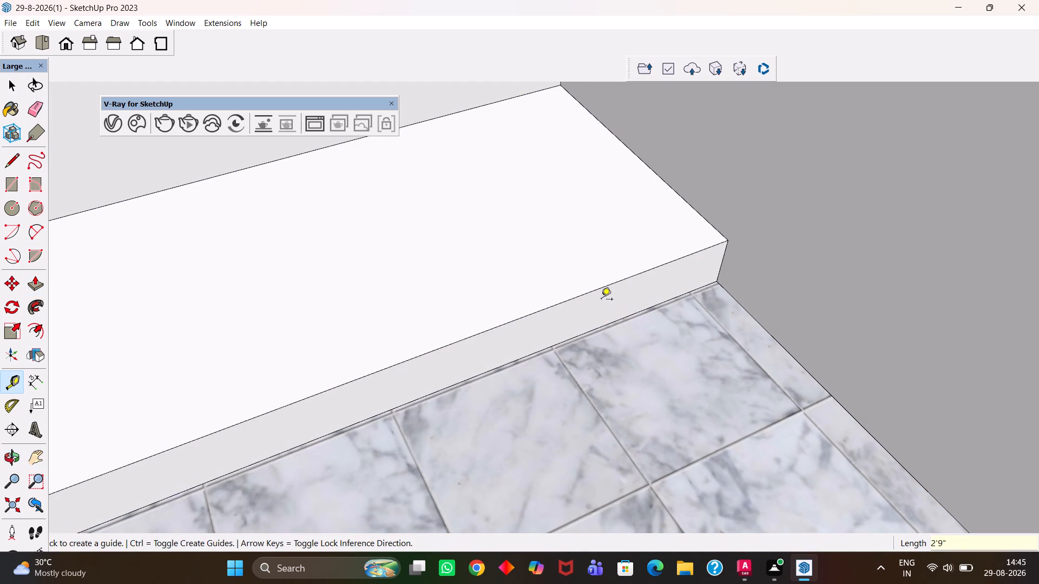
Push/Pull the top face of the white base up 2'5" to the horizontal guide.
key("h")
scroll(575, 306, "down", 6)
left_click_drag(540, 250, 576, 281)
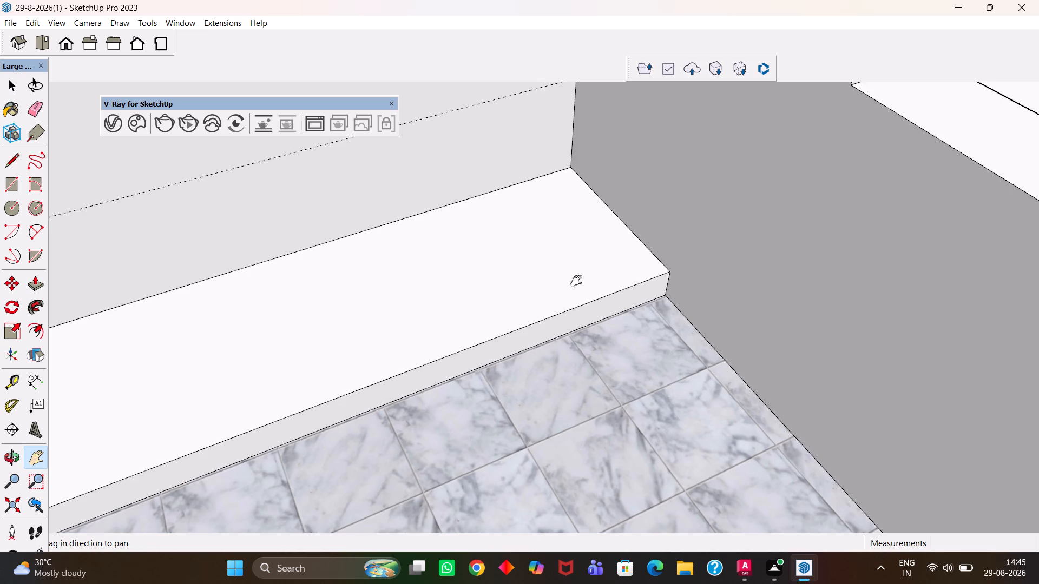
left_click_drag(576, 281, 599, 304)
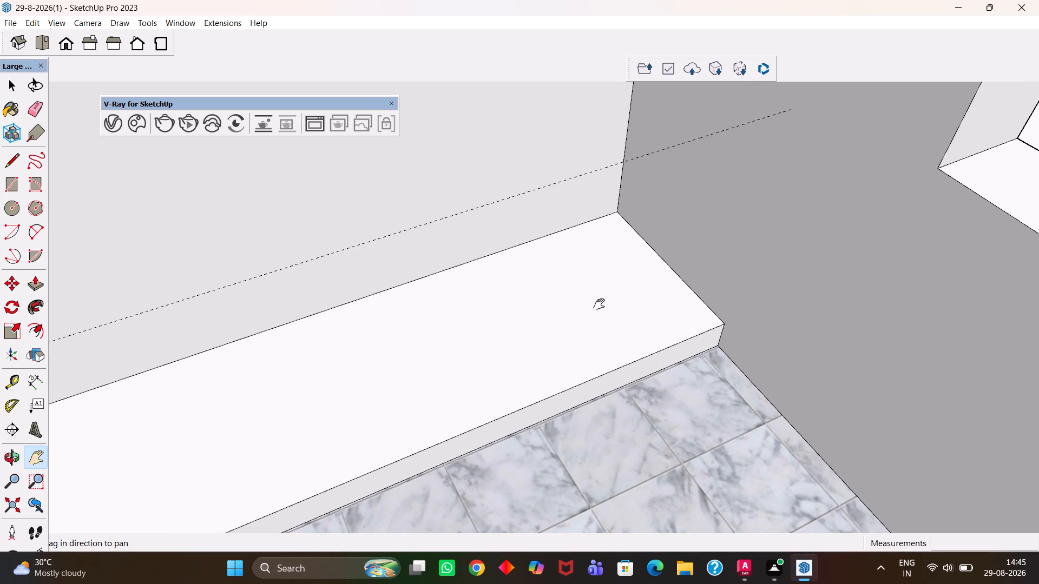
key("space")
left_click(599, 310)
key("p")
left_click(600, 312)
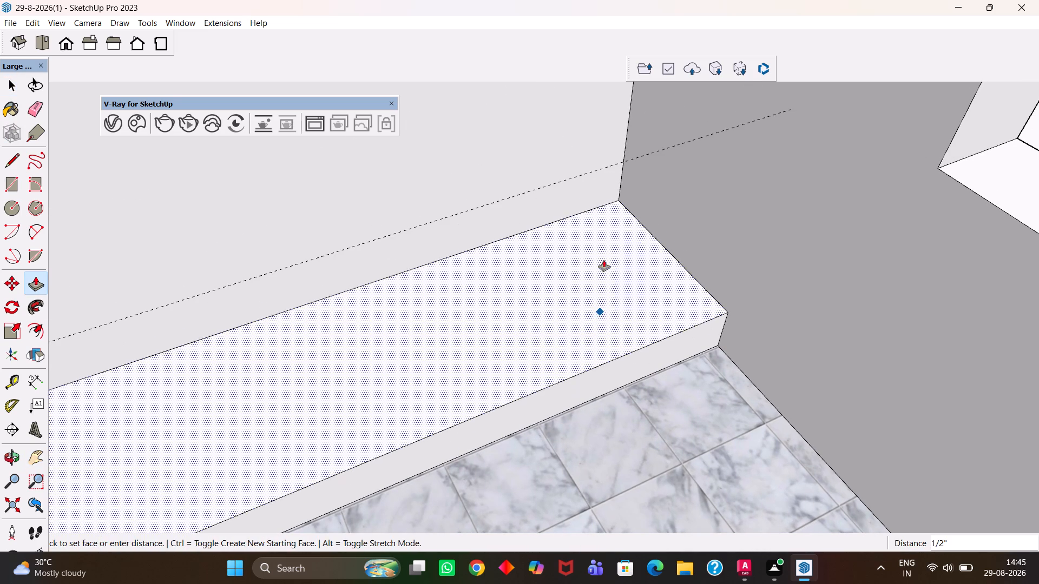
left_click(623, 161)
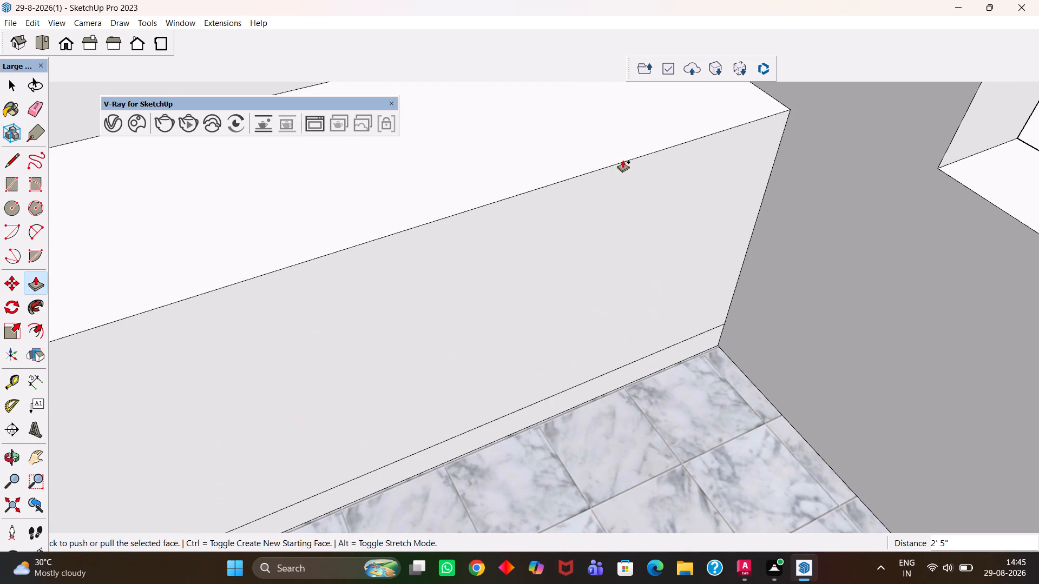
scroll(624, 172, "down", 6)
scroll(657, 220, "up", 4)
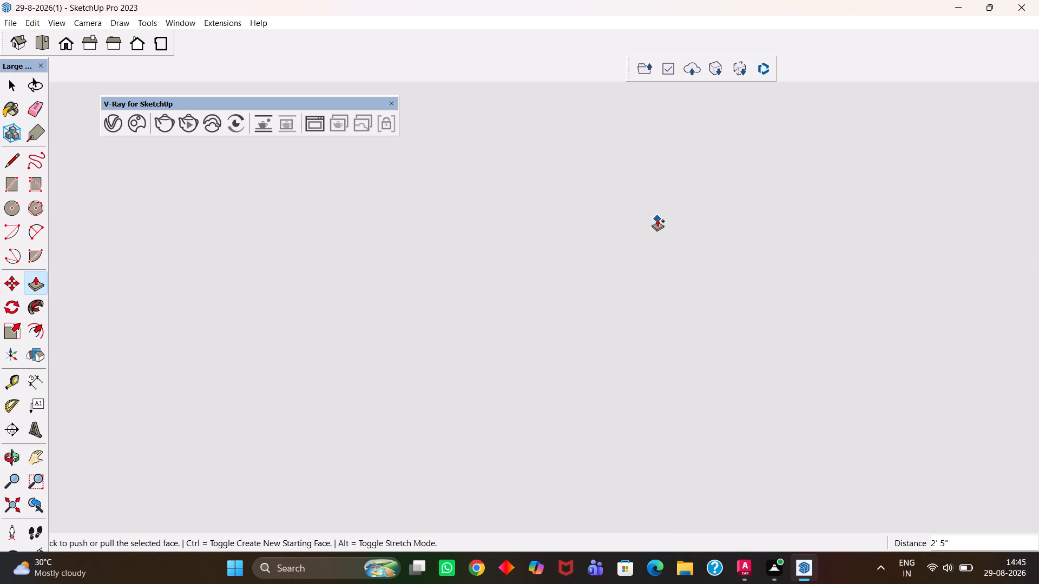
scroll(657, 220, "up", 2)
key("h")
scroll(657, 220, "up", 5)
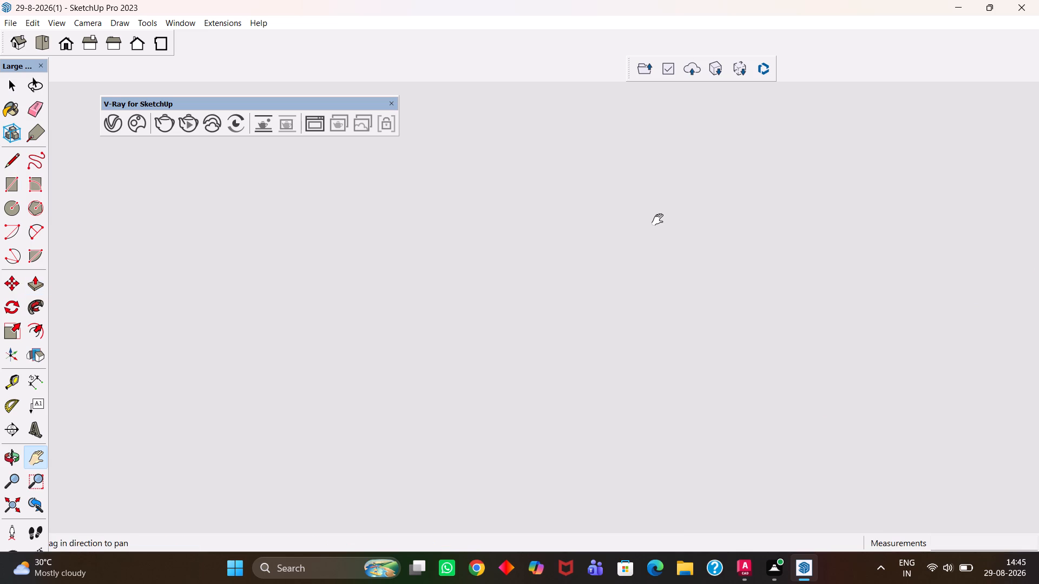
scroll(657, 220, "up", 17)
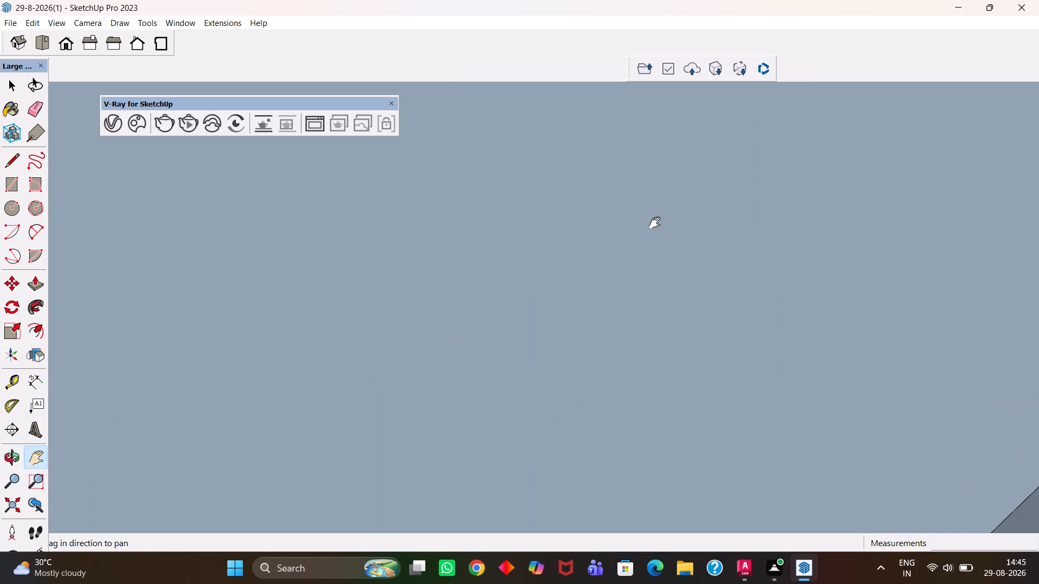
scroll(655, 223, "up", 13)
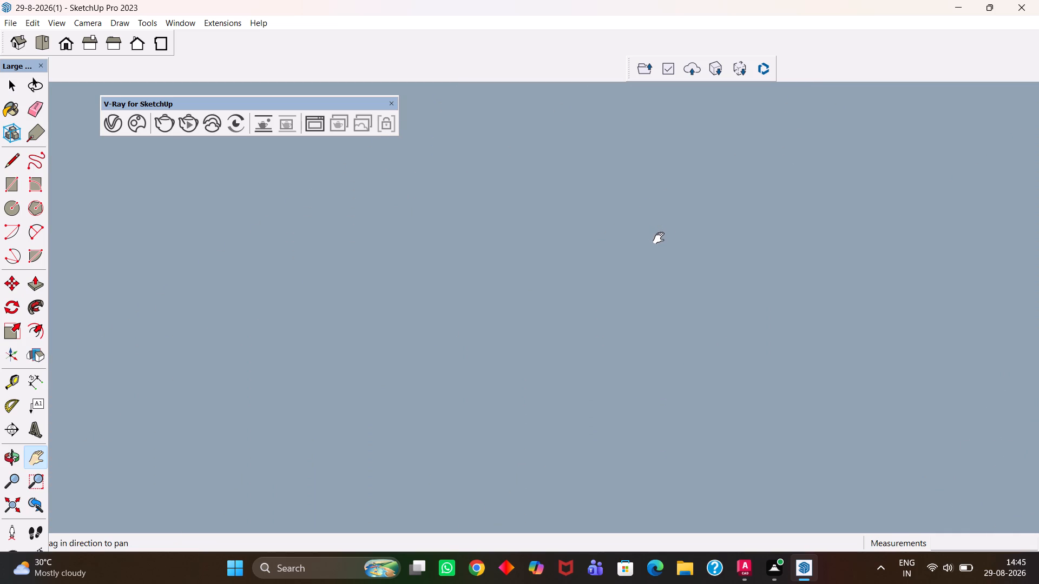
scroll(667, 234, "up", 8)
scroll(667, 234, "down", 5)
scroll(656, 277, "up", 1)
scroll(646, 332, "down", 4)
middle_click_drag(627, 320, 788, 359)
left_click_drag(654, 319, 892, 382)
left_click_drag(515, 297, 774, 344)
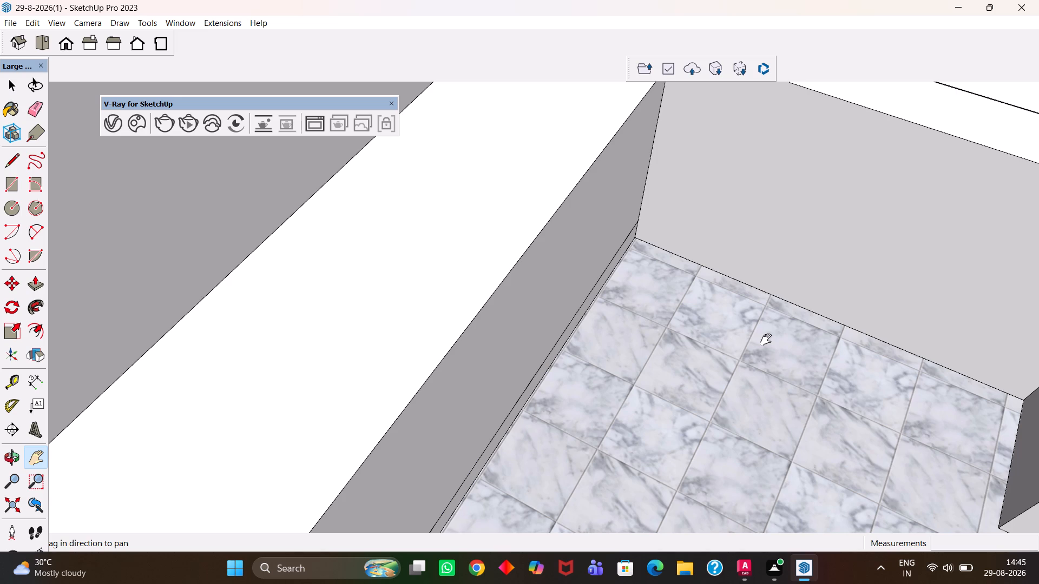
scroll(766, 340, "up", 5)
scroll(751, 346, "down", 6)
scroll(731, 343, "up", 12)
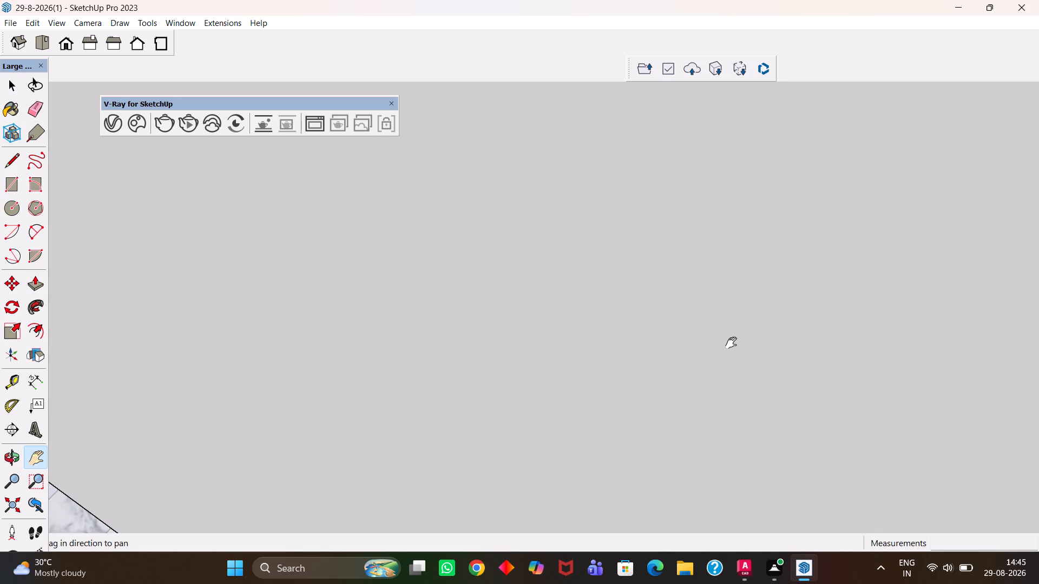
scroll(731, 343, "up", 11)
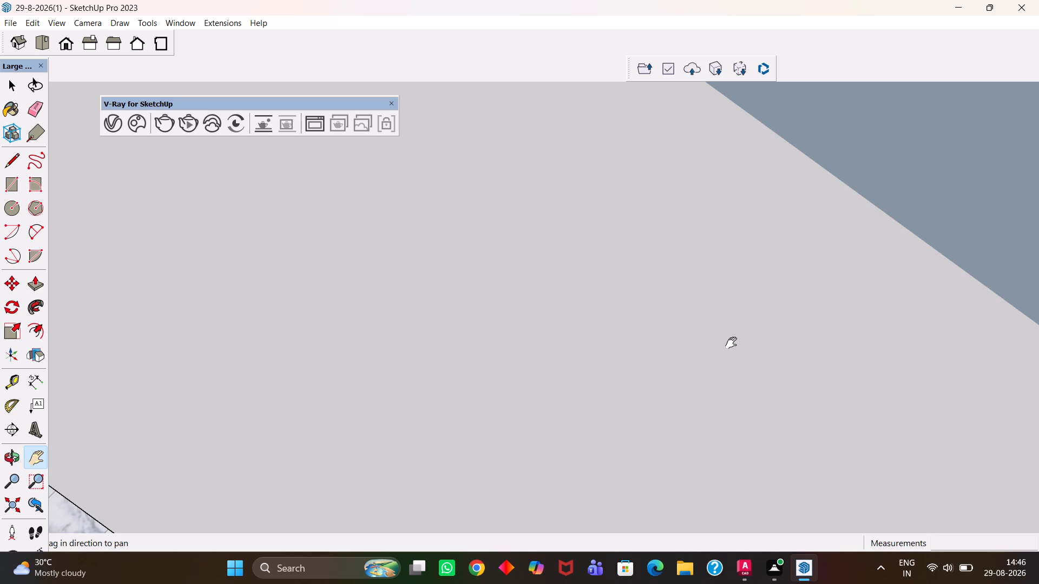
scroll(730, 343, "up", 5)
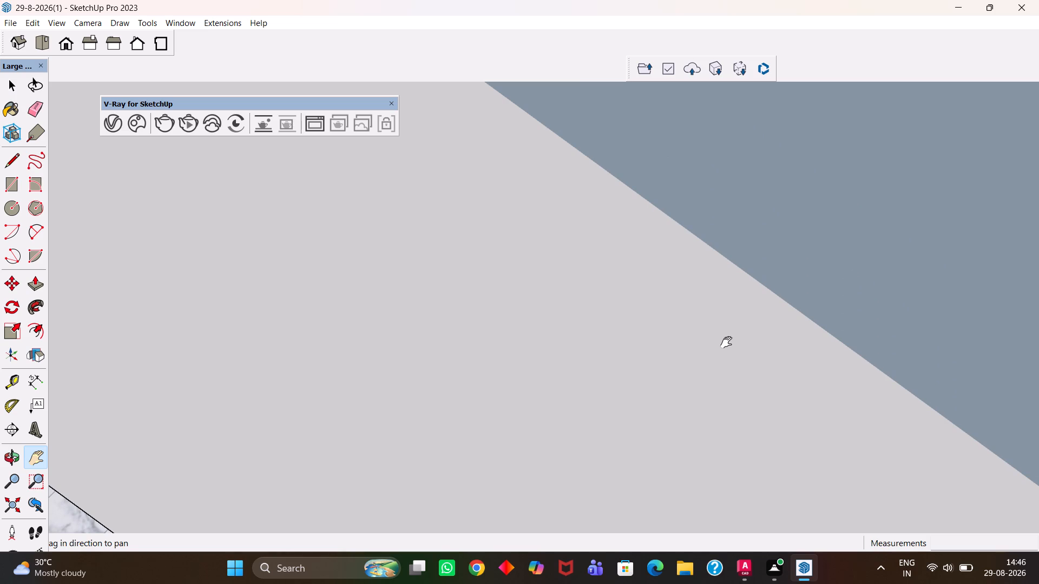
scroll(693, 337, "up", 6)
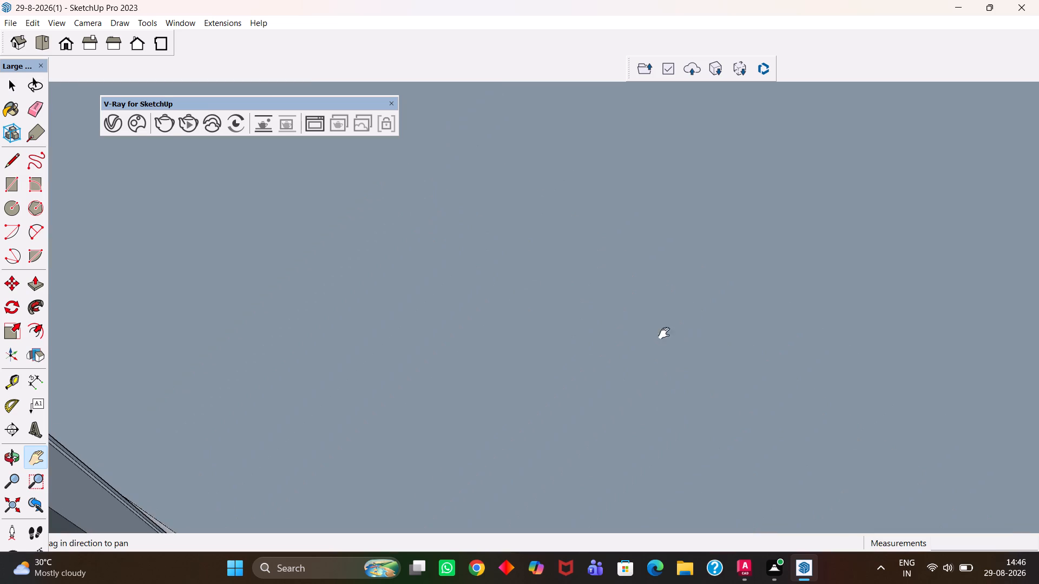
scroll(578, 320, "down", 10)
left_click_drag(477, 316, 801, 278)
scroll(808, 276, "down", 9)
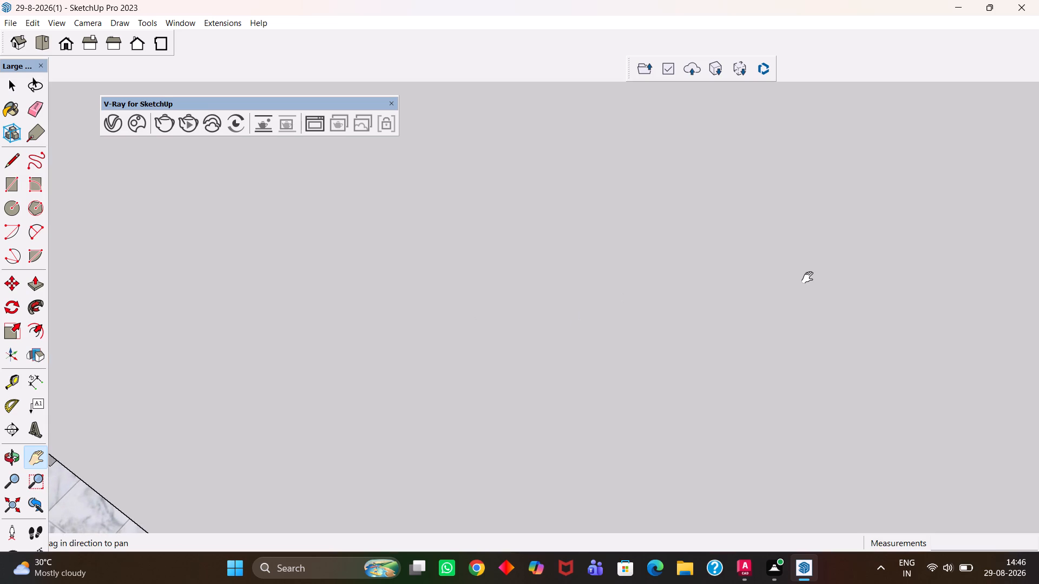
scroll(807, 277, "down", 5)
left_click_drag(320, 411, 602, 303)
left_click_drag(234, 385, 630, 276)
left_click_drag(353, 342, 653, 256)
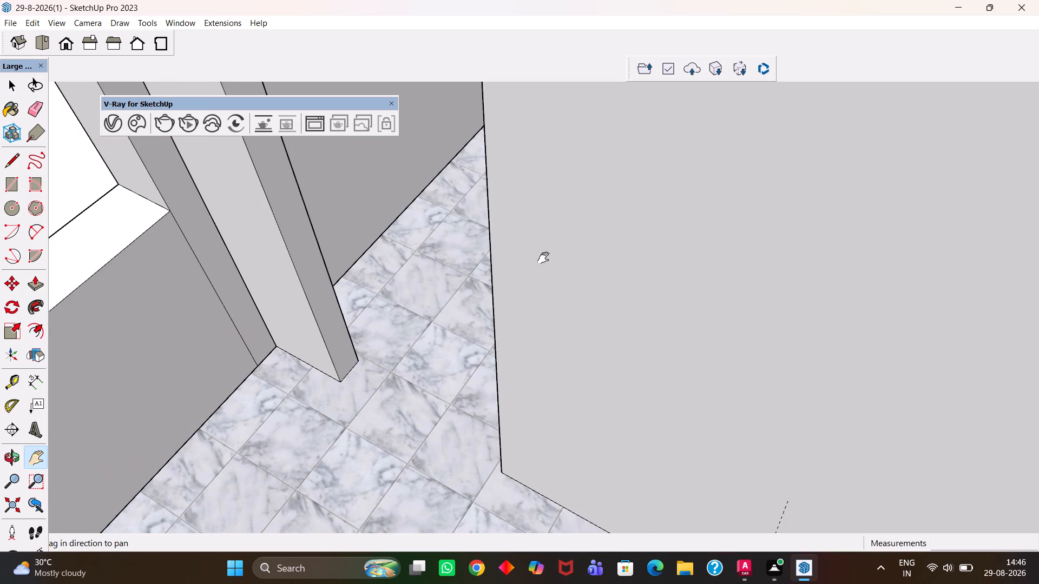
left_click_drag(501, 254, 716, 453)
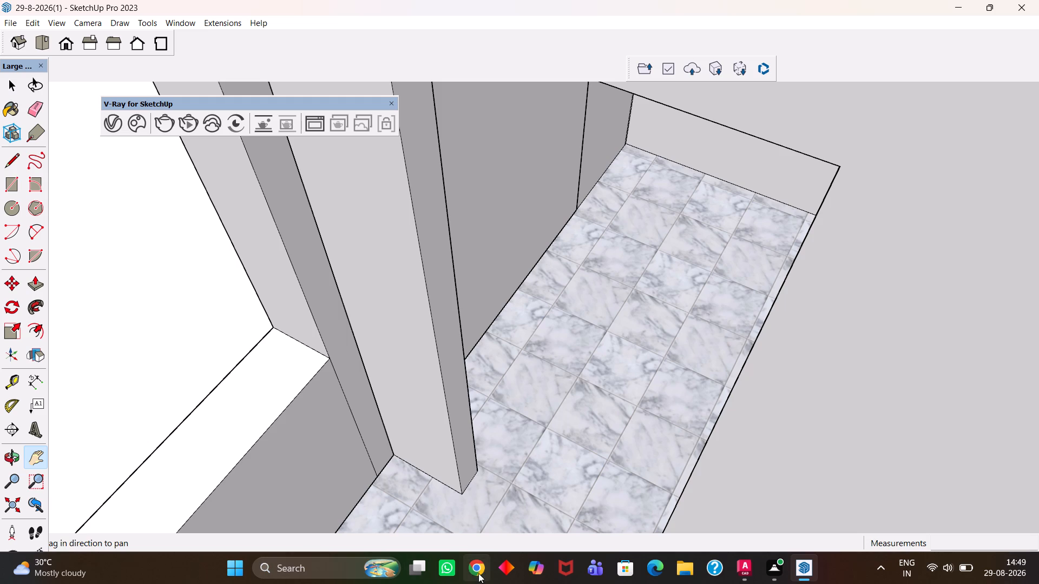
Look over the wardrobe bedroom and its adjoining rooms from above.
scroll(492, 574, "up", 2)
scroll(487, 583, "down", 2)
scroll(482, 583, "up", 1)
scroll(736, 329, "down", 4)
scroll(562, 318, "down", 16)
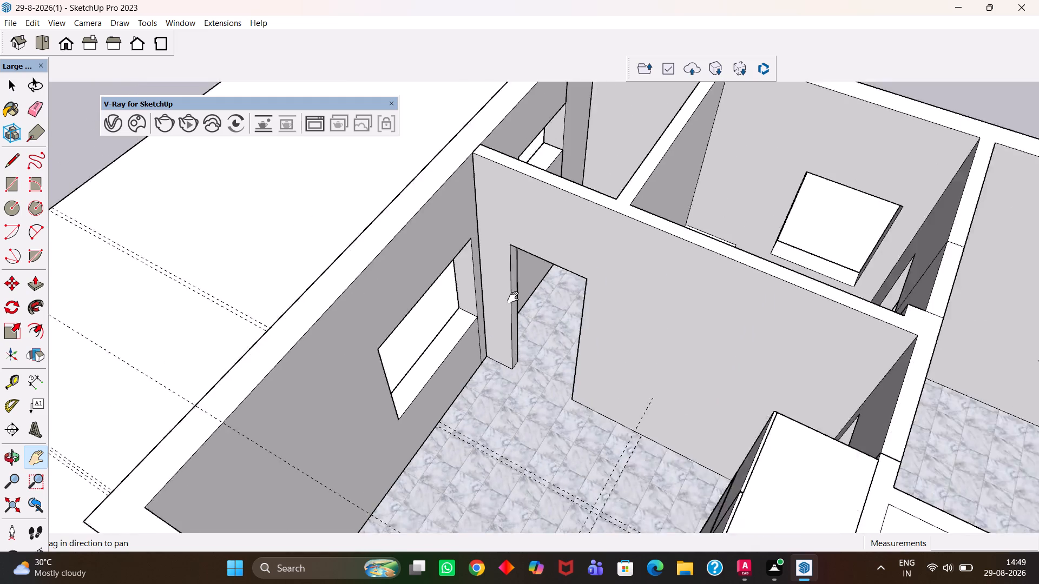
scroll(513, 297, "down", 4)
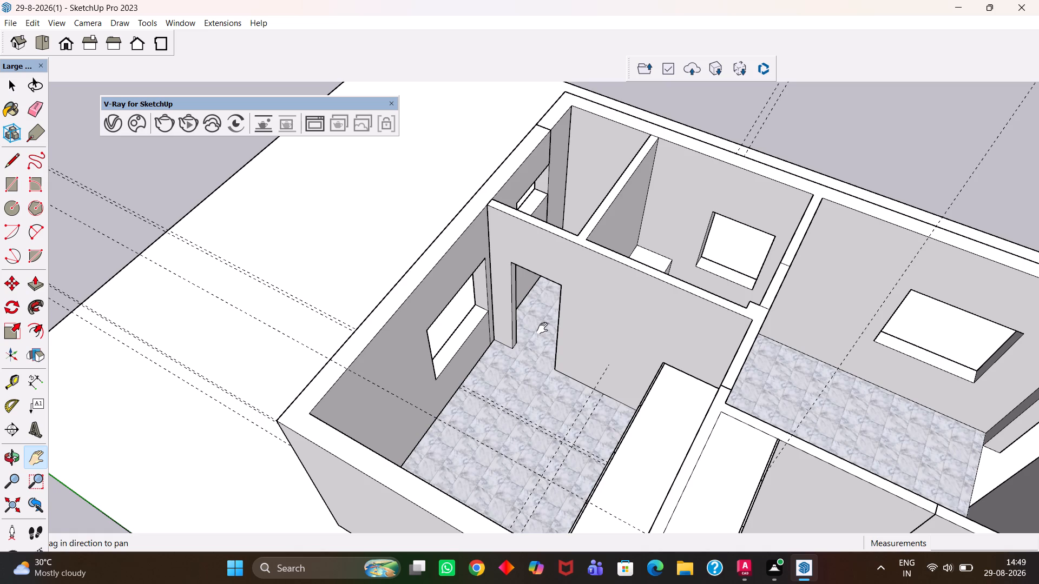
key("h")
scroll(639, 336, "down", 6)
scroll(626, 355, "up", 15)
middle_click_drag(622, 383, 654, 408)
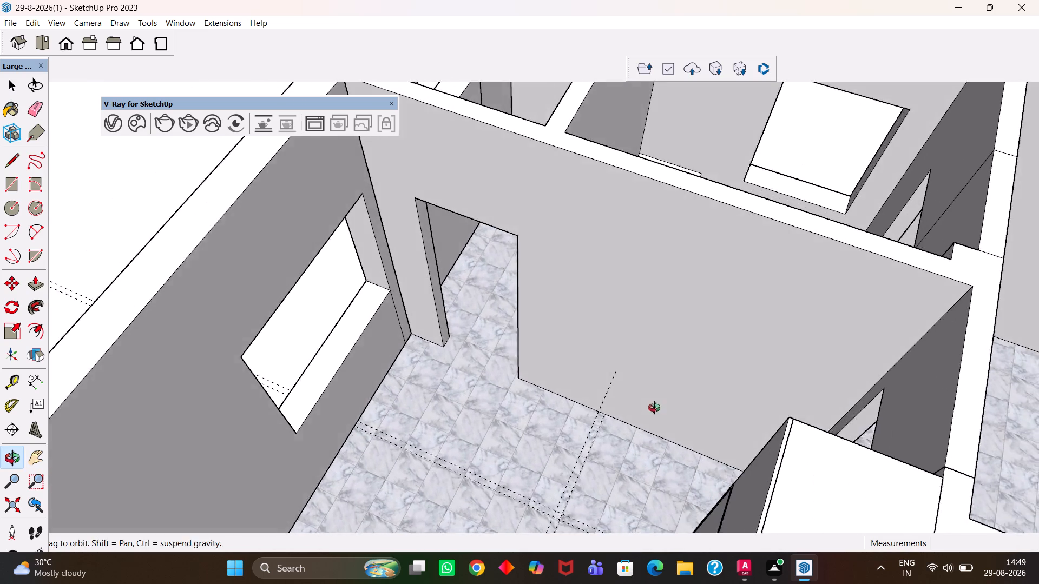
middle_click_drag(654, 408, 667, 408)
scroll(679, 407, "up", 1)
scroll(669, 413, "down", 10)
scroll(663, 408, "up", 1)
middle_click_drag(663, 407, 745, 454)
left_click_drag(834, 399, 637, 368)
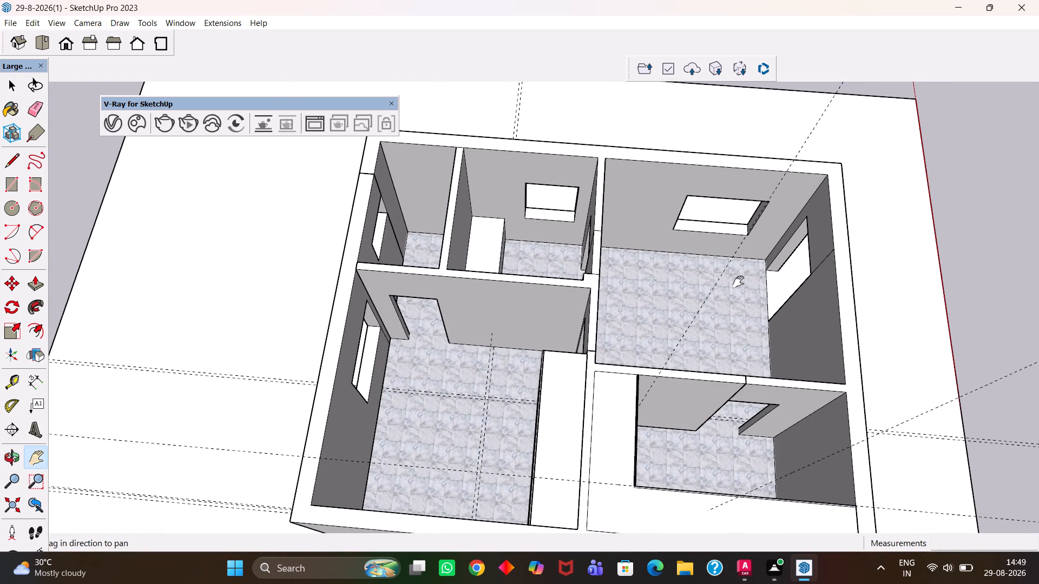
left_click_drag(751, 395, 672, 360)
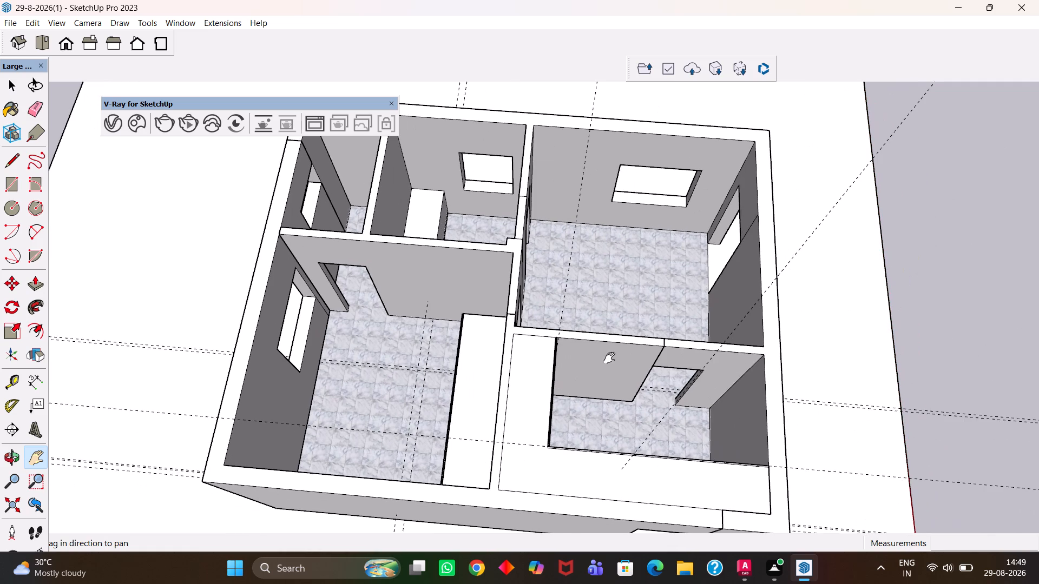
middle_click_drag(676, 405, 688, 407)
scroll(688, 407, "up", 3)
scroll(636, 368, "up", 8)
scroll(636, 368, "down", 7)
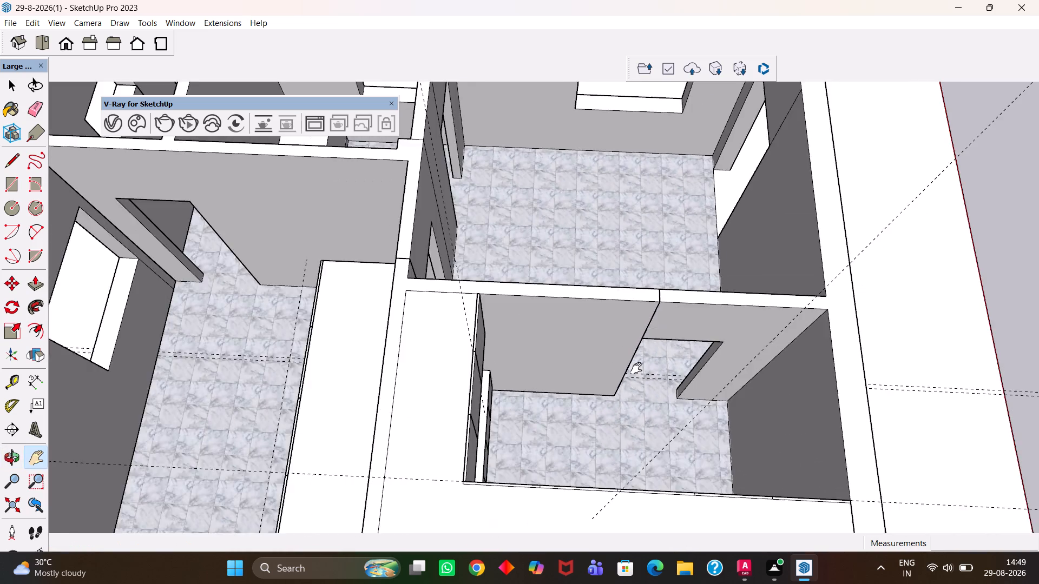
scroll(636, 368, "down", 4)
scroll(592, 333, "up", 1)
middle_click_drag(592, 333, 630, 370)
scroll(623, 370, "up", 1)
scroll(615, 365, "down", 4)
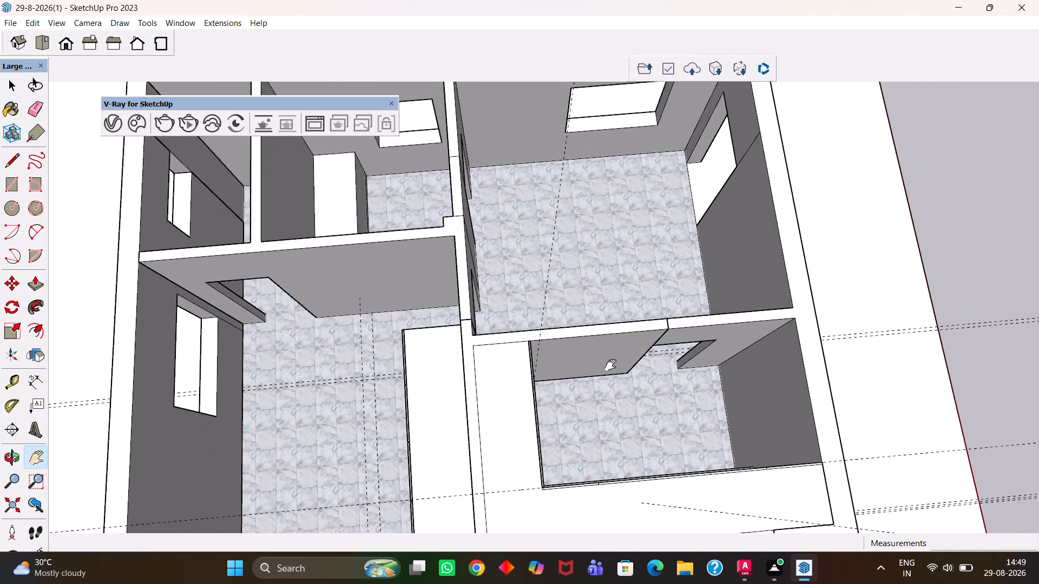
scroll(610, 365, "down", 7)
key("h")
scroll(610, 406, "up", 9)
middle_click_drag(607, 383, 561, 322)
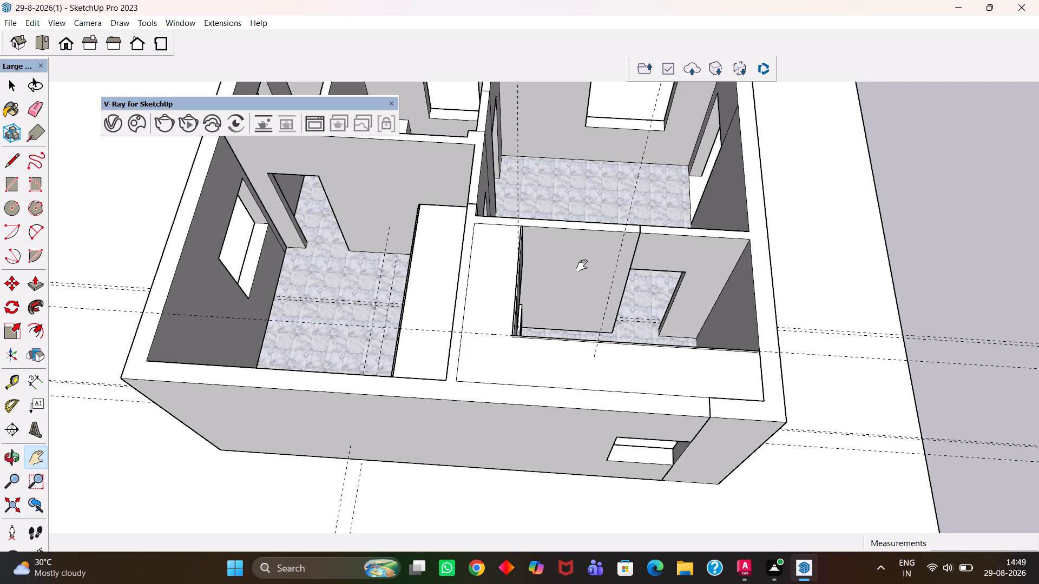
key("h")
left_click_drag(623, 291, 609, 351)
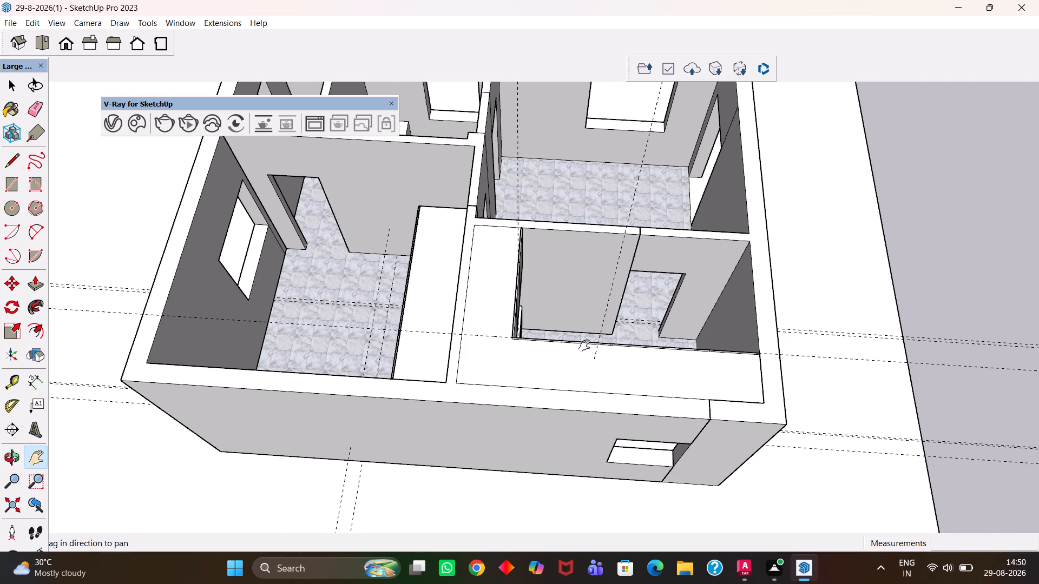
scroll(584, 346, "up", 8)
scroll(587, 342, "down", 7)
Examine the room with the wall and base cabinets, the large tiled room and the small room's white base cabinet.
key("h")
left_click_drag(702, 372, 497, 390)
middle_click_drag(594, 344, 389, 367)
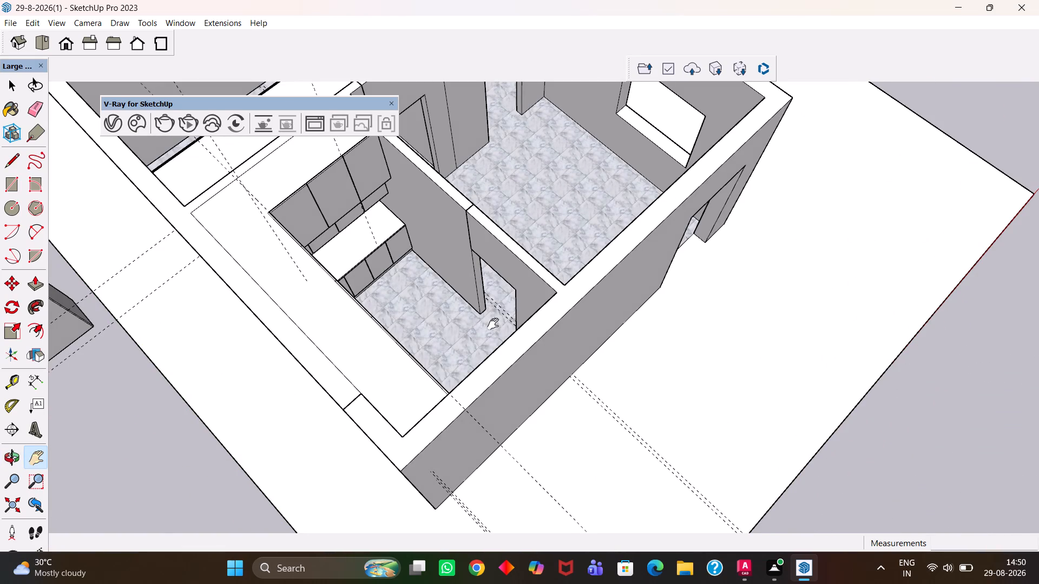
left_click_drag(487, 291, 513, 408)
left_click_drag(496, 334, 505, 364)
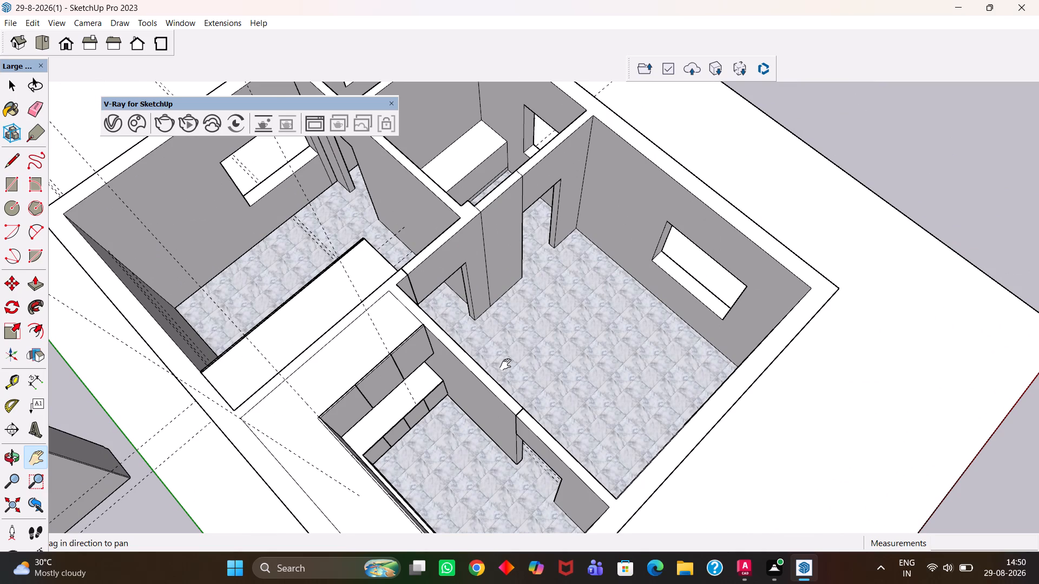
key("h")
scroll(505, 364, "down", 5)
scroll(534, 452, "up", 5)
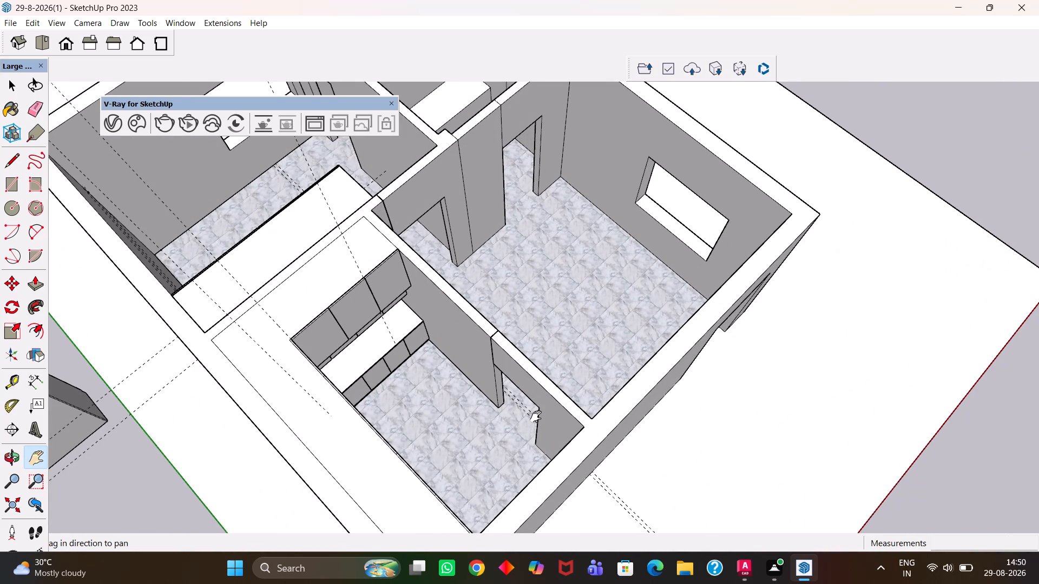
scroll(536, 416, "down", 3)
scroll(542, 380, "up", 4)
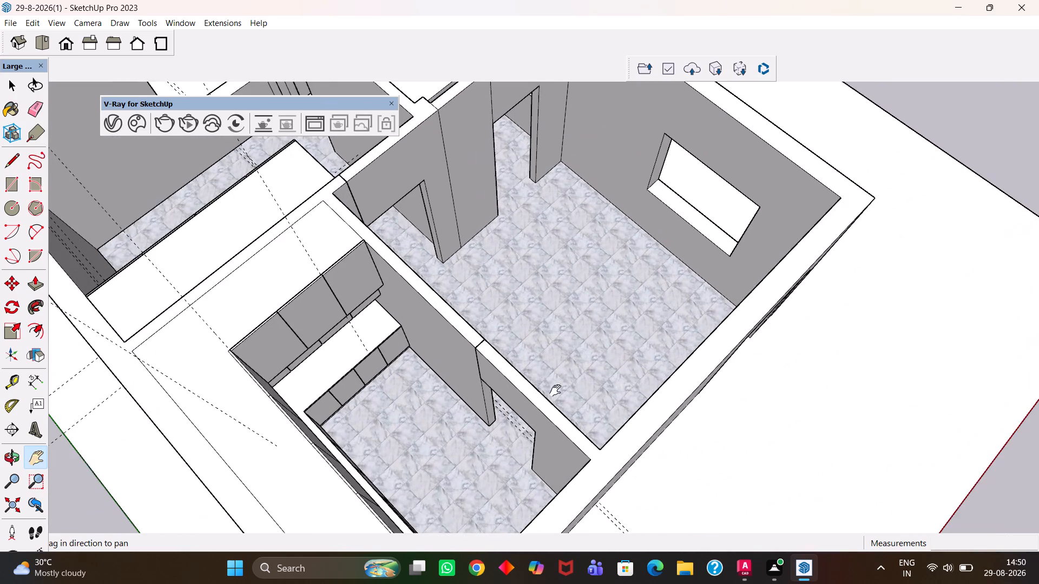
middle_click_drag(545, 410, 254, 377)
scroll(520, 329, "down", 1)
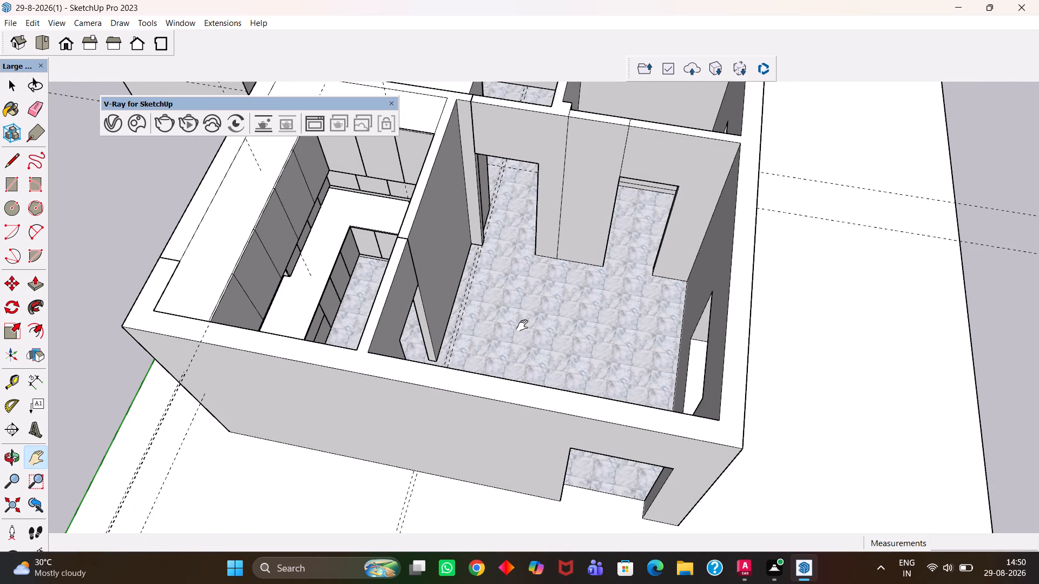
key("h")
scroll(501, 346, "down", 6)
scroll(465, 359, "up", 4)
middle_click(465, 359)
middle_click_drag(459, 356, 535, 384)
scroll(461, 360, "up", 3)
left_click_drag(508, 338, 588, 494)
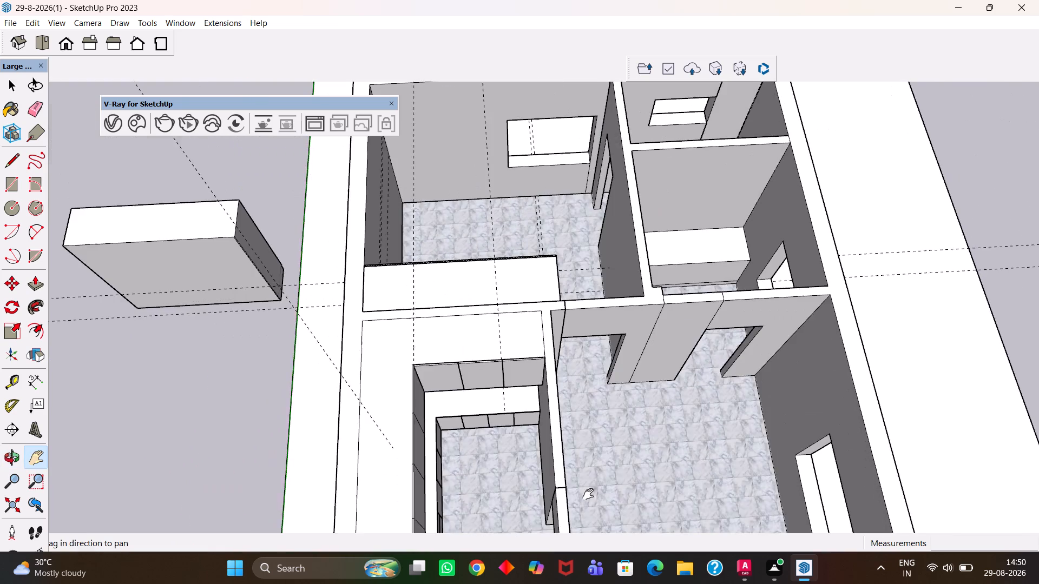
left_click_drag(588, 494, 588, 497)
scroll(654, 388, "up", 5)
left_click_drag(724, 368, 594, 489)
left_click_drag(619, 328, 589, 449)
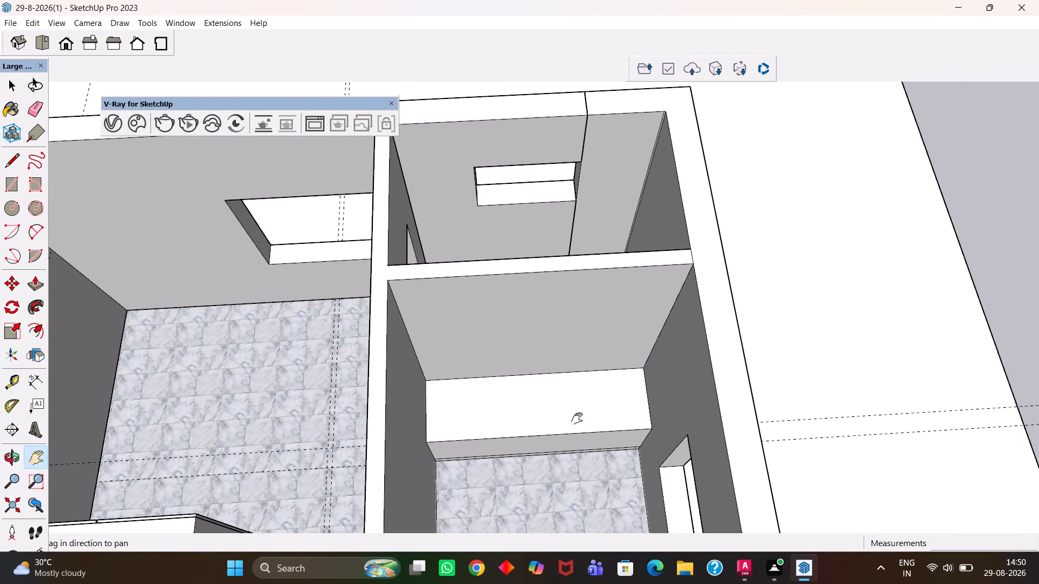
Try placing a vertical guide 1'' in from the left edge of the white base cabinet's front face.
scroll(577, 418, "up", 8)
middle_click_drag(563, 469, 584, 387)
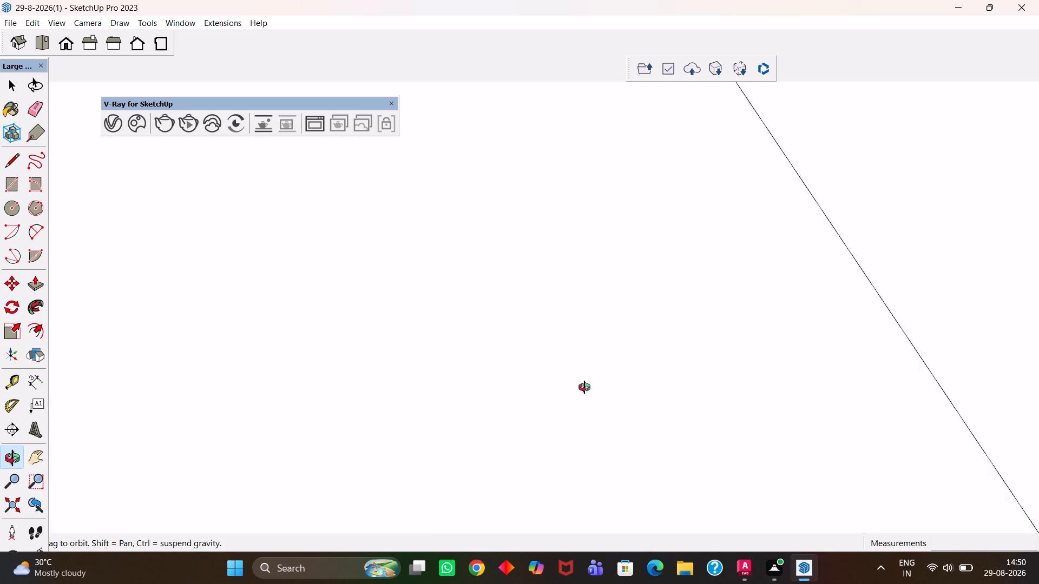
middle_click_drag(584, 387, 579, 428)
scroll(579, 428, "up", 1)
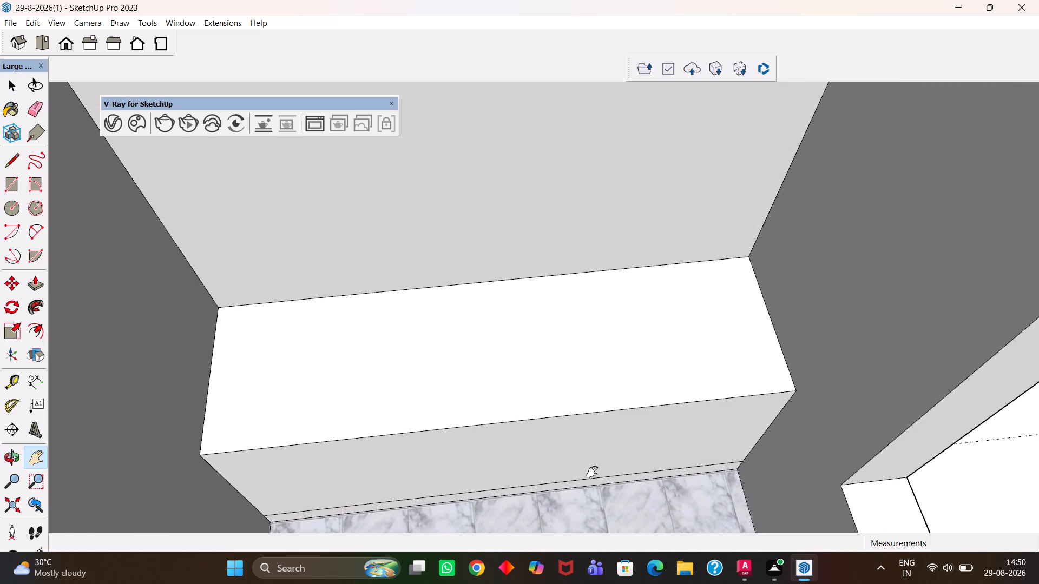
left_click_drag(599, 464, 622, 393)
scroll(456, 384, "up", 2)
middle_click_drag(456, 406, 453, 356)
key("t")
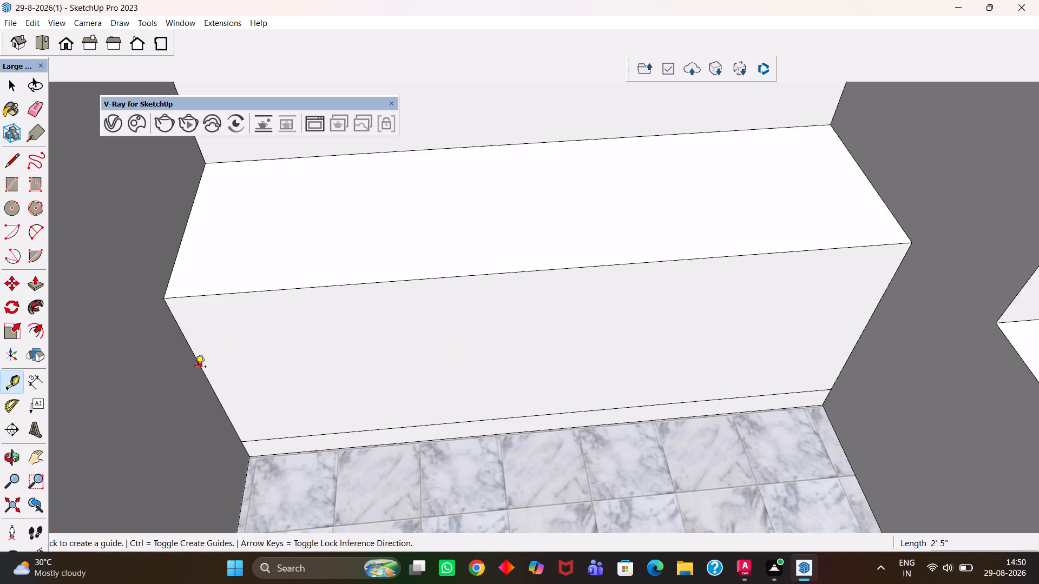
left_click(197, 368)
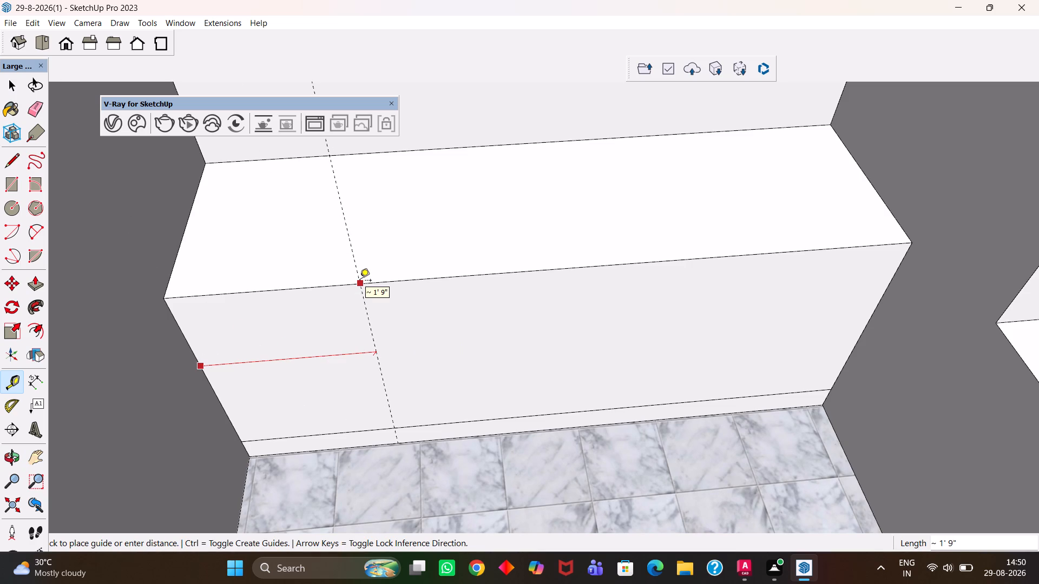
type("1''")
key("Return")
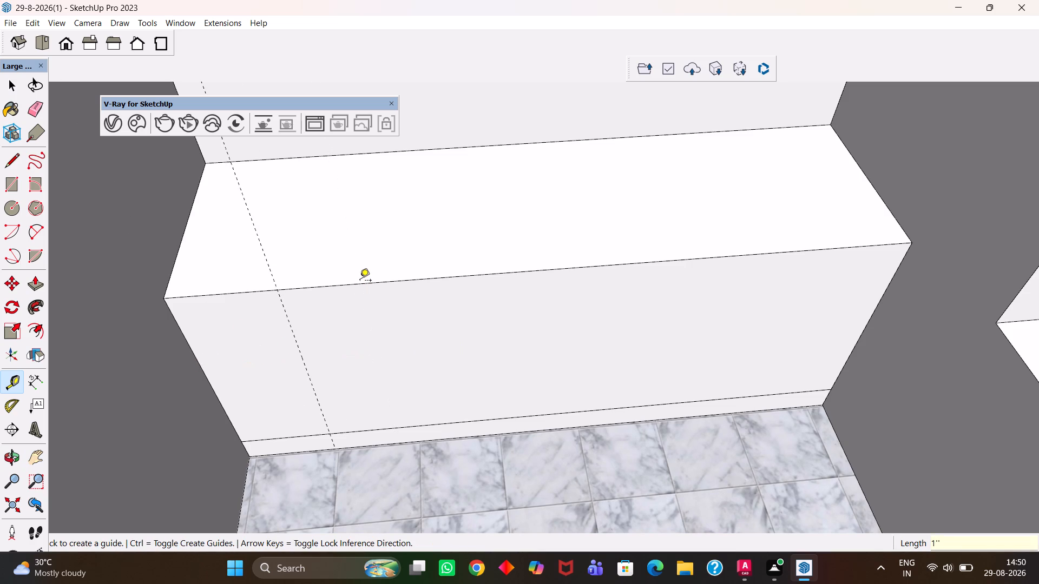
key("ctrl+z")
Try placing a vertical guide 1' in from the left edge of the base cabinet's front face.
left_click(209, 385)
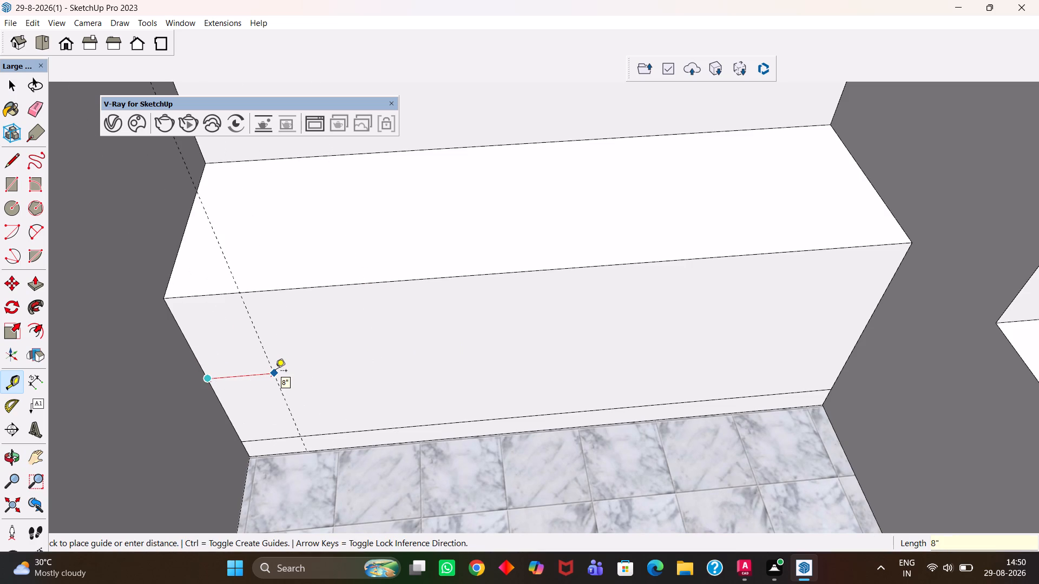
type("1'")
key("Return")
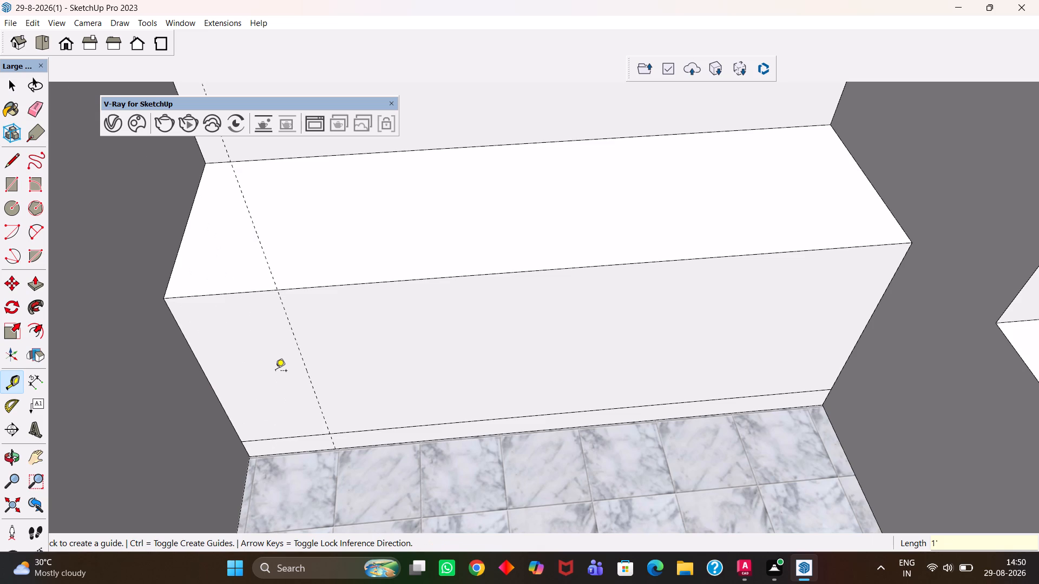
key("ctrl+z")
Place vertical guides 1'5" in from the left and right edges of the base cabinet's front face.
left_click(214, 397)
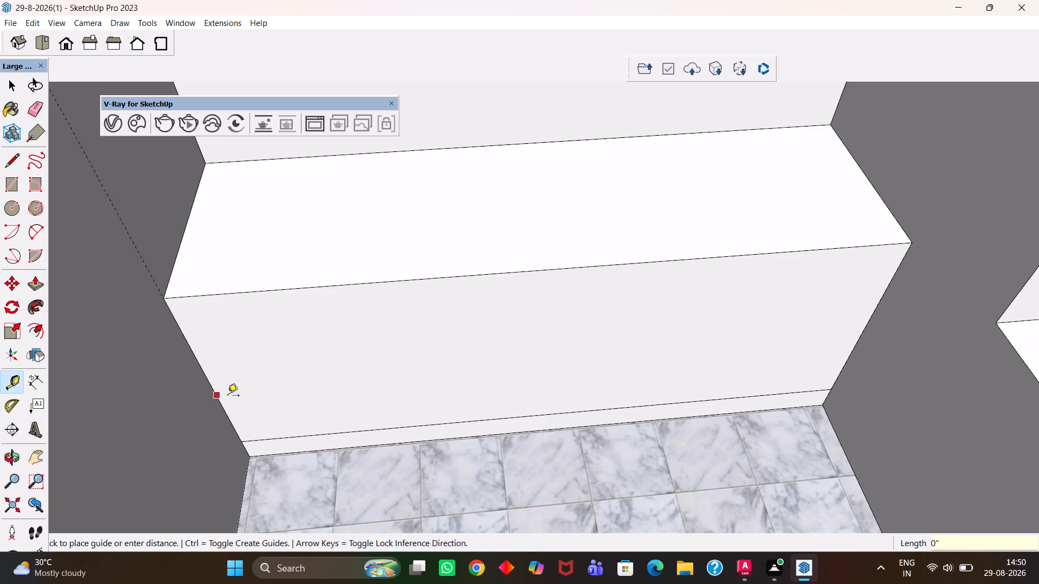
type("1'5\"")
key("Return")
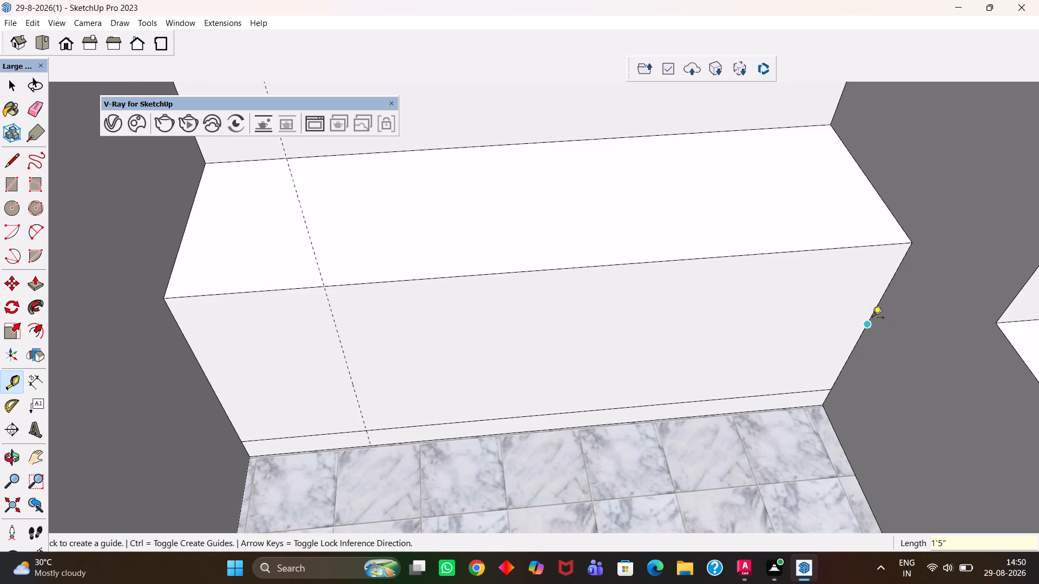
left_click(872, 318)
type("1'5\"")
key("Return")
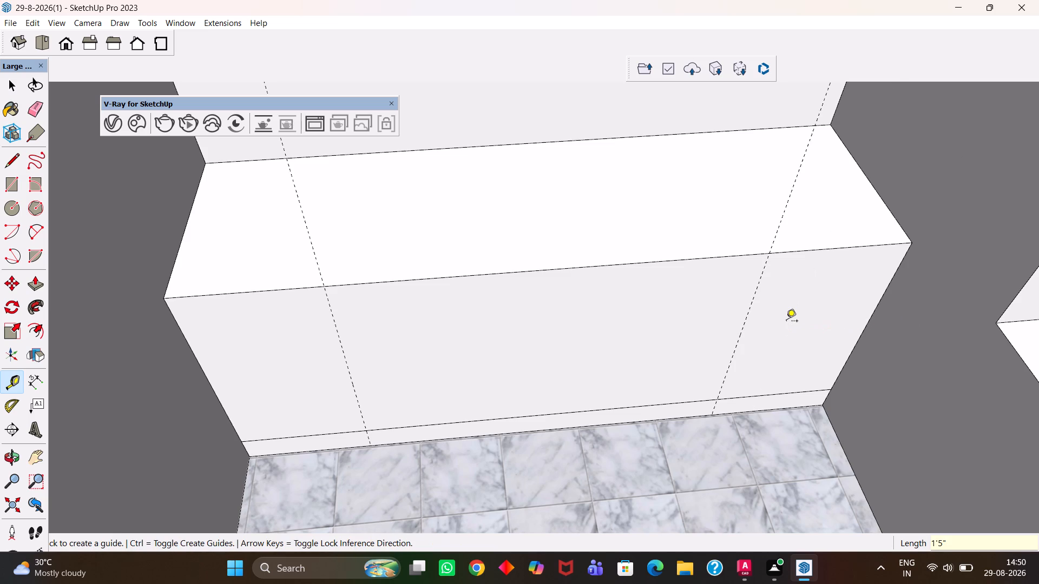
Draw a rectangle about 4'2" by 2'5" between the two vertical guides, from the top edge to the plinth line.
key("r")
left_click(324, 288)
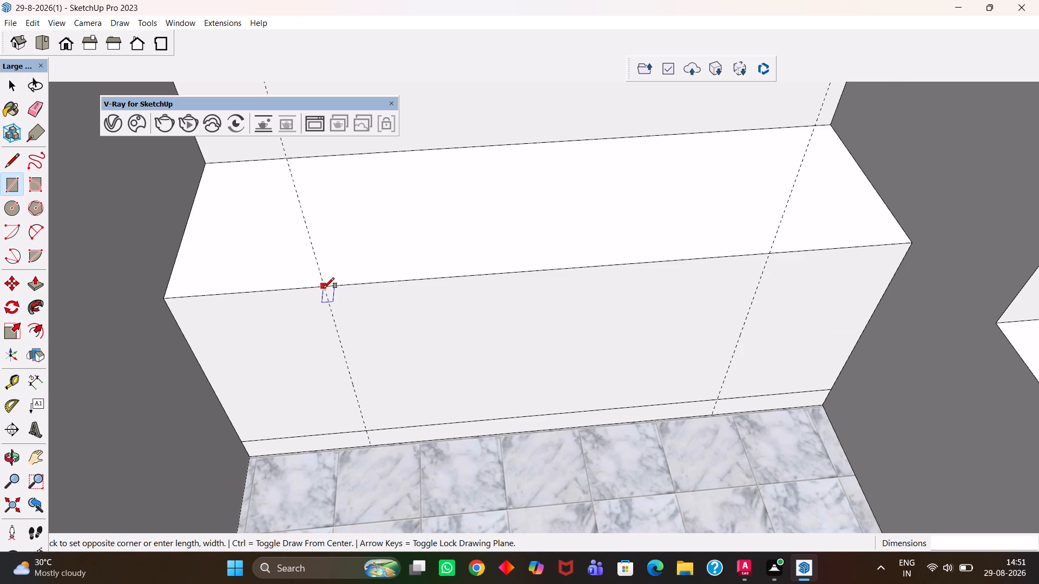
left_click(720, 396)
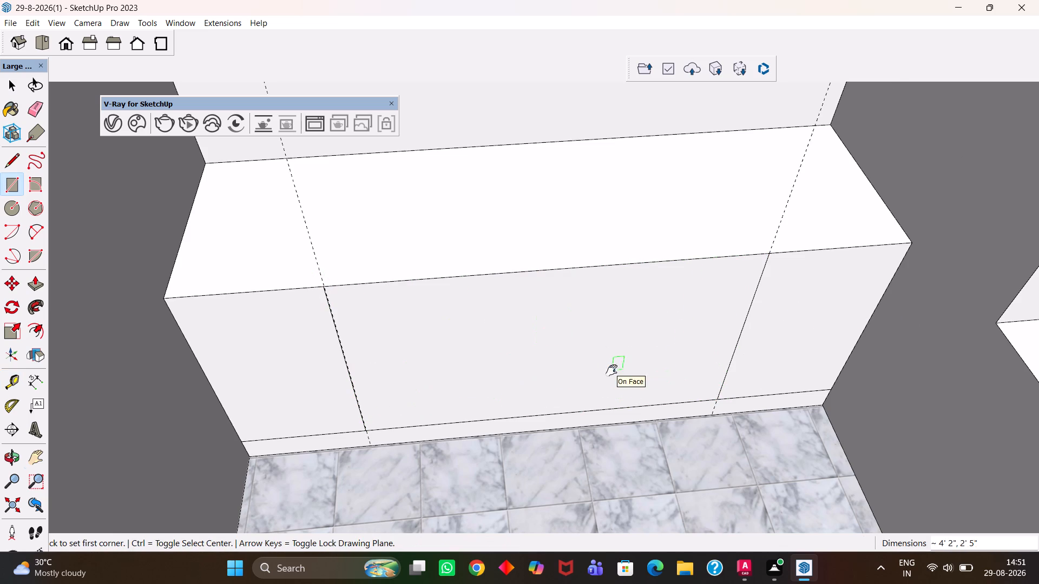
Push/Pull the base cabinet's top face by 1" to form the countertop slab.
key("h")
left_click_drag(611, 347, 562, 372)
middle_click(568, 378)
key("h")
scroll(554, 344, "up", 1)
key("space")
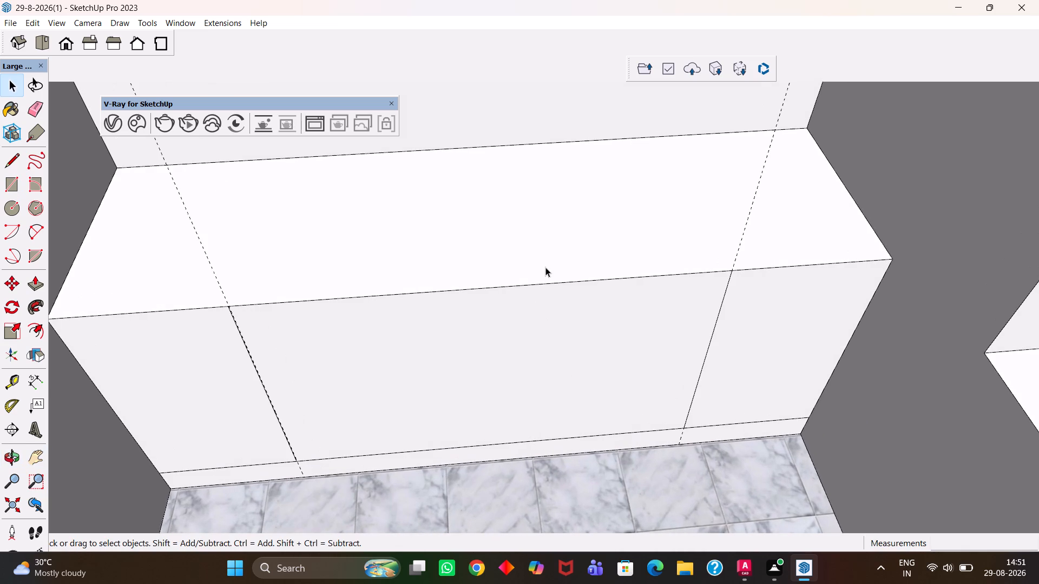
left_click(547, 263)
key("p")
left_click(547, 263)
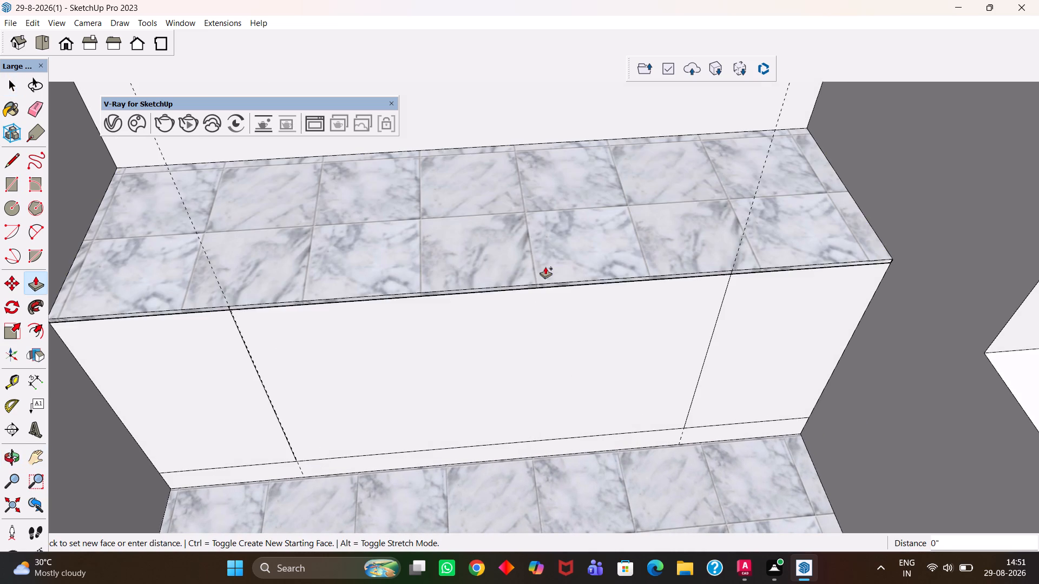
type("1\"")
key("Return")
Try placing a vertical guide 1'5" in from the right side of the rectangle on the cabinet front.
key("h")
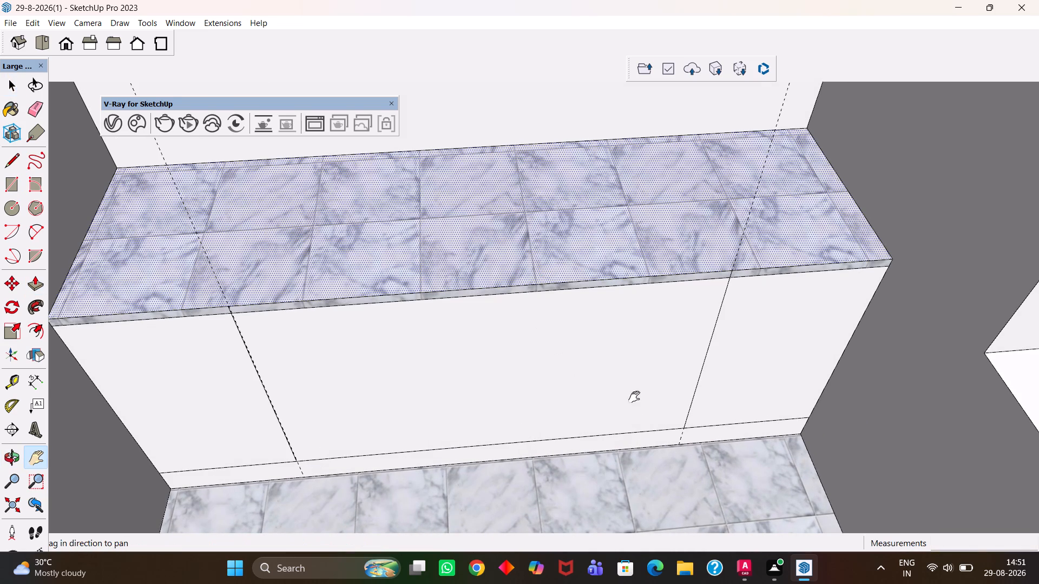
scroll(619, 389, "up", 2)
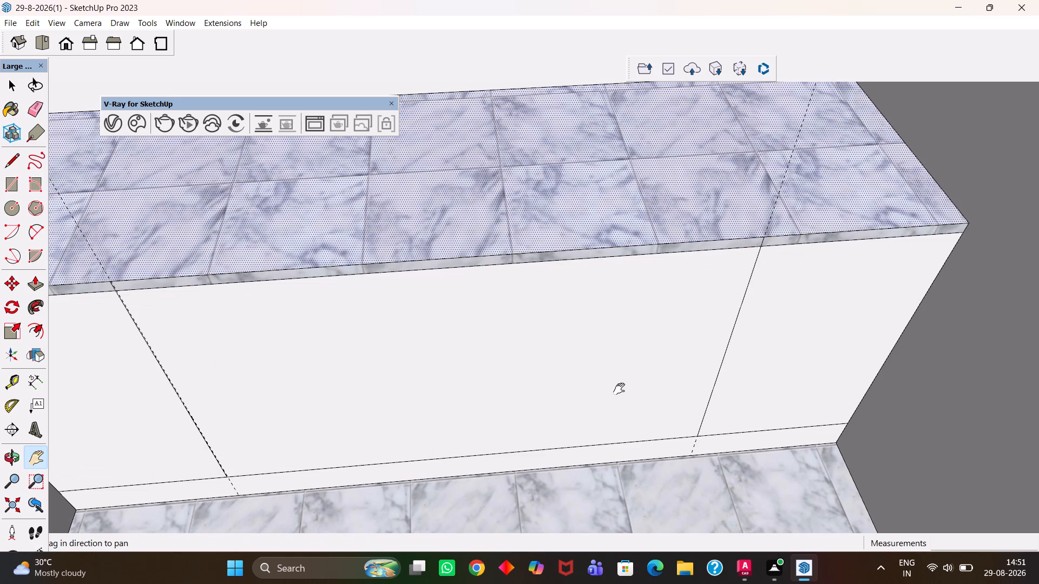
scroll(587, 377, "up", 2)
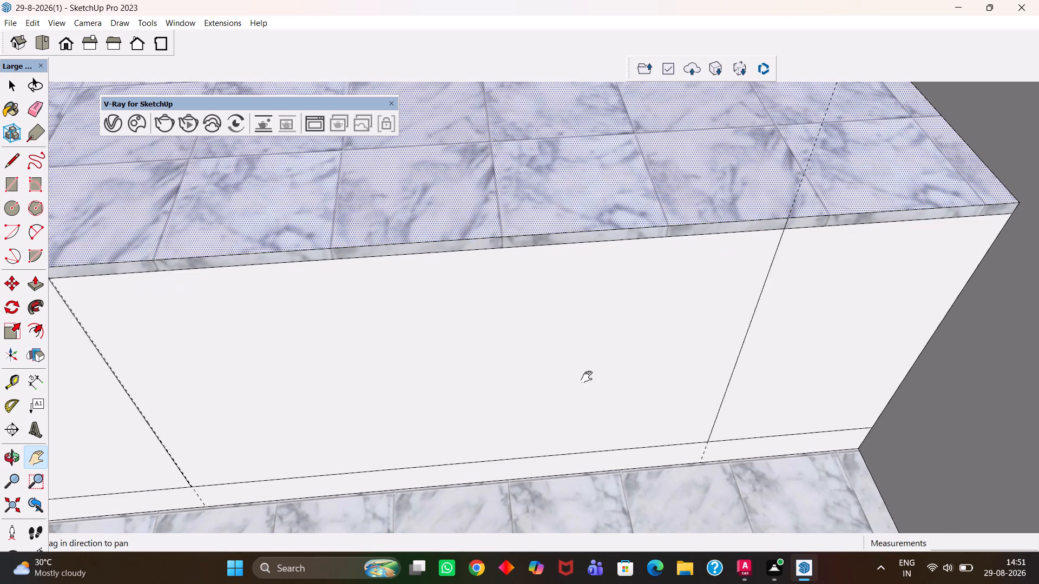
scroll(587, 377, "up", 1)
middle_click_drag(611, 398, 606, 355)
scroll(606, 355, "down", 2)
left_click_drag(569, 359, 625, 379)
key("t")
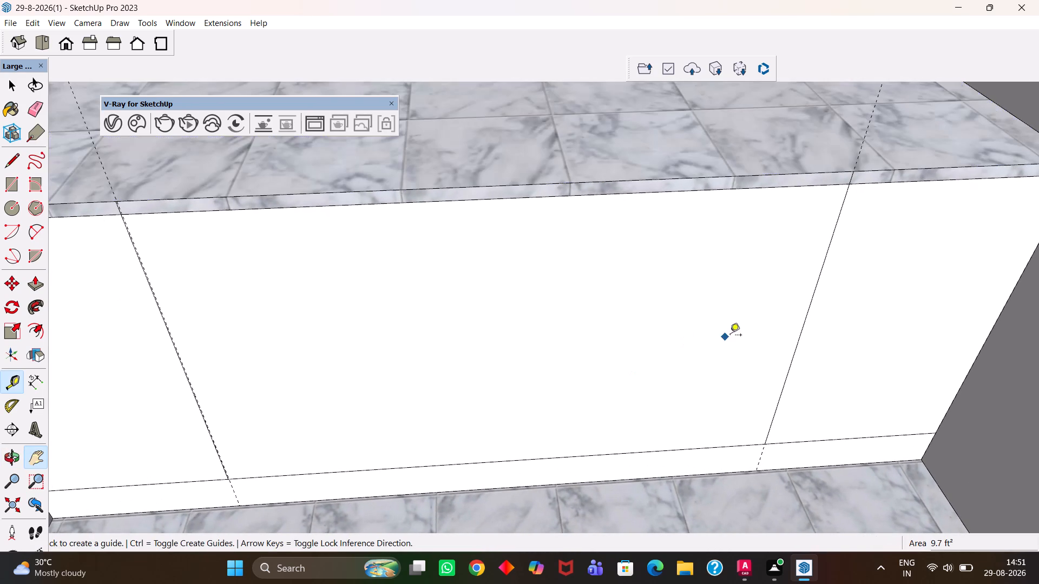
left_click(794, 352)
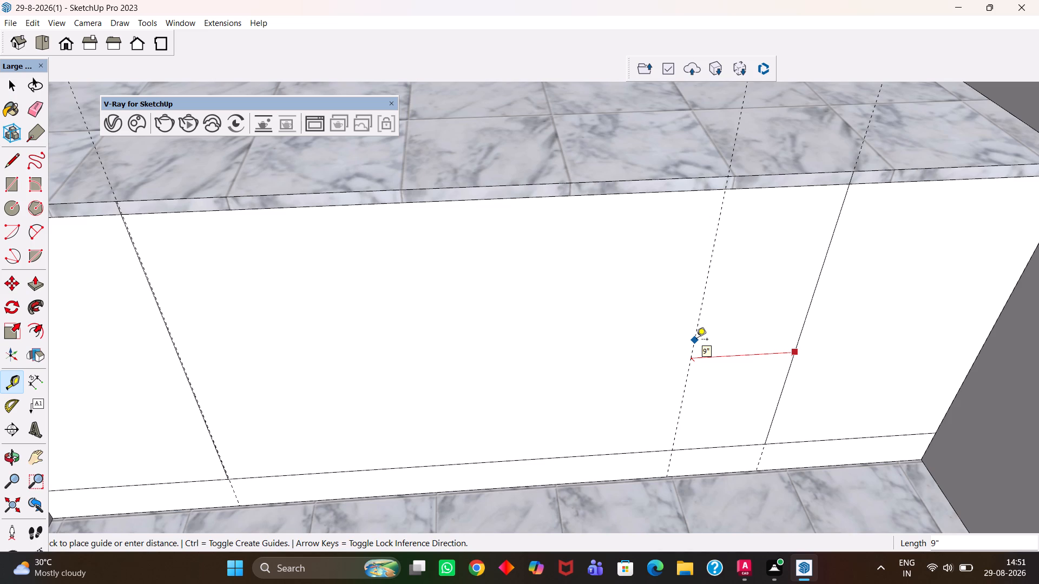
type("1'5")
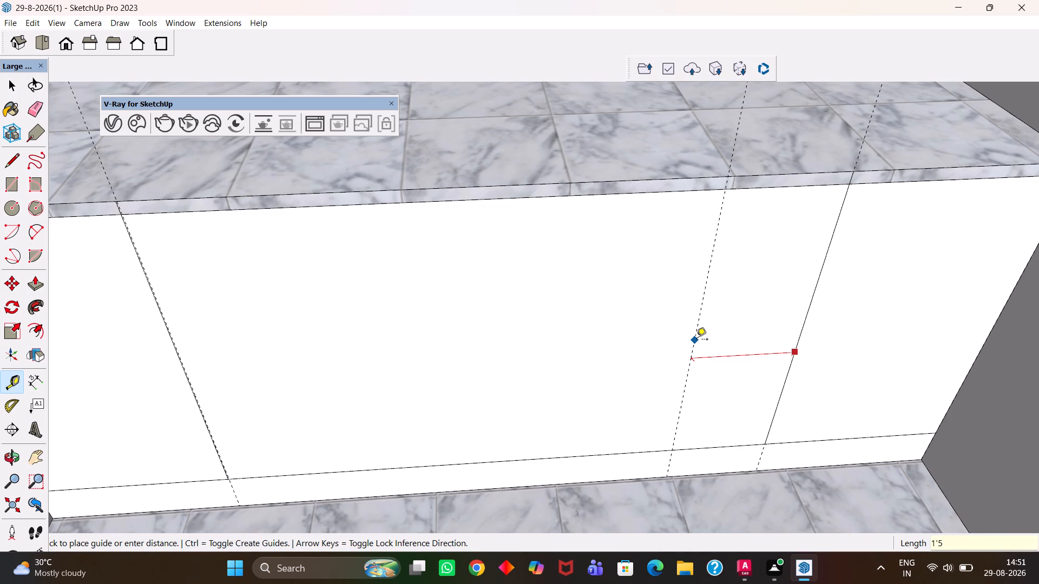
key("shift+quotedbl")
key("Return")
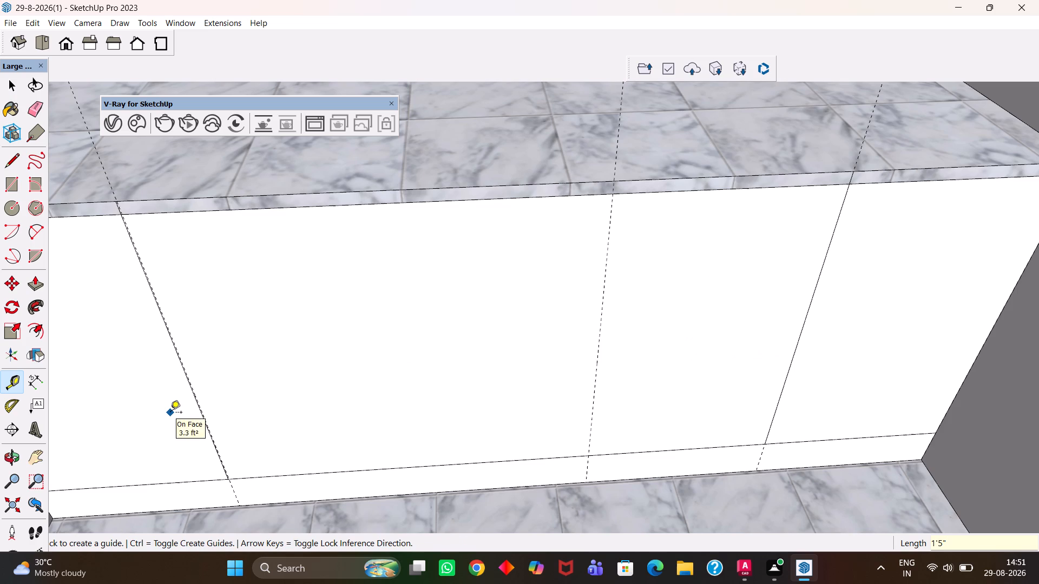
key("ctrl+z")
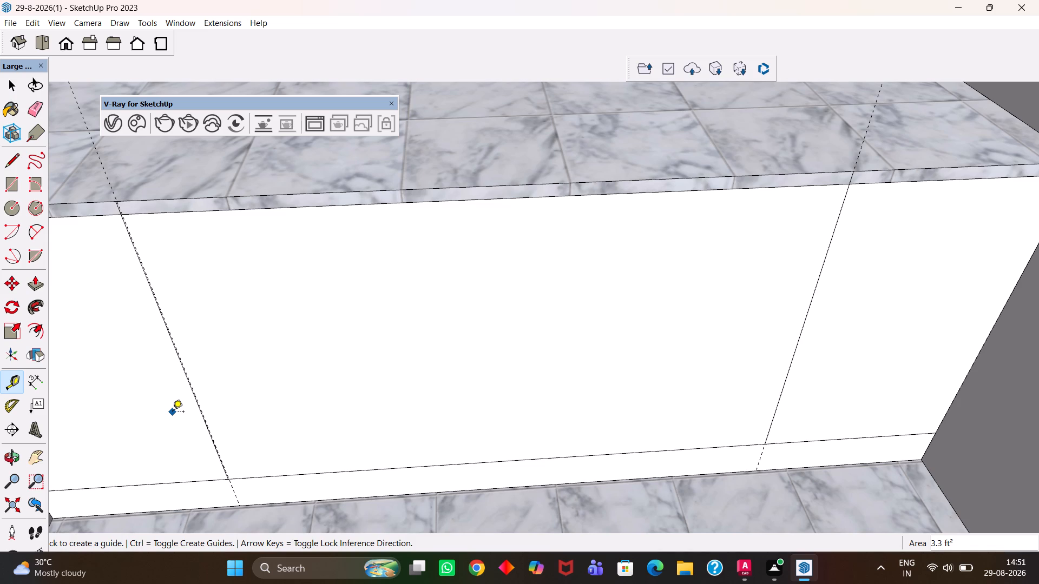
Place a vertical guide about 1' 11 1/2" in from the left side of the rectangle on the cabinet front.
scroll(276, 366, "down", 4)
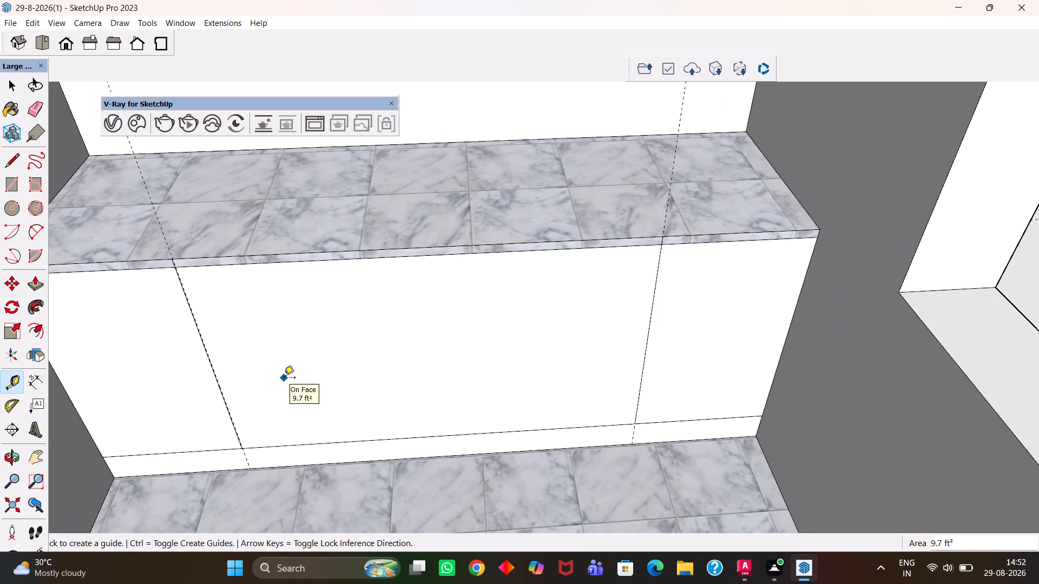
key("t")
left_click(216, 377)
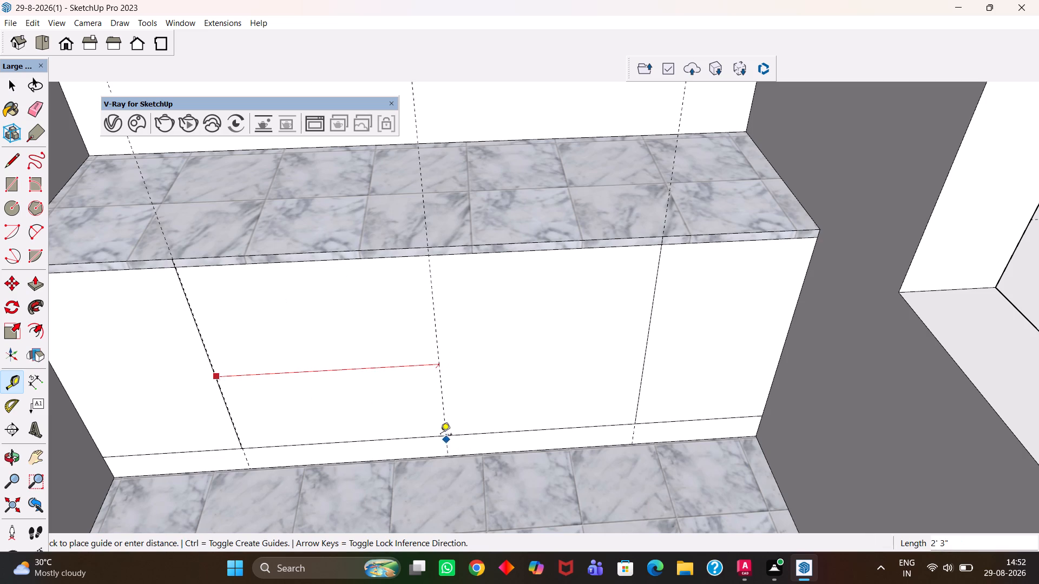
left_click(429, 437)
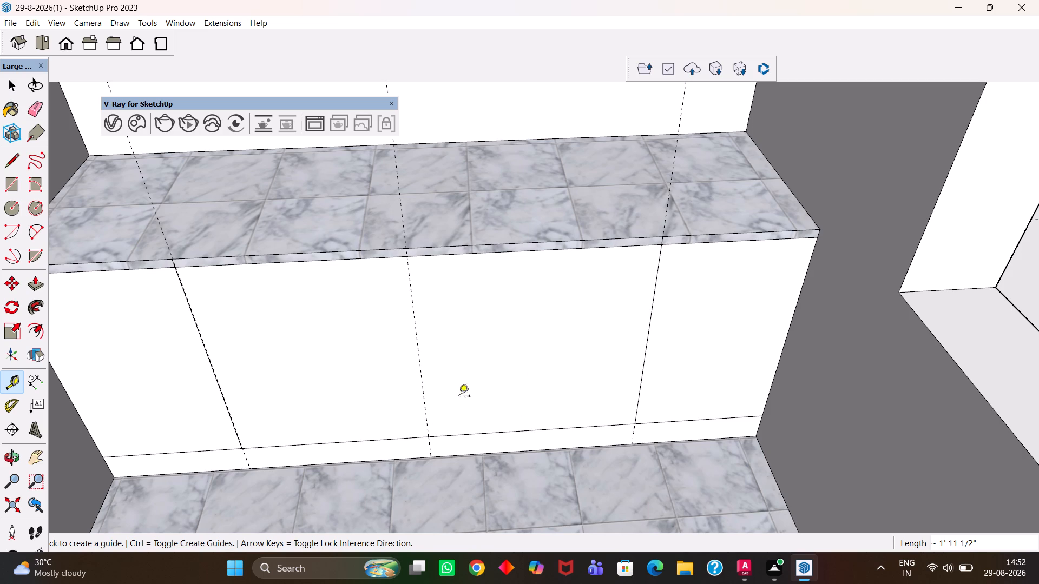
Examine the cabinet front's vertical divisions and the marble countertop from several angles.
key("h")
scroll(499, 383, "up", 4)
scroll(499, 383, "down", 7)
middle_click_drag(499, 353, 483, 386)
scroll(499, 353, "up", 1)
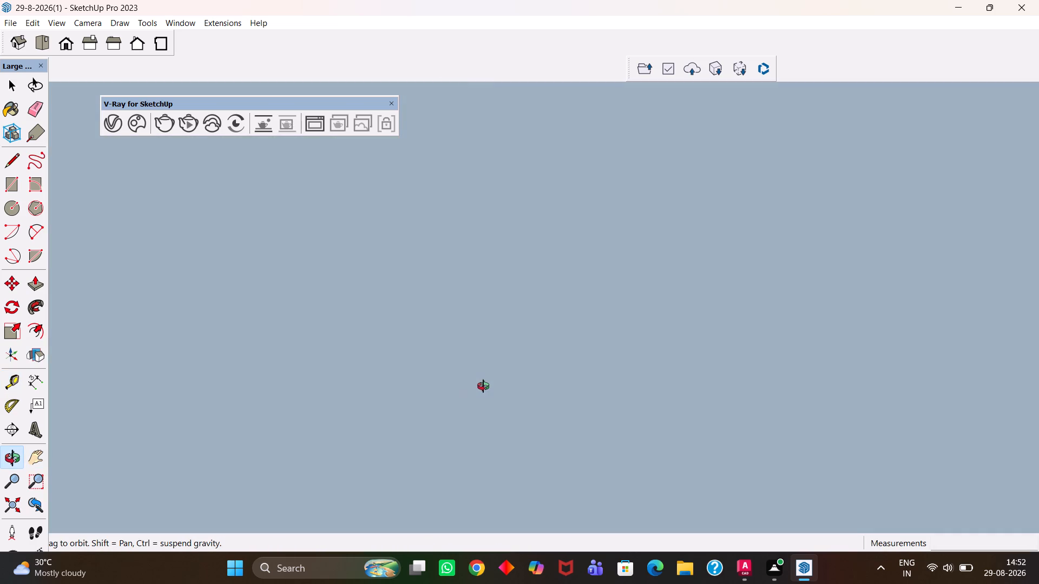
middle_click_drag(483, 386, 511, 361)
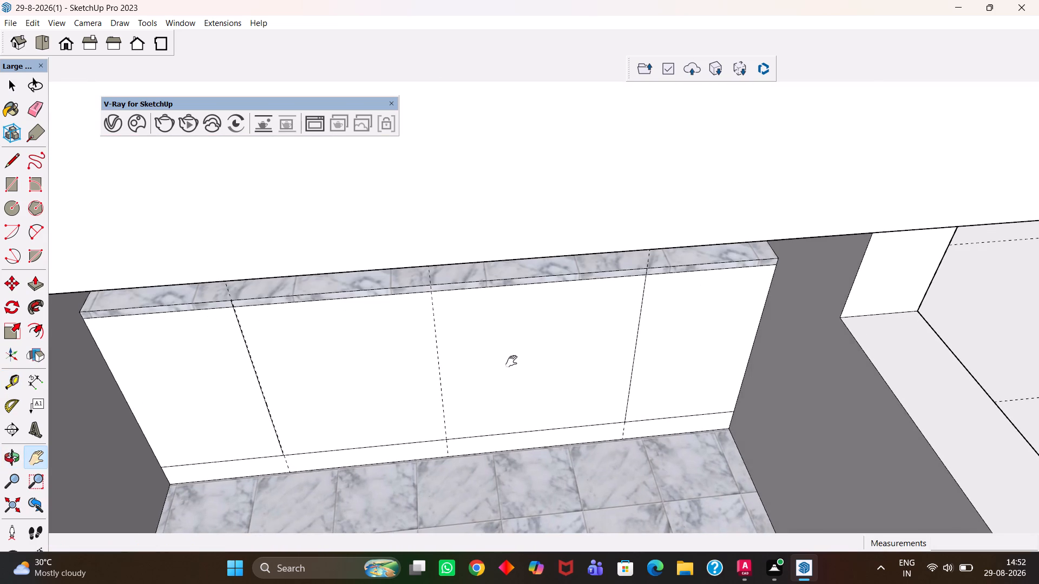
scroll(511, 361, "up", 2)
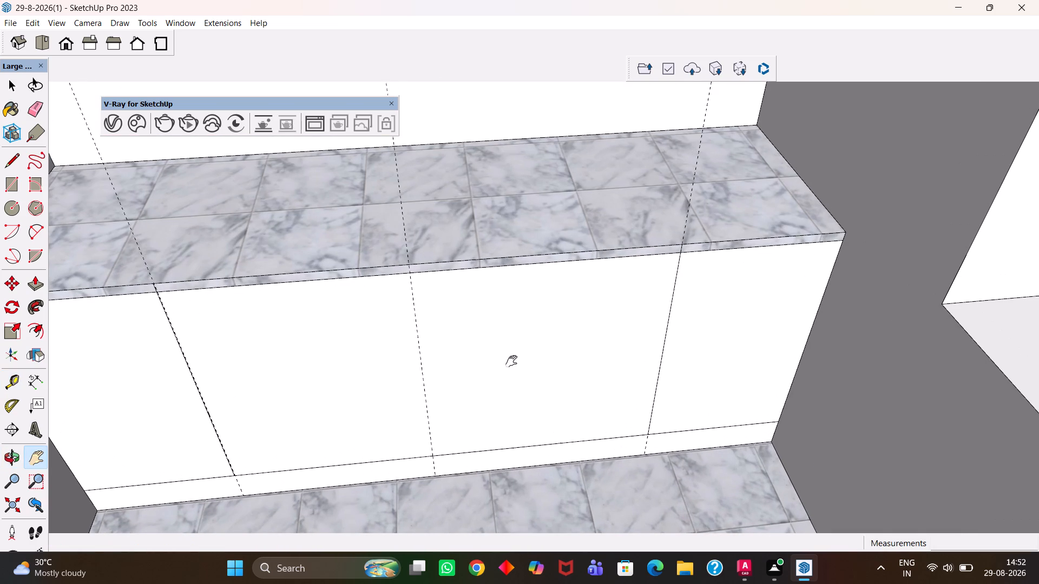
left_click_drag(511, 361, 543, 378)
middle_click_drag(564, 414, 545, 406)
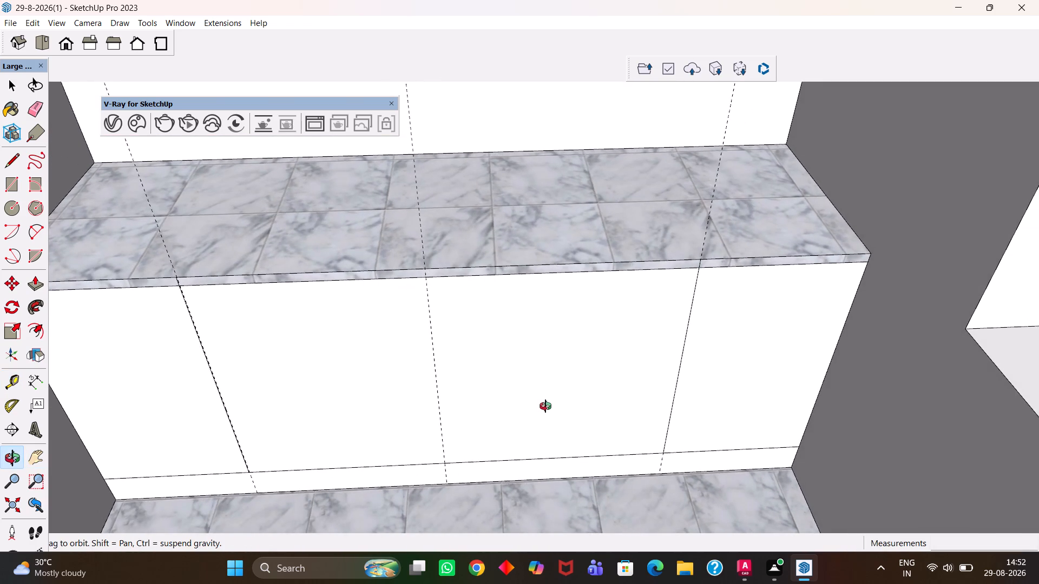
middle_click_drag(545, 406, 554, 405)
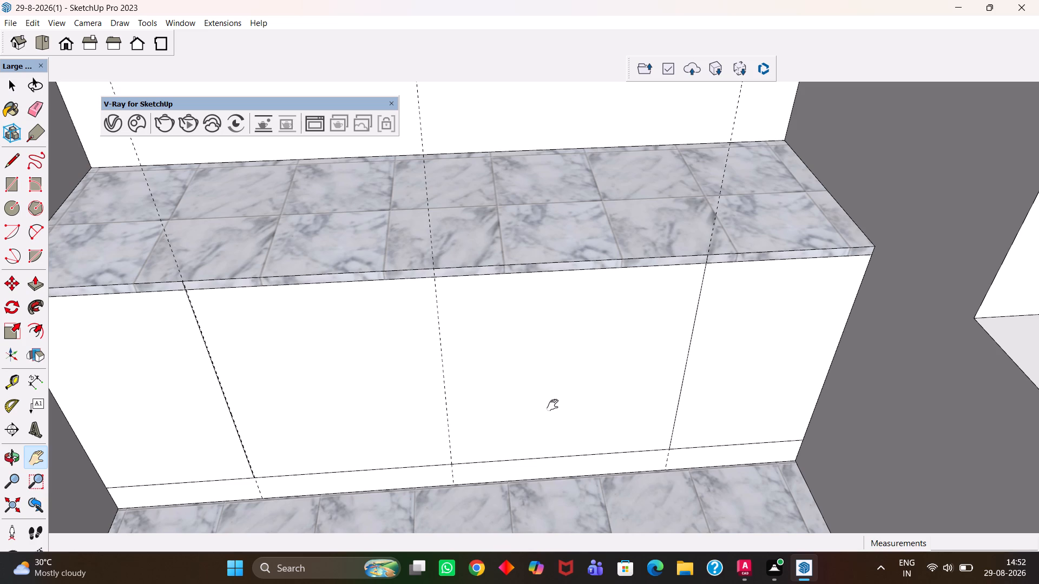
key("h")
left_click_drag(352, 367, 469, 367)
middle_click_drag(486, 401, 479, 392)
scroll(467, 407, "up", 1)
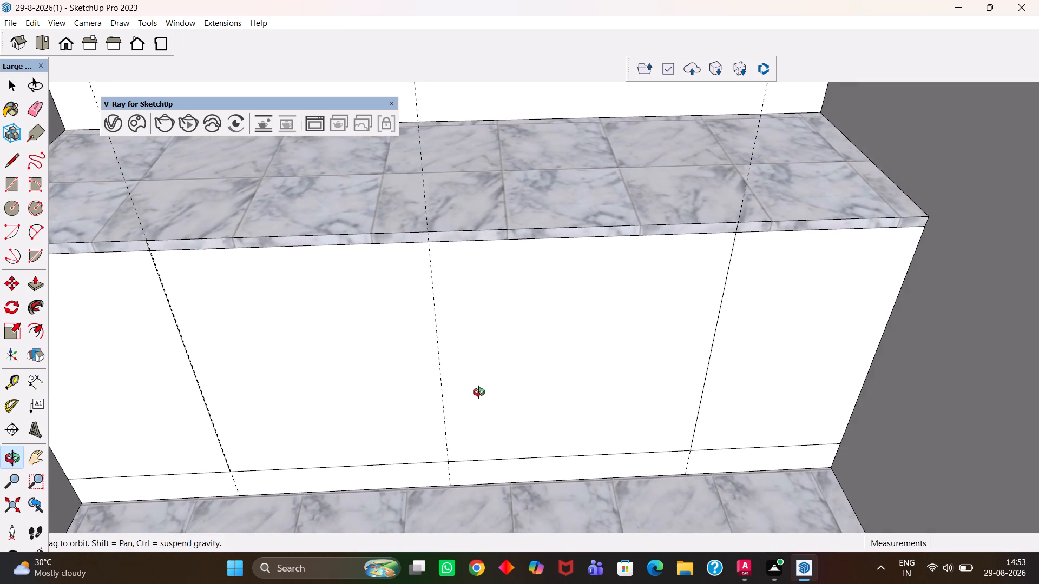
middle_click_drag(479, 392, 481, 392)
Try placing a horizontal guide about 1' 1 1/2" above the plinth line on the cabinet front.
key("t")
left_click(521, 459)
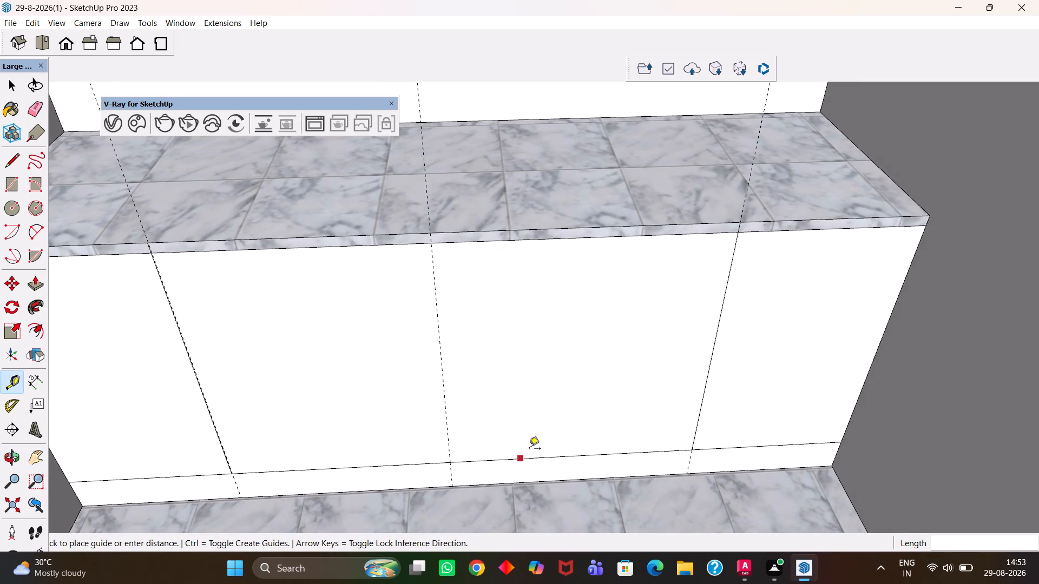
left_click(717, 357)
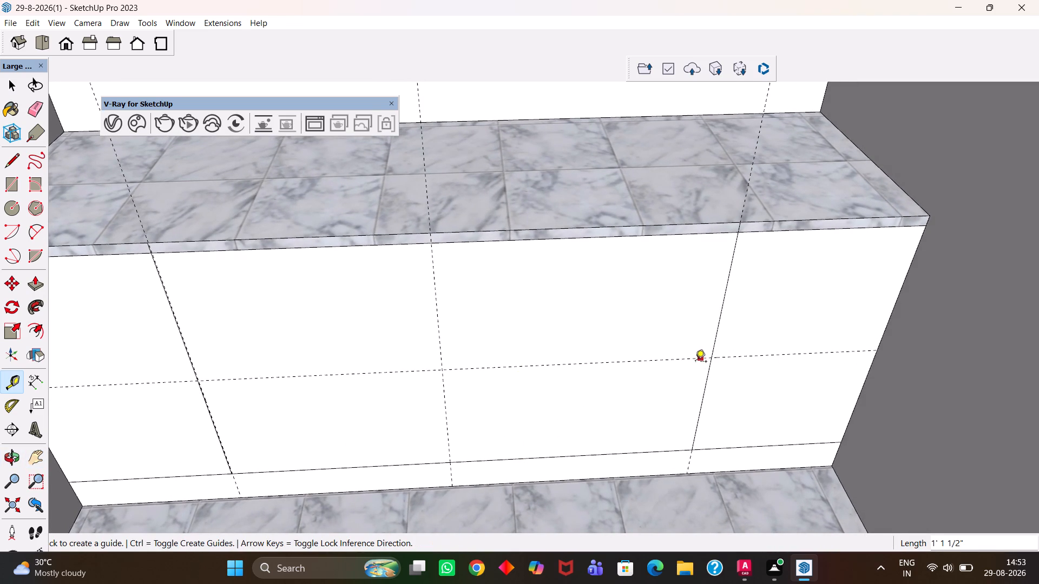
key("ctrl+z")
Place a horizontal guide near mid-height of the cabinet front and another about 7 1/2" above it.
left_click(607, 453)
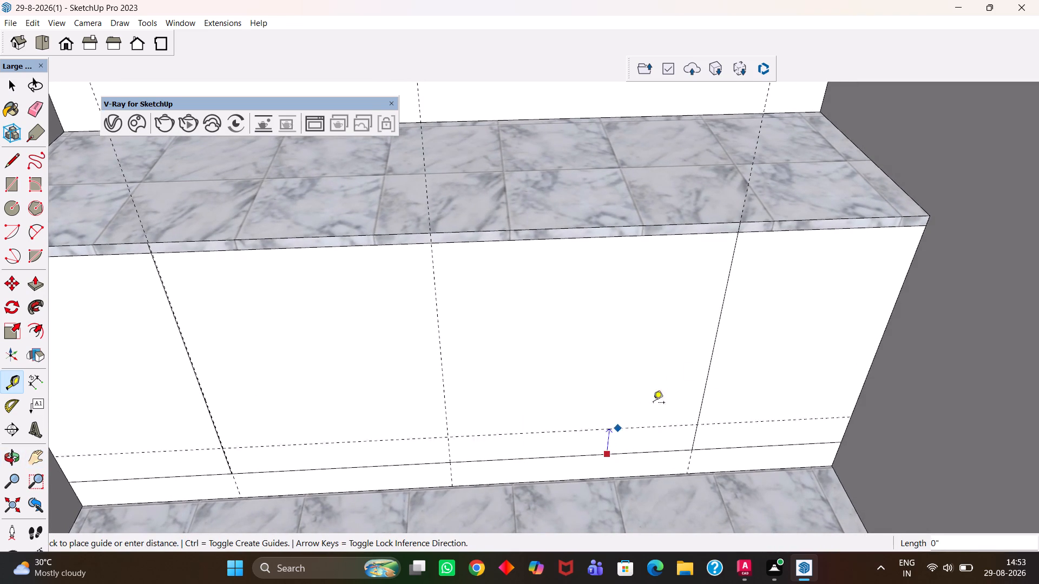
left_click(713, 348)
left_click(608, 361)
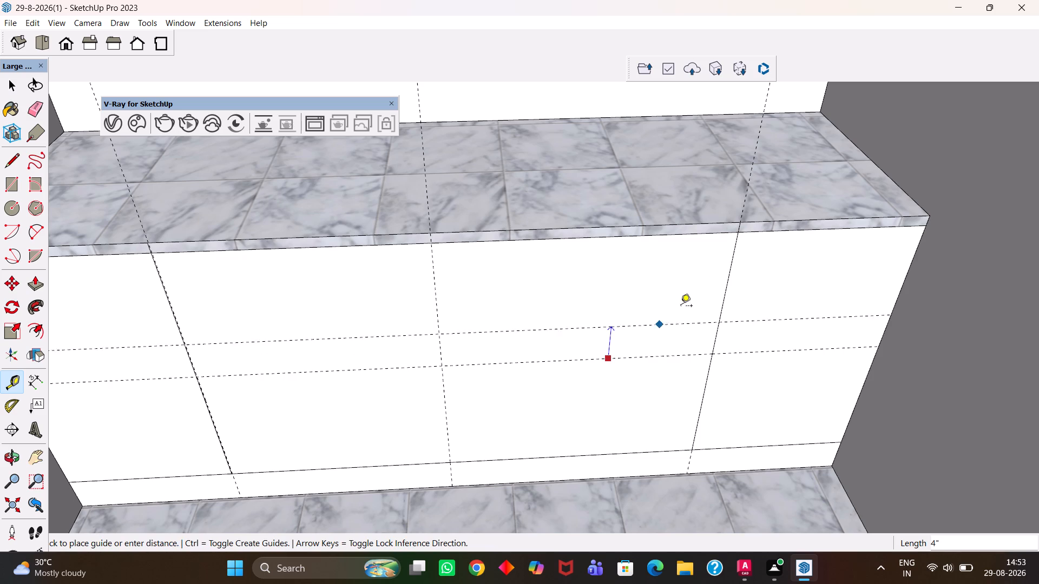
left_click(718, 287)
Draw a rectangle about 4'2" wide and 7 1/2" high between the two horizontal guides in the cabinet front's middle section.
middle_click_drag(531, 329, 525, 331)
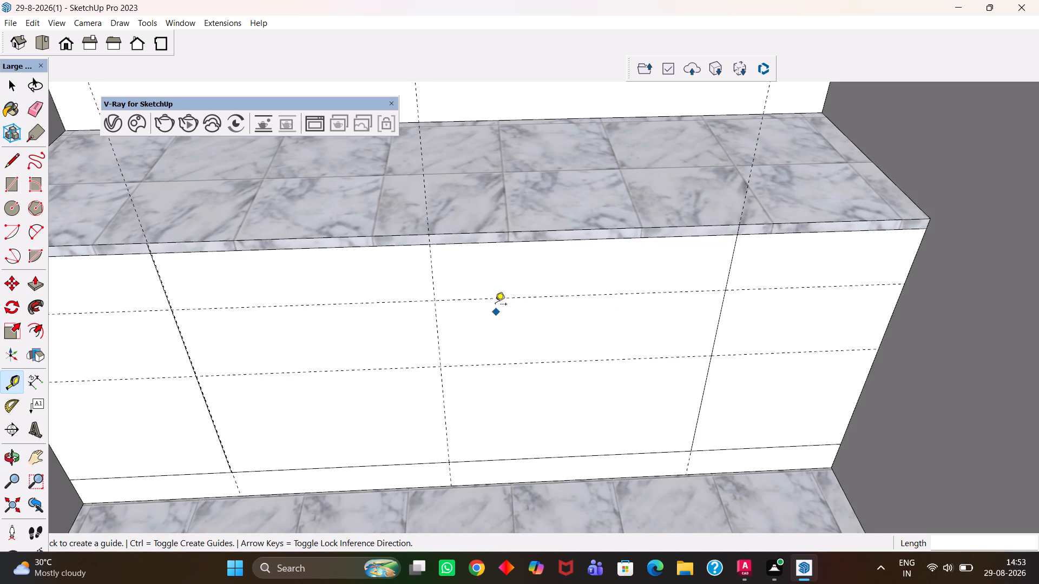
scroll(473, 326, "down", 1)
scroll(470, 329, "up", 2)
key("r")
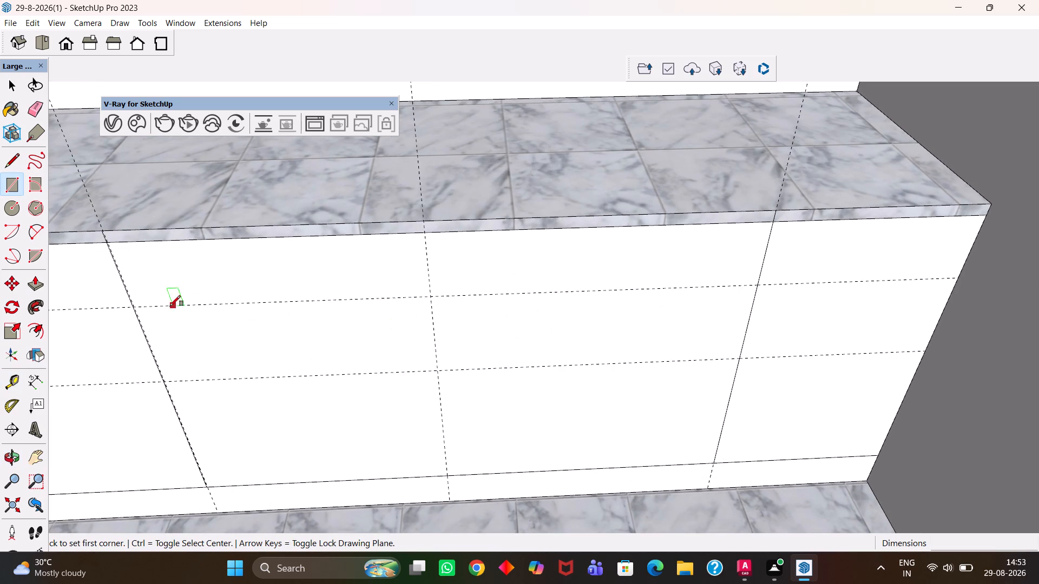
left_click(130, 304)
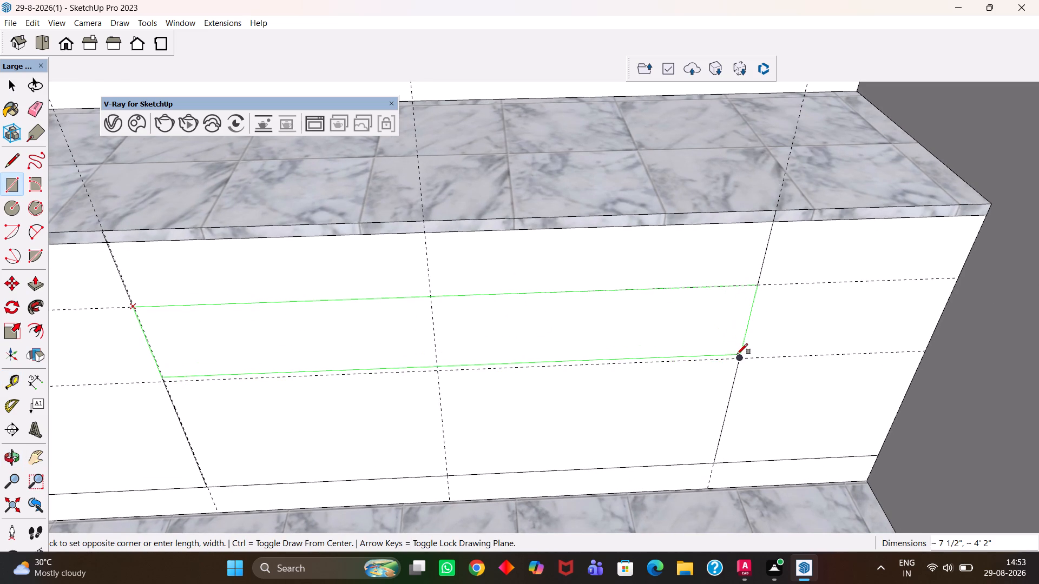
left_click(737, 357)
key("e")
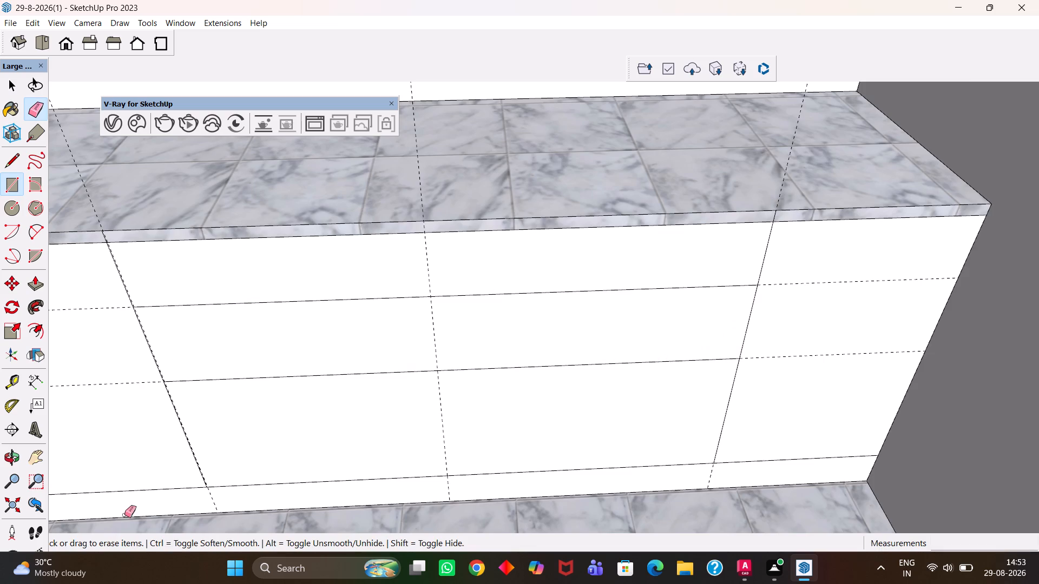
Erase the vertical guides at the left division and centre of the cabinet front, and the two horizontal guides.
scroll(111, 515, "up", 3)
left_click_drag(254, 503, 239, 497)
scroll(239, 495, "down", 5)
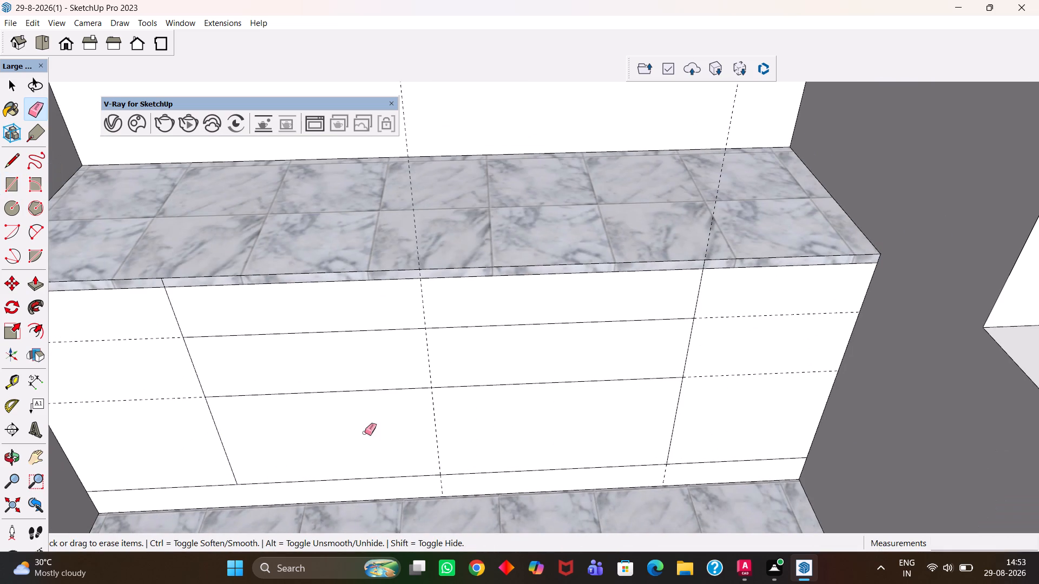
left_click_drag(446, 430, 426, 434)
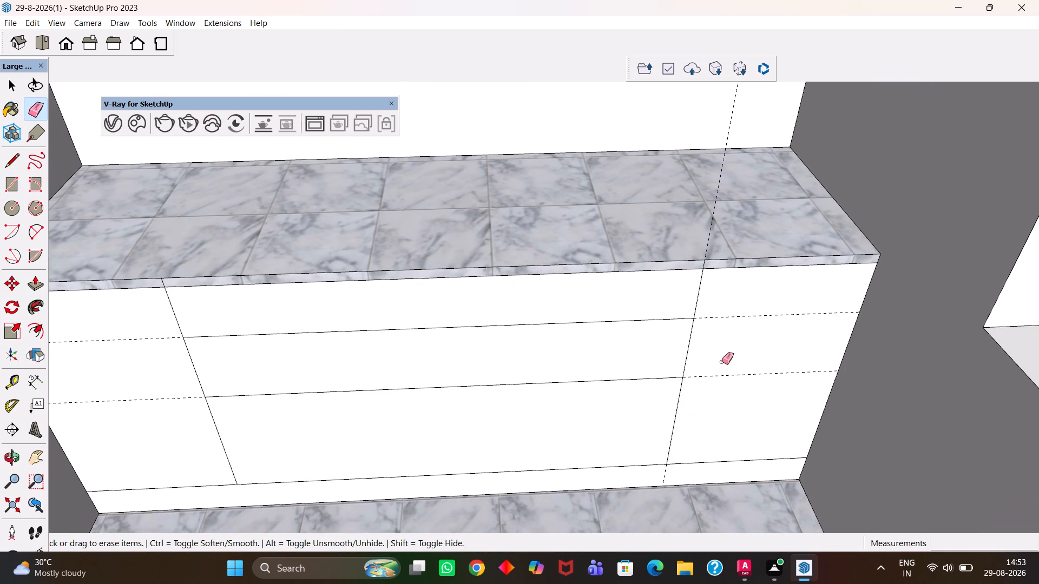
left_click_drag(764, 306, 752, 384)
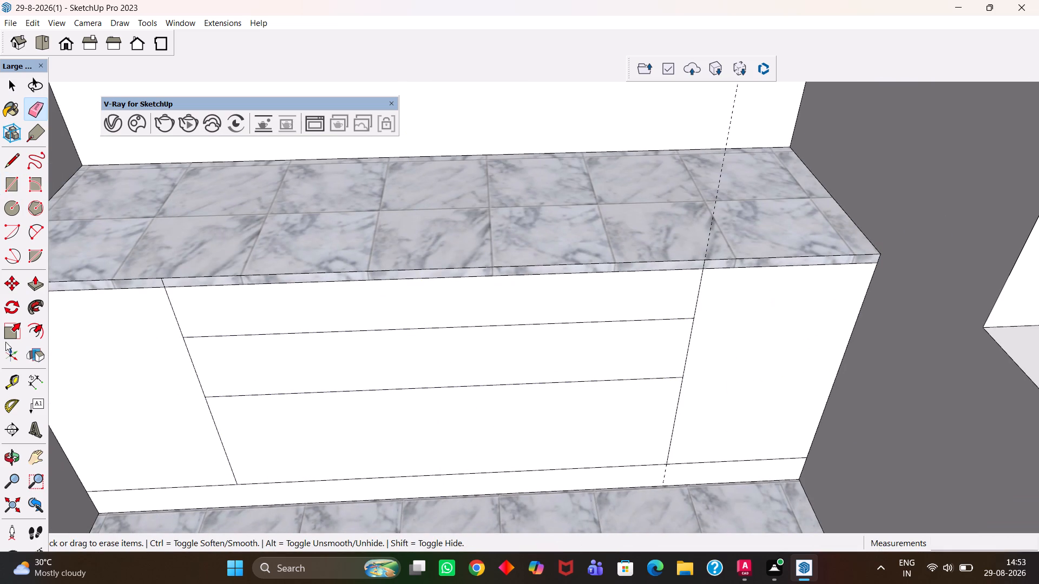
Copy the right-hand door face of the cabinet front about 1' 3 1/2" away, out over the marble floor.
key("h")
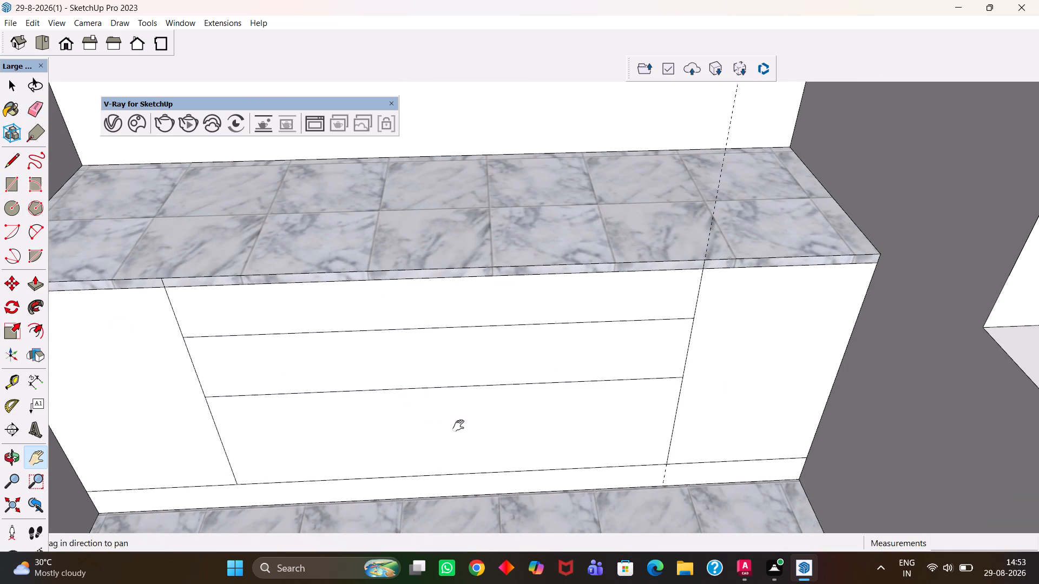
left_click_drag(458, 426, 468, 364)
middle_click_drag(468, 360, 464, 373)
scroll(465, 368, "down", 1)
middle_click(464, 373)
middle_click(464, 373)
middle_click(464, 373)
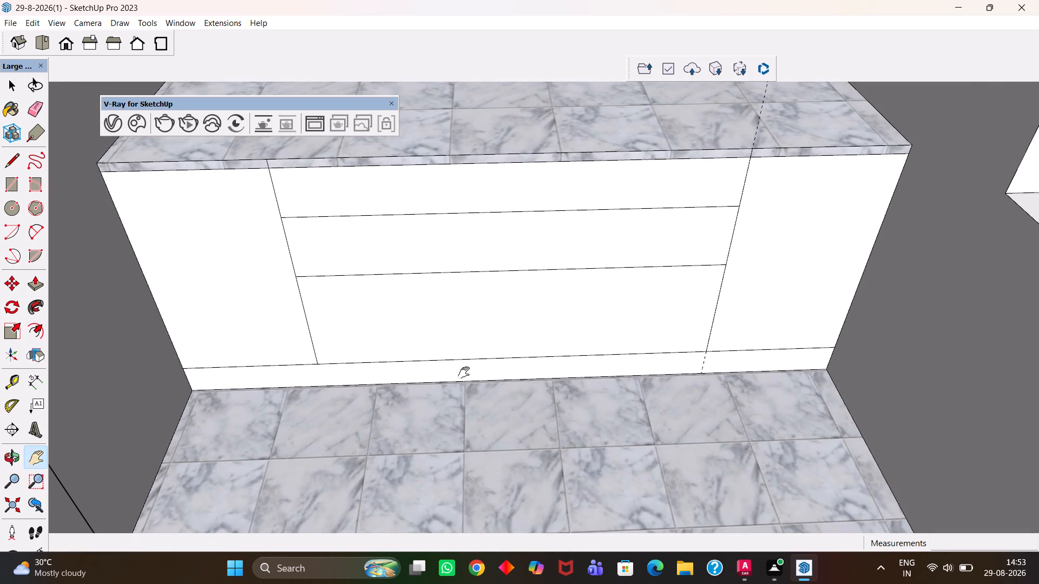
middle_click(464, 373)
scroll(464, 373, "up", 1)
left_click_drag(691, 291, 506, 347)
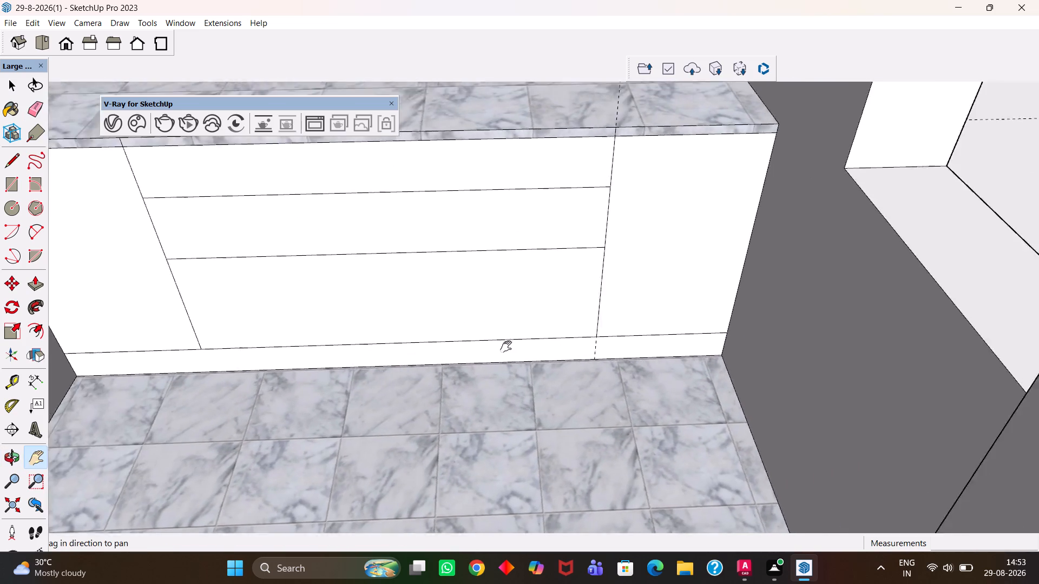
left_click_drag(506, 347, 525, 363)
middle_click_drag(607, 360, 620, 366)
scroll(608, 359, "up", 1)
key("h")
left_click_drag(643, 337, 588, 379)
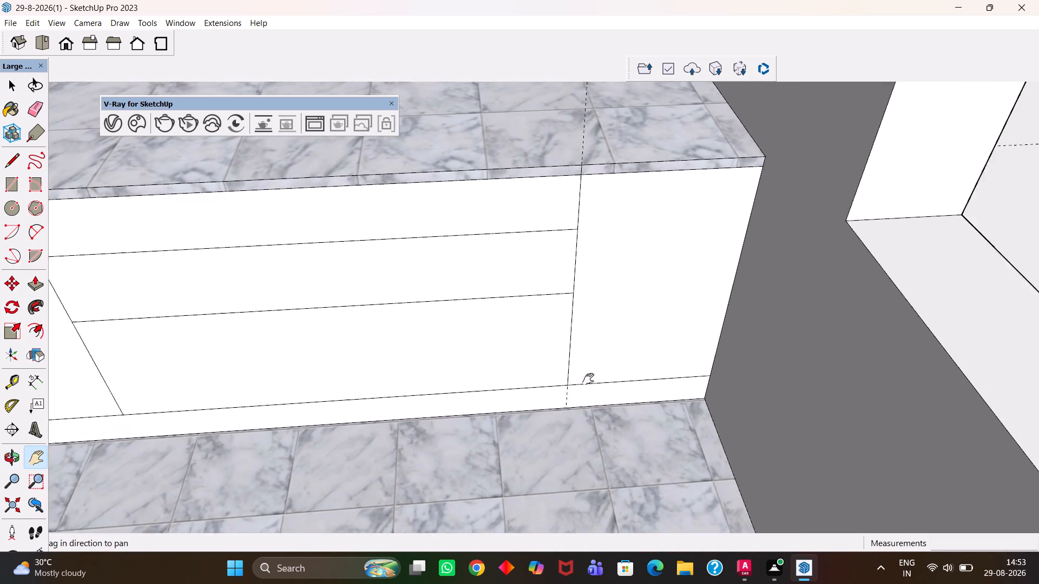
left_click_drag(588, 379, 581, 383)
key("space")
left_click(624, 351)
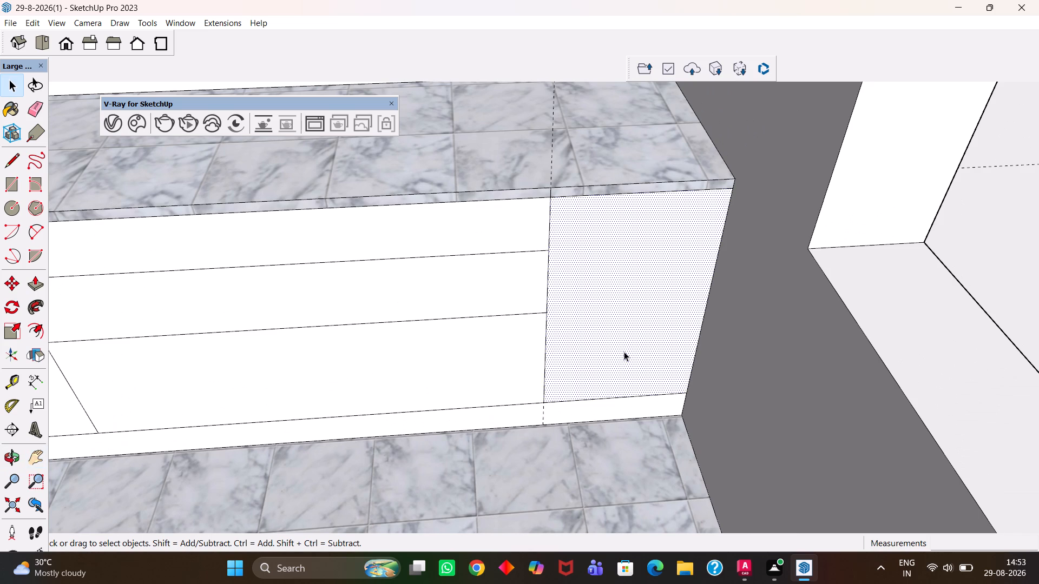
key("m")
left_click(626, 354)
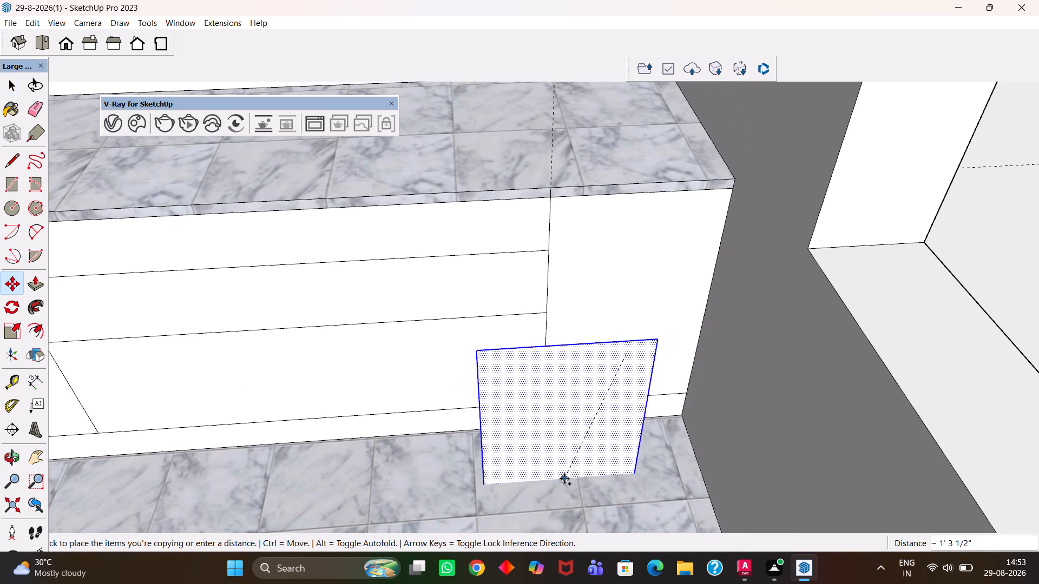
left_click(564, 479)
Extrude the copied door face 18 mm with Push/Pull to form a door panel.
key("p")
left_click(564, 463)
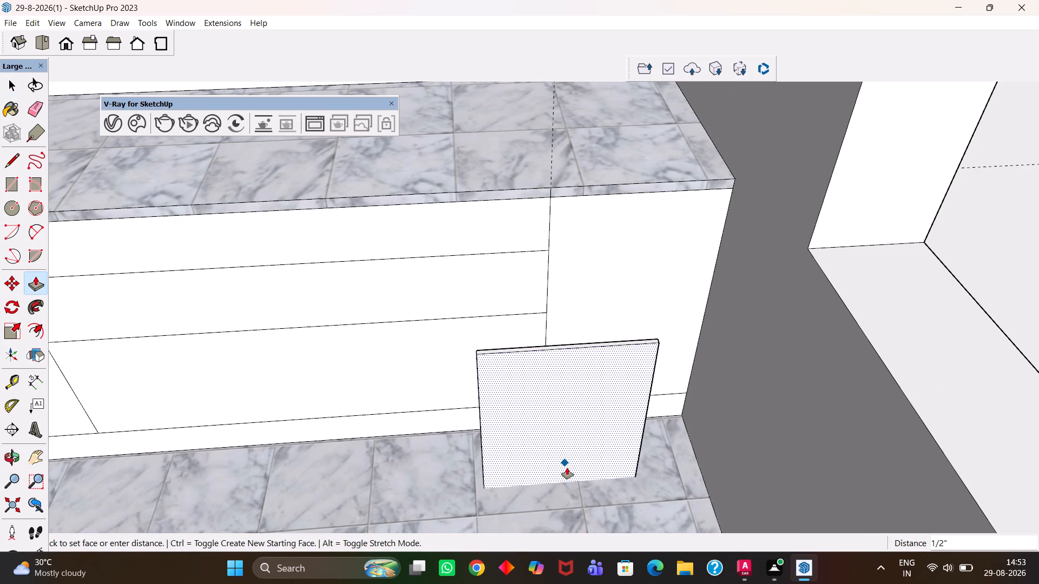
type("18MM")
key("Return")
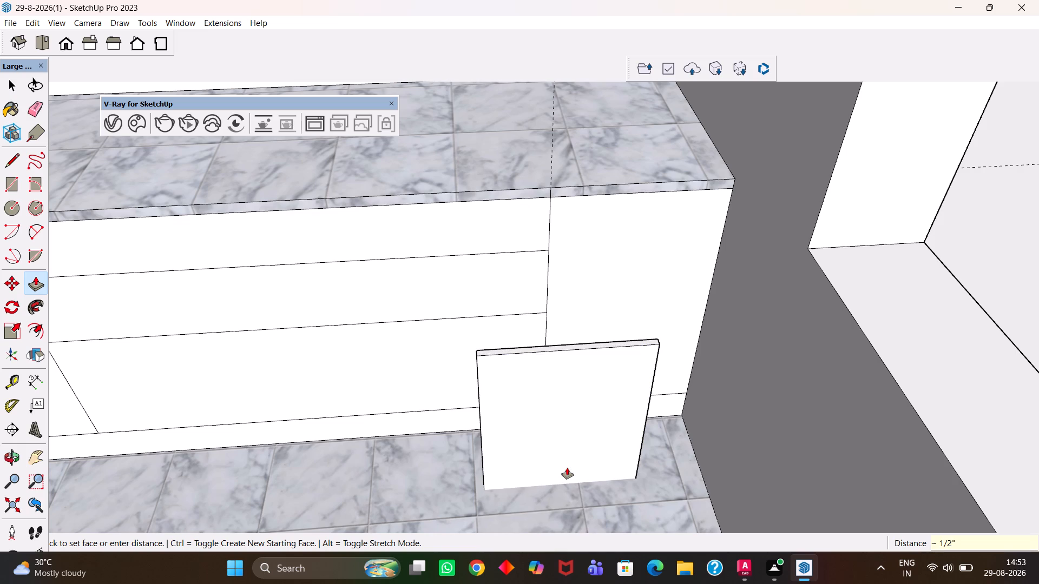
Select the whole loose door panel and make it a group.
key("h")
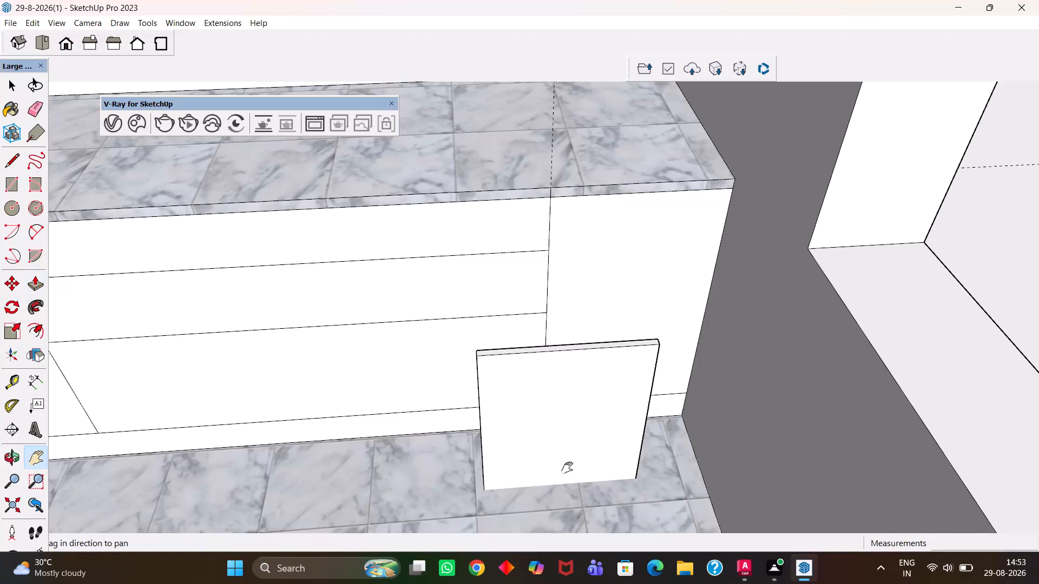
scroll(567, 468, "up", 2)
middle_click_drag(570, 462, 580, 472)
middle_click_drag(580, 472, 574, 464)
key("space")
triple_click(569, 440)
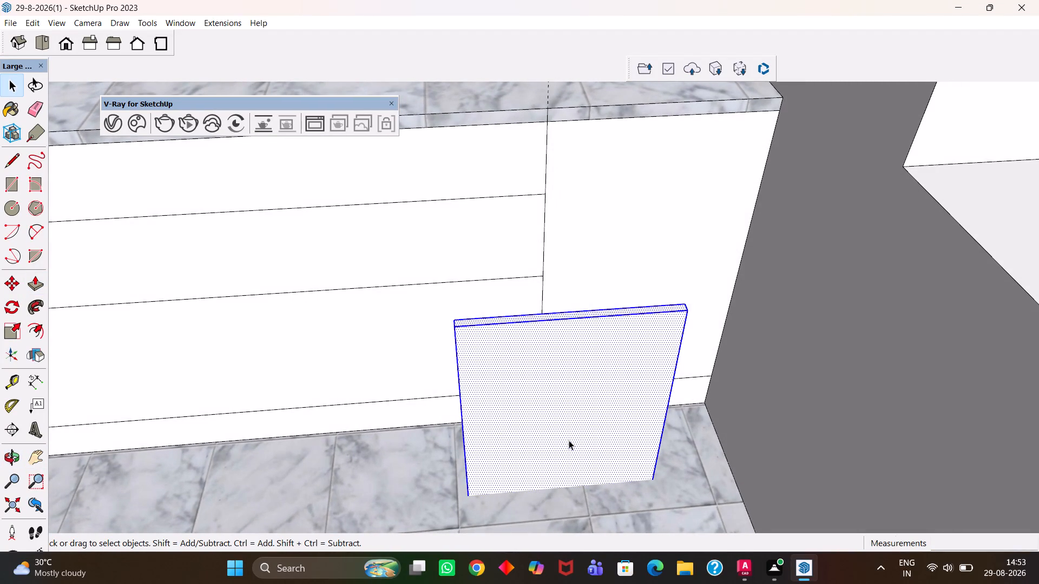
right_click(569, 440)
left_click(616, 305)
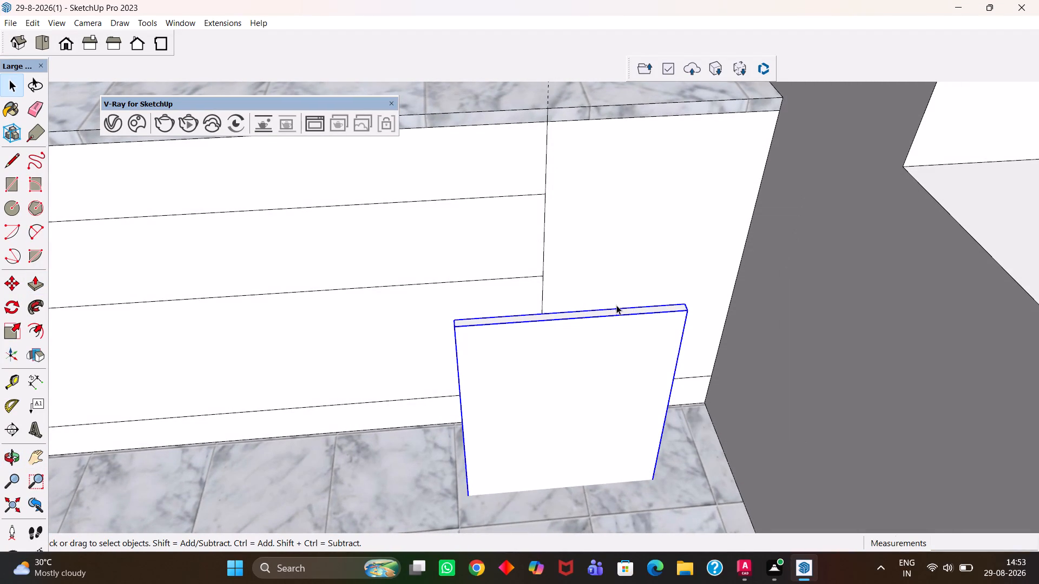
Move the door panel by its top corner onto the right-hand section of the cabinet front, just under the countertop.
key("m")
left_click(455, 317)
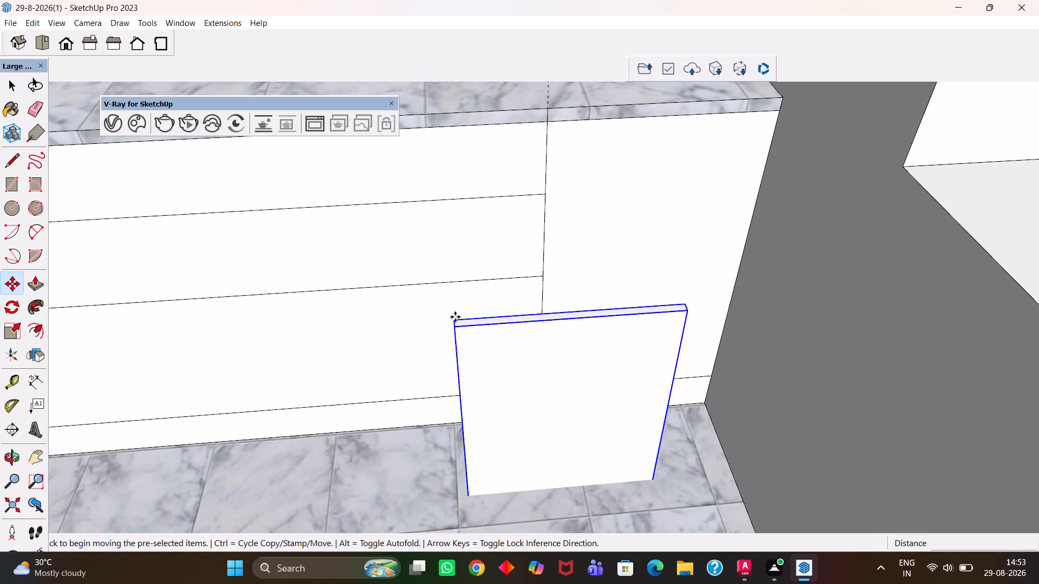
left_click(545, 119)
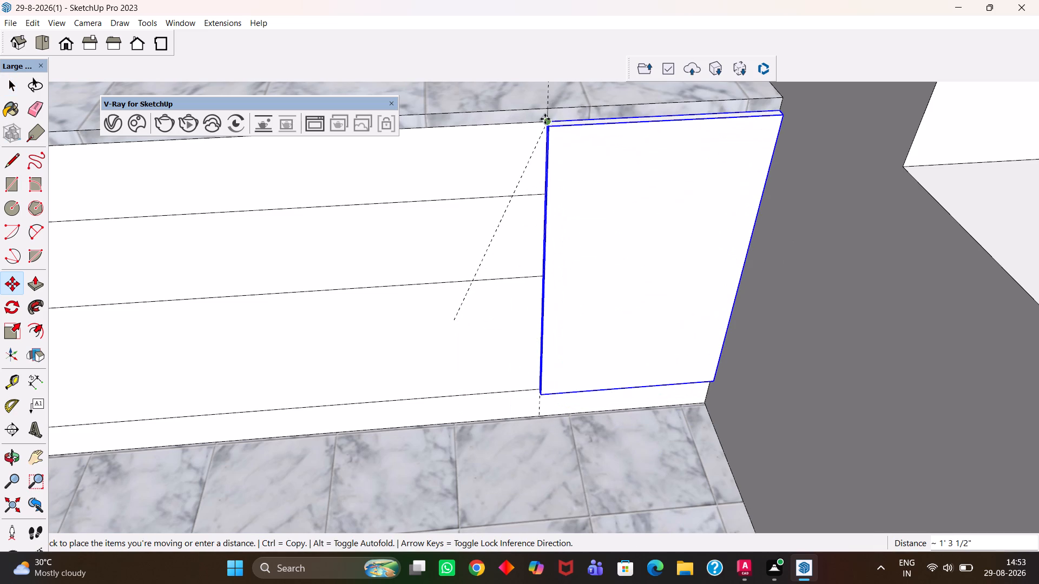
Move the door panel straight out from the cabinet so that it stands clear of the right-hand section.
middle_click_drag(676, 221, 613, 170)
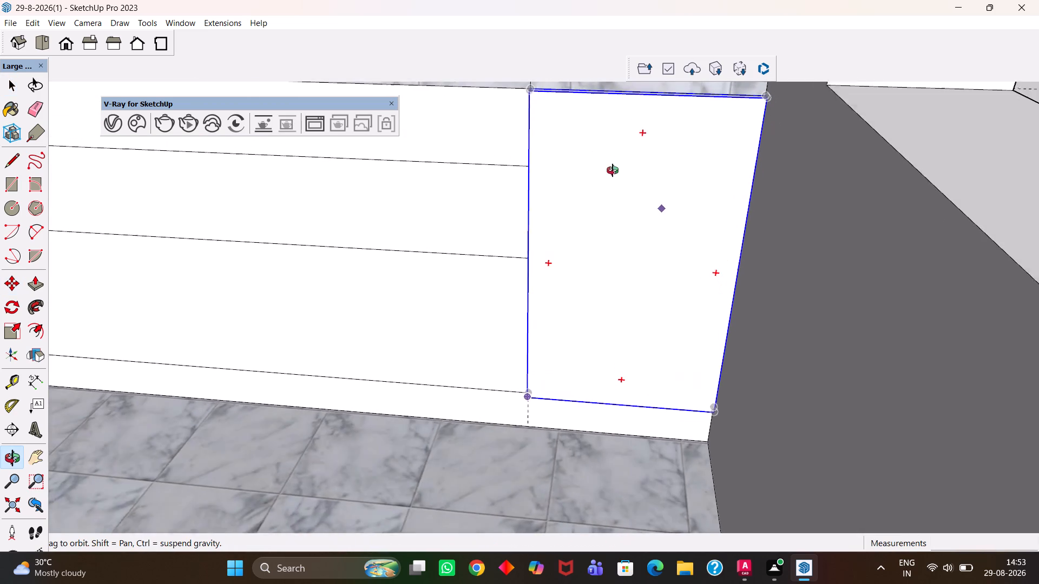
middle_click_drag(613, 170, 615, 174)
key("h")
left_click_drag(595, 251, 623, 429)
scroll(561, 323, "up", 4)
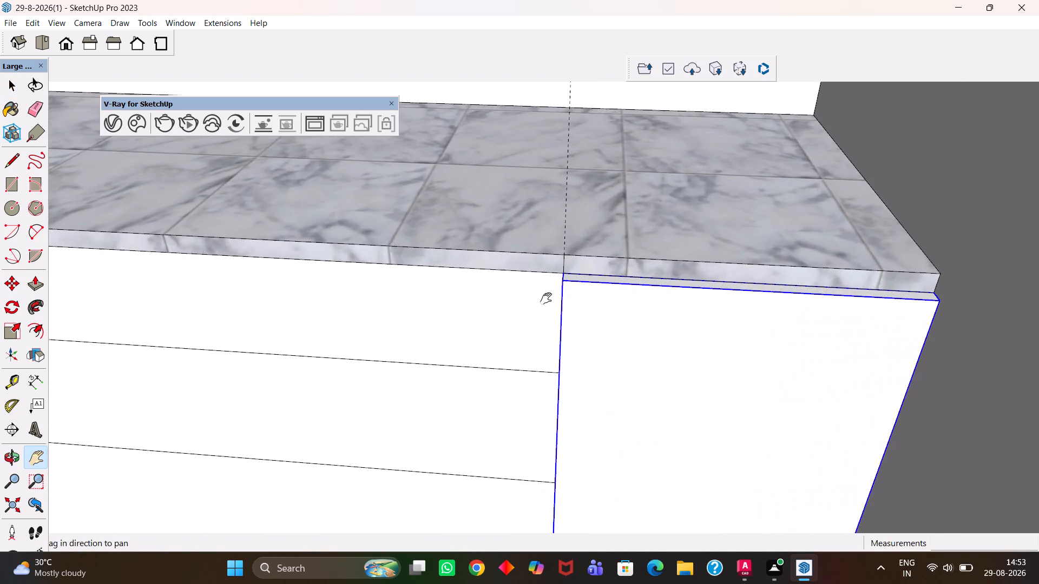
scroll(552, 303, "up", 1)
middle_click_drag(553, 304, 641, 340)
scroll(638, 342, "down", 1)
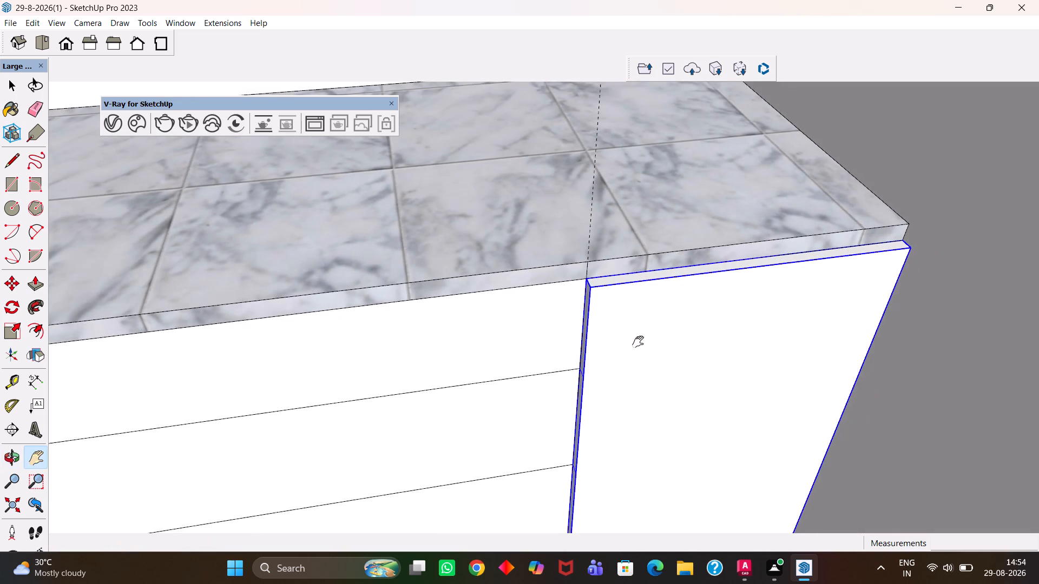
middle_click_drag(646, 353, 629, 360)
key("m")
scroll(623, 355, "down", 1)
left_click(589, 291)
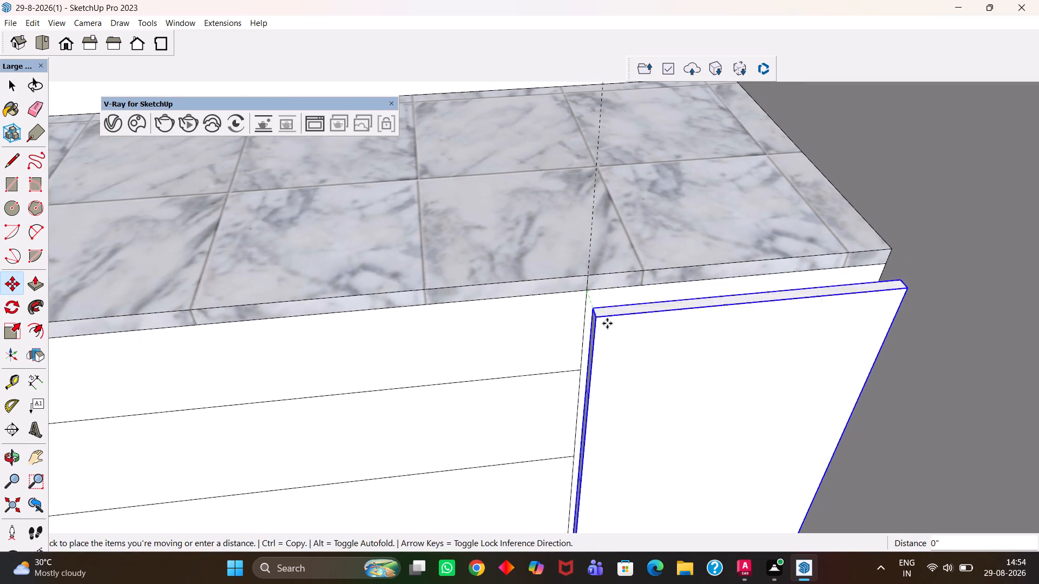
left_click(635, 374)
Push the cabinet's right-hand front face 18 mm inward behind the loose door panel.
key("space")
left_click(619, 334)
key("p")
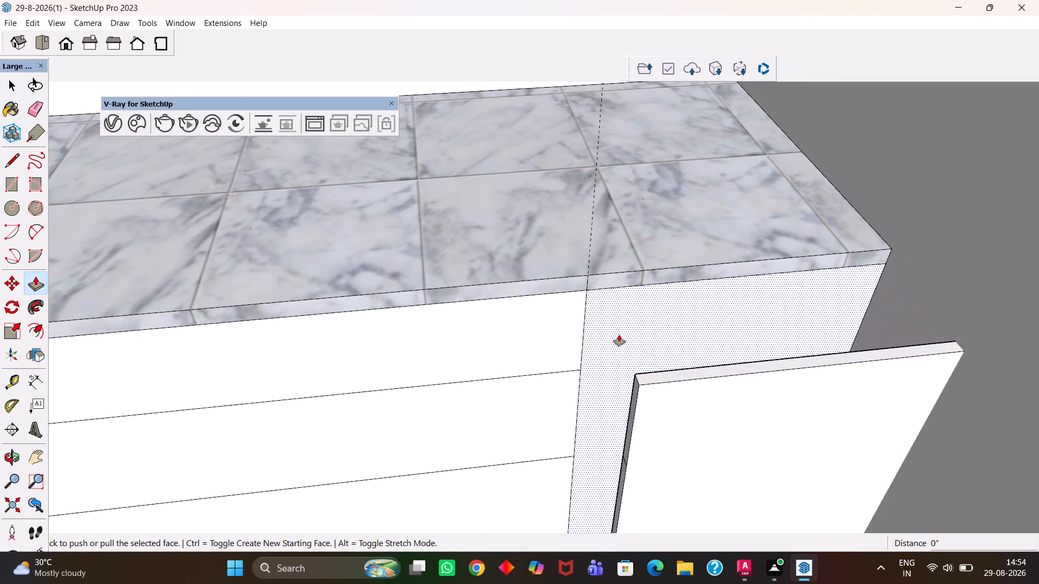
left_click(619, 334)
type("18MM")
key("Return")
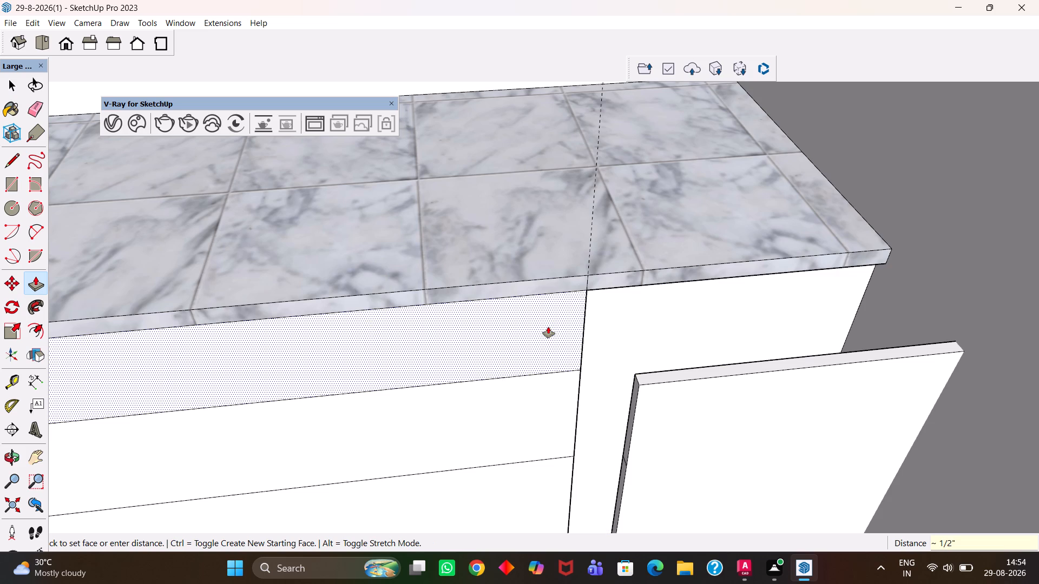
Push the three stacked drawer faces of the middle section inward, flush with the recessed right-hand face.
left_click(548, 327)
left_click(627, 294)
left_click(544, 405)
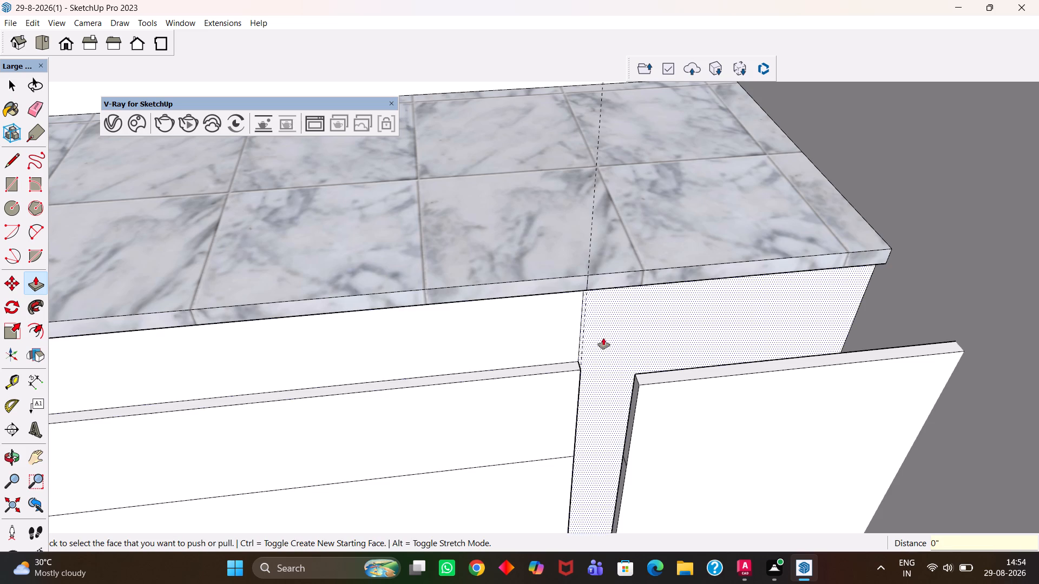
left_click(561, 391)
left_click(595, 333)
key("h")
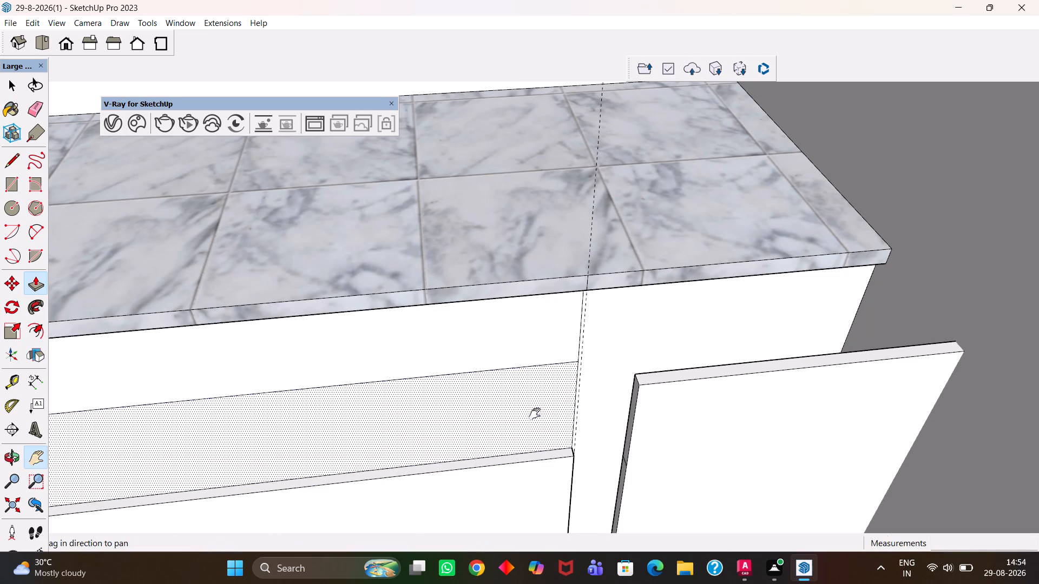
left_click_drag(530, 419, 556, 304)
key("space")
left_click(557, 386)
key("p")
left_click(557, 386)
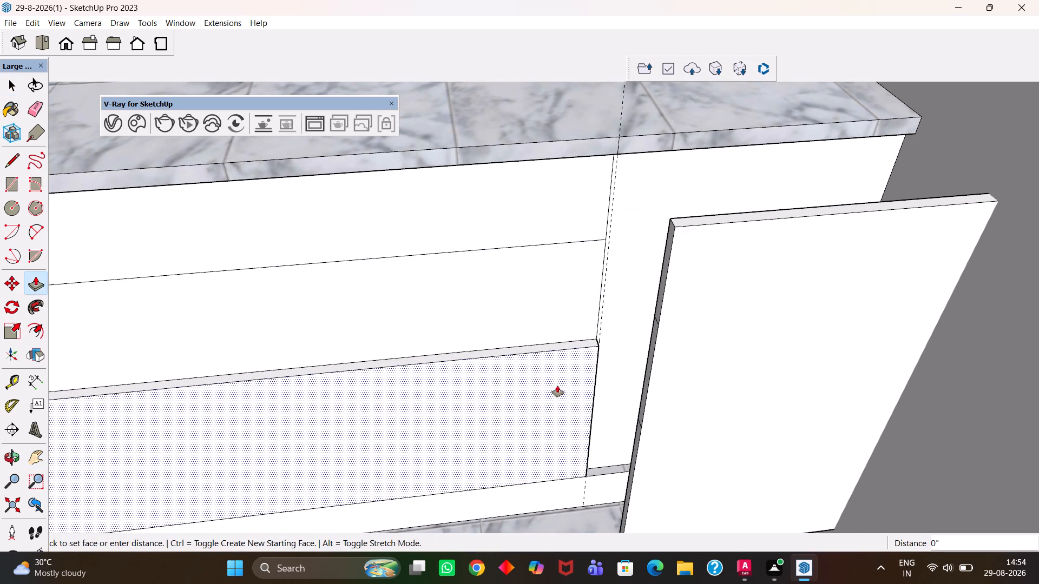
left_click(537, 317)
Push the cabinet's left-hand front face inward, flush with the recessed drawer faces.
middle_click_drag(542, 337, 523, 349)
key("h")
left_click_drag(402, 366, 686, 320)
left_click_drag(362, 320, 613, 302)
middle_click_drag(599, 336, 548, 339)
key("space")
left_click(299, 371)
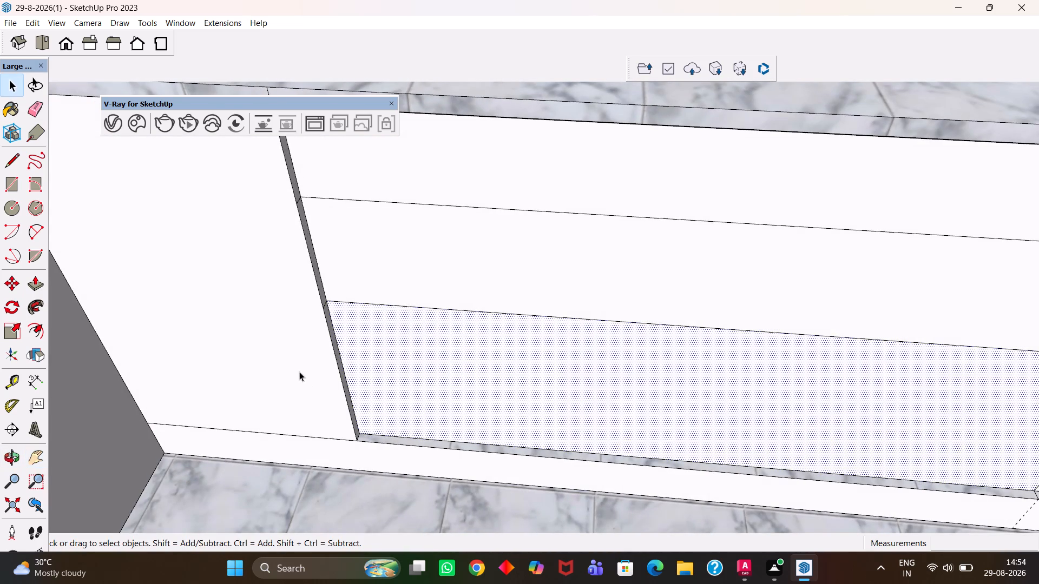
key("p")
left_click(299, 371)
left_click(394, 357)
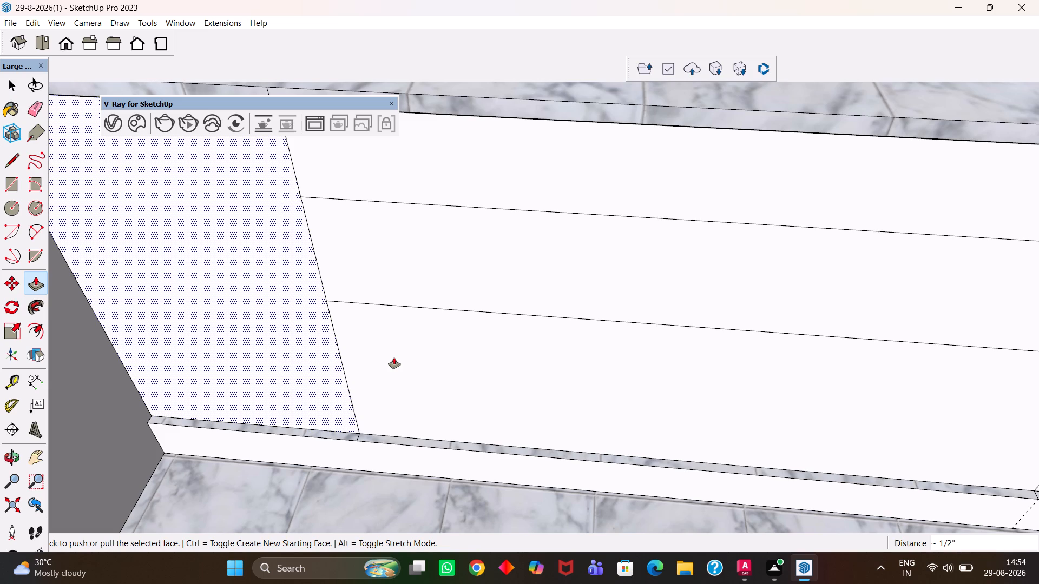
Push the plinth face inward flush with the recessed fronts above, and a further 20 mm beyond them.
key("h")
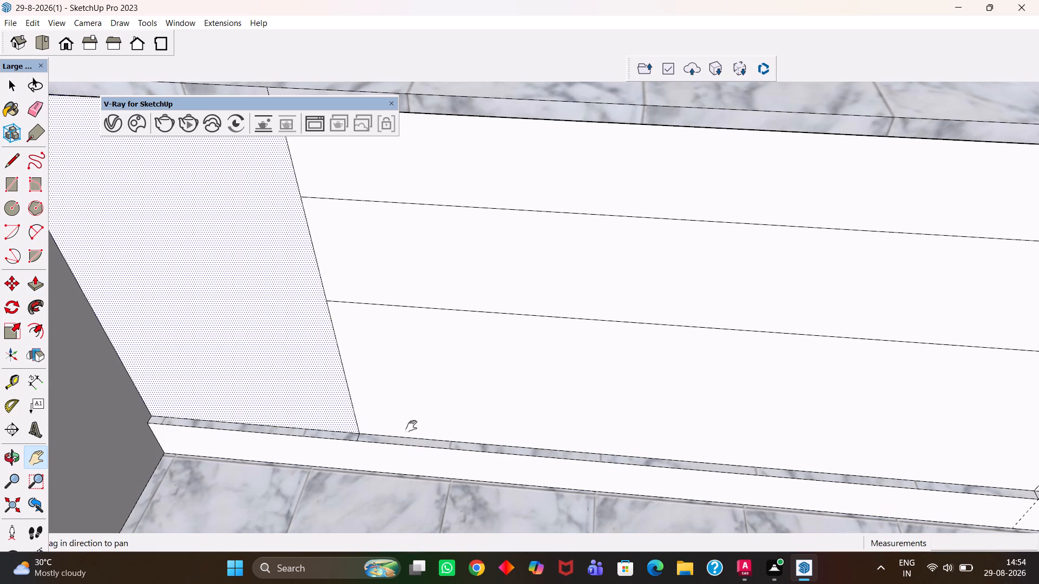
middle_click_drag(415, 432, 426, 436)
scroll(422, 454, "up", 2)
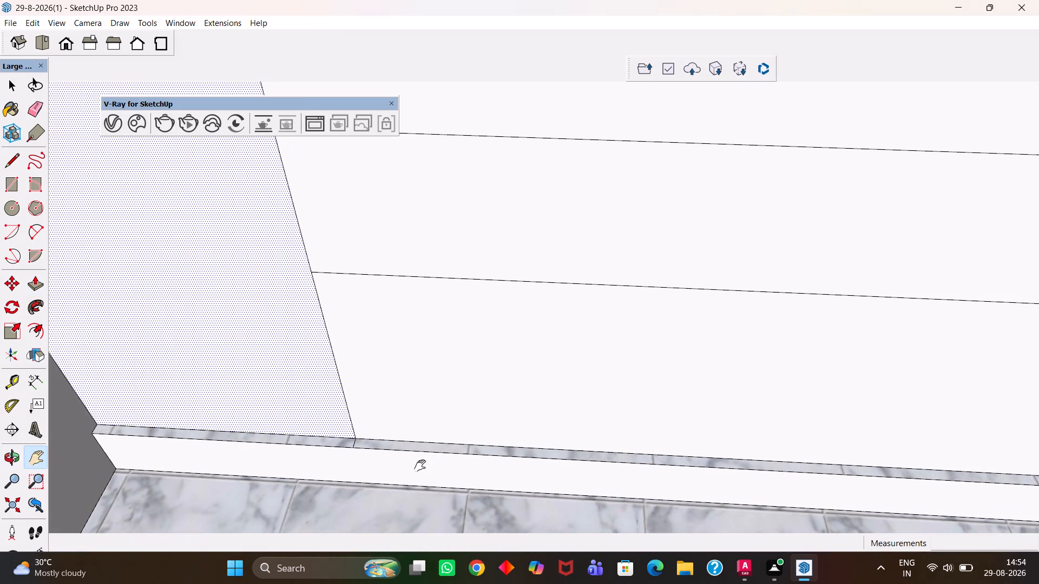
key("space")
left_click(412, 467)
key("p")
left_click(412, 467)
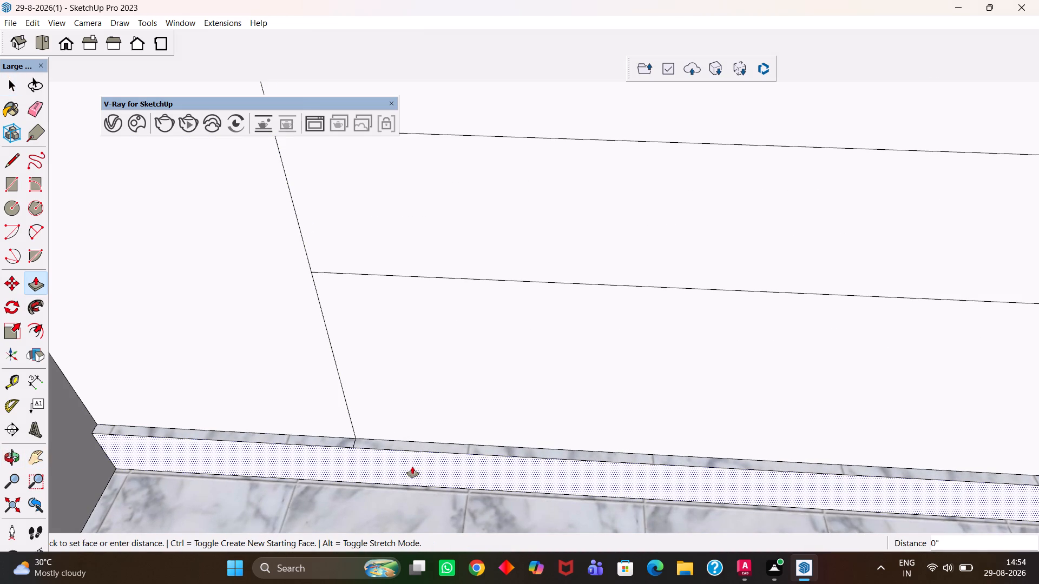
left_click(403, 441)
left_click(396, 461)
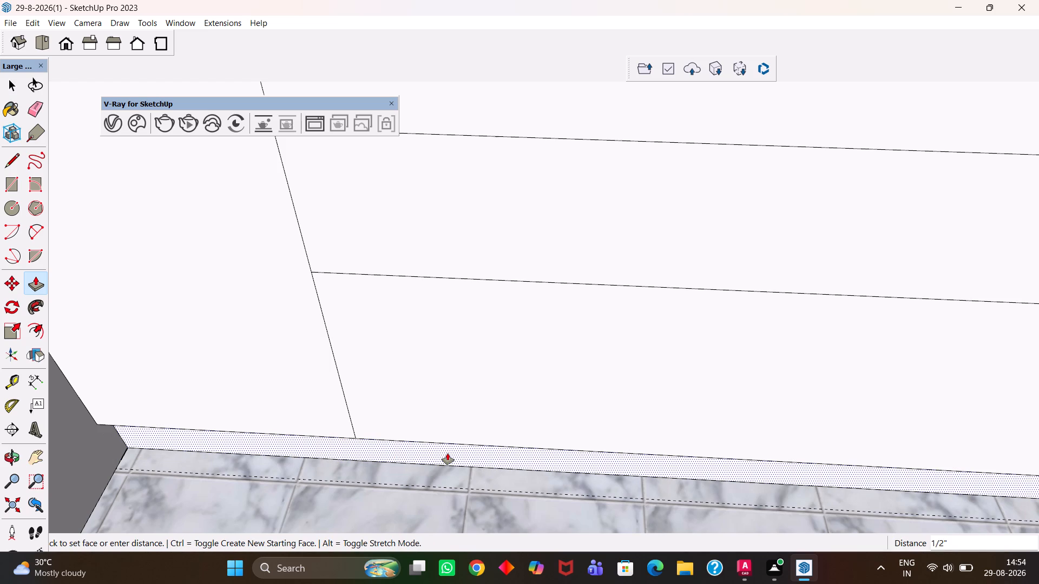
type("20MM")
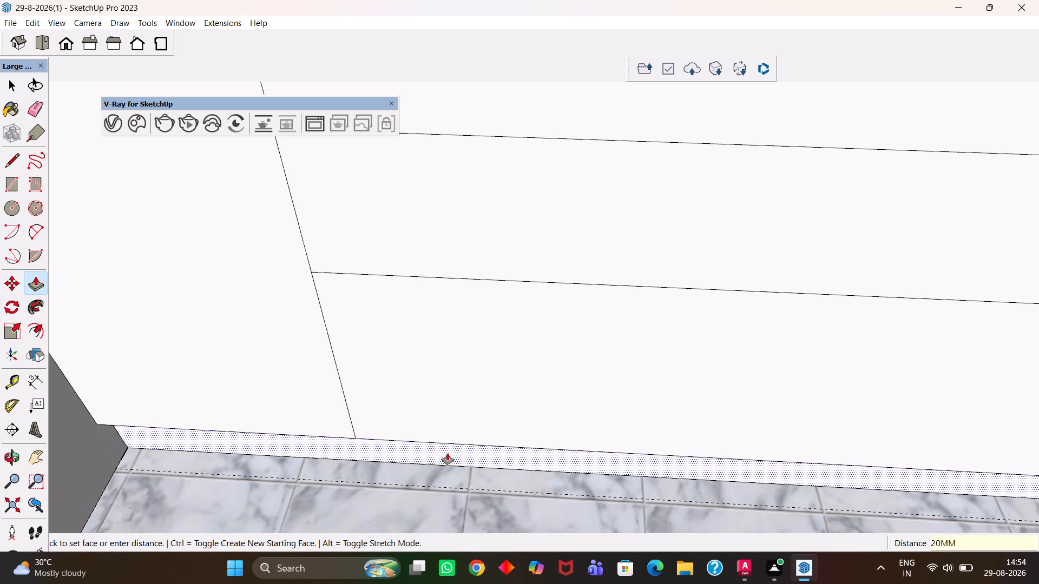
key("Return")
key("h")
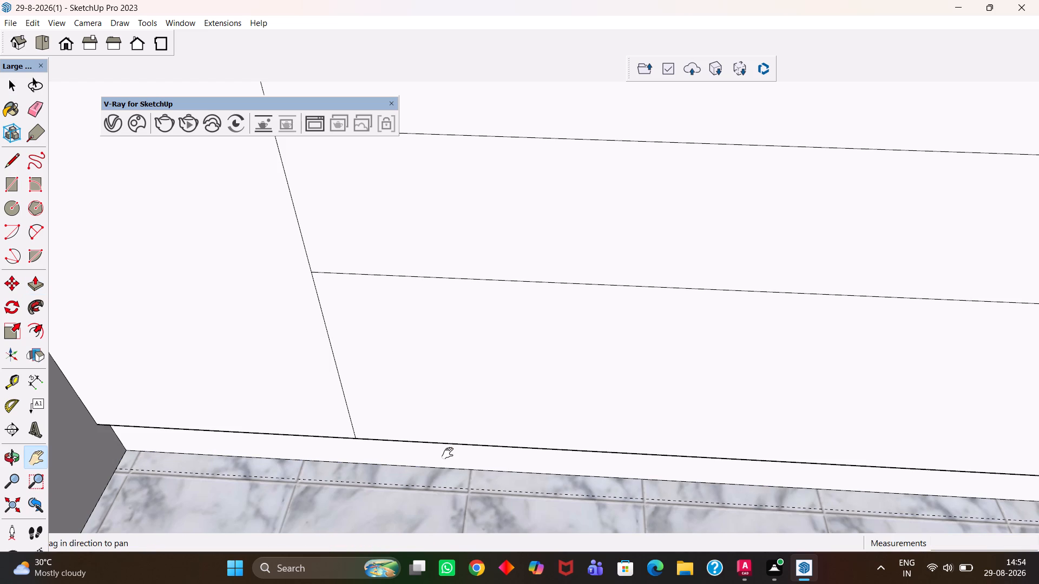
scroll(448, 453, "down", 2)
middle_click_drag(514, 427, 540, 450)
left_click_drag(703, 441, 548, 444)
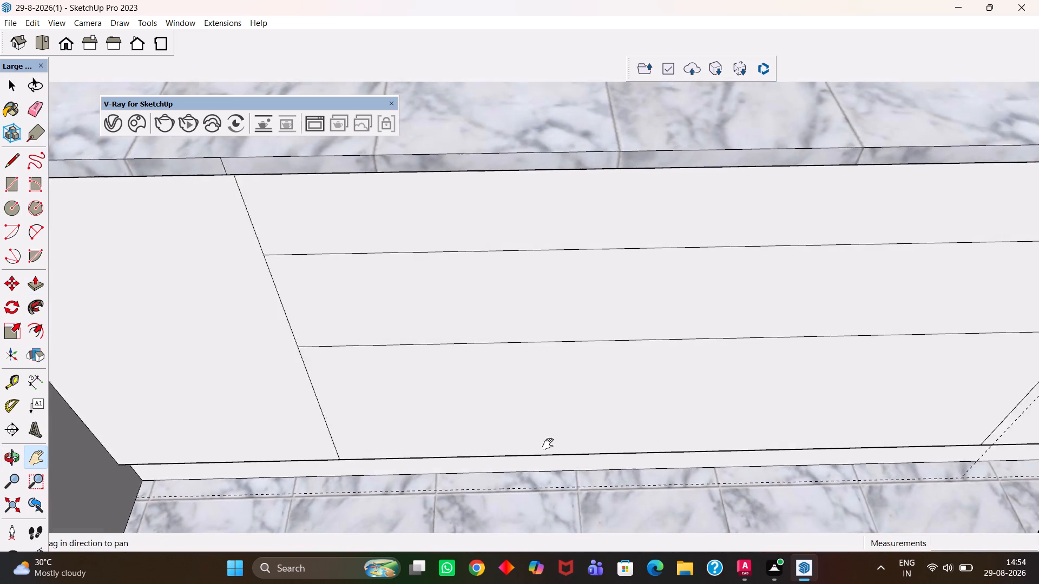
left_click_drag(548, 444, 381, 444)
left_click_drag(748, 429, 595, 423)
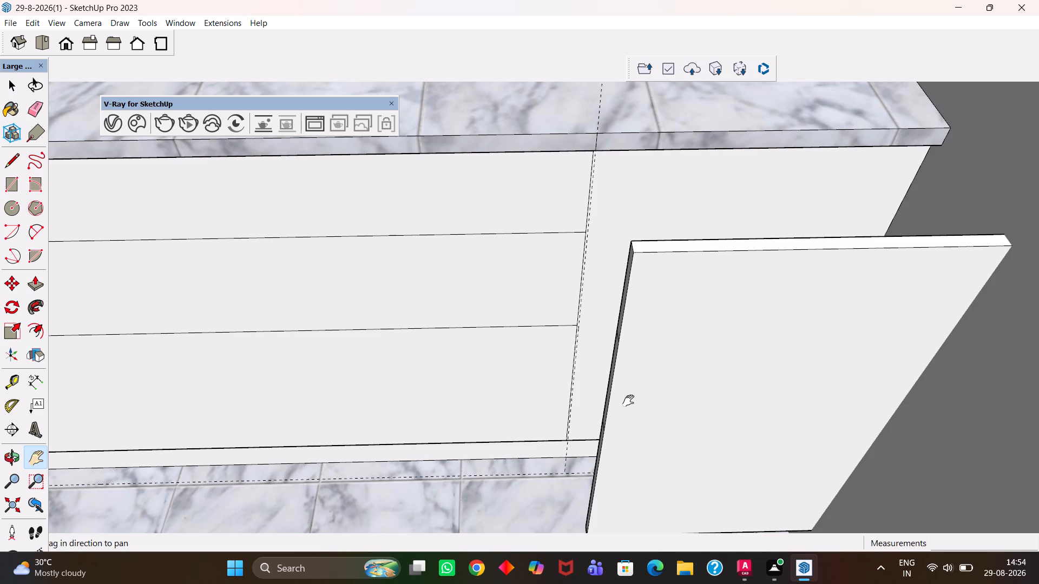
Erase the two short stray edges crossing the thin side face of the loose door panel, inside its group.
scroll(626, 421, "up", 3)
scroll(627, 343, "up", 9)
scroll(627, 343, "down", 8)
middle_click_drag(614, 333, 724, 332)
scroll(622, 340, "up", 1)
scroll(650, 300, "up", 3)
scroll(667, 311, "down", 4)
middle_click_drag(662, 318, 673, 312)
scroll(673, 312, "up", 3)
key("space")
double_click(694, 304)
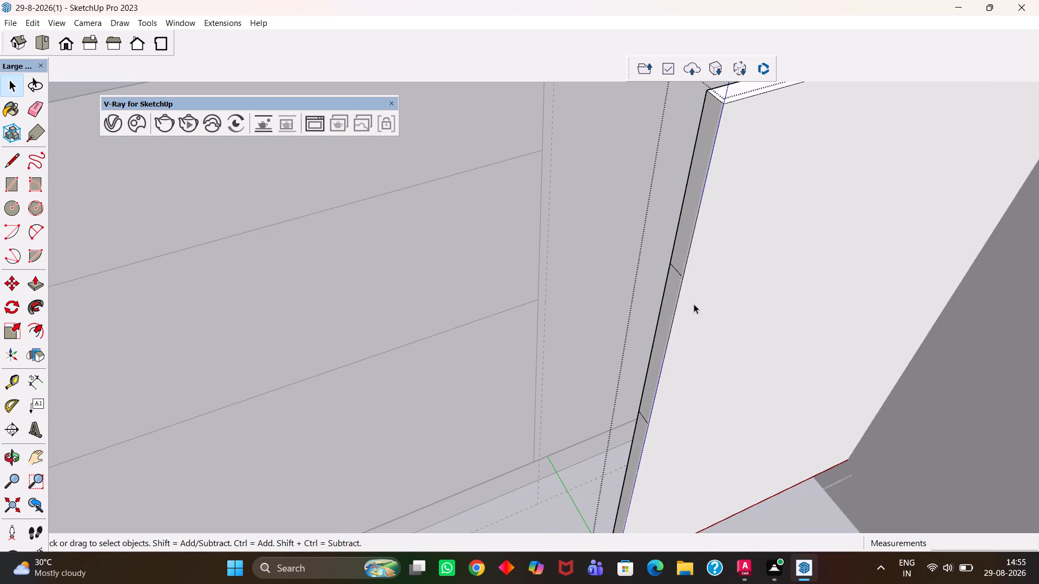
scroll(694, 304, "up", 3)
key("e")
left_click(671, 258)
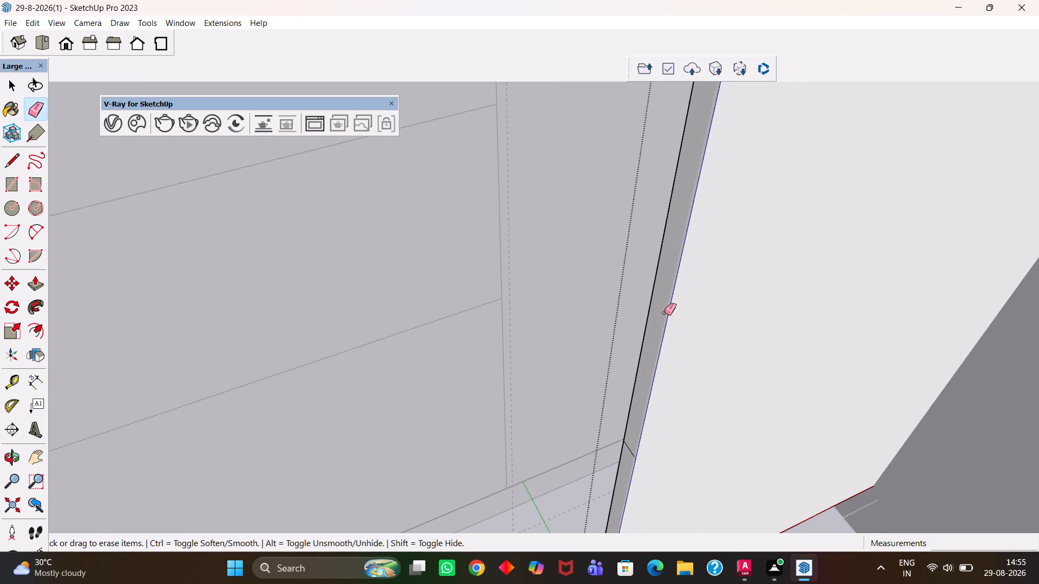
scroll(643, 369, "up", 1)
left_click_drag(630, 452, 625, 462)
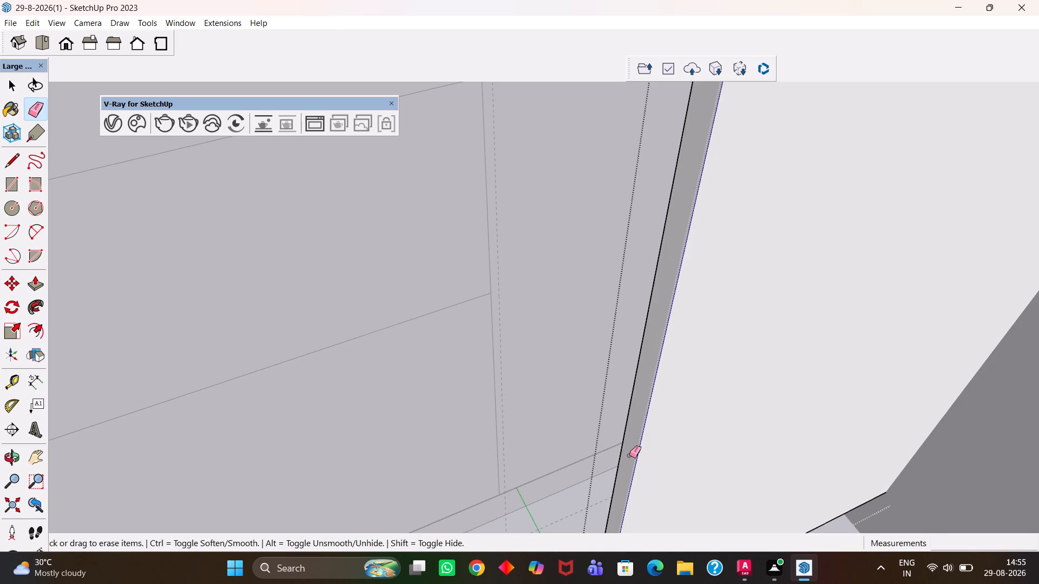
key("h")
scroll(634, 432, "down", 7)
scroll(628, 385, "down", 5)
middle_click_drag(654, 371, 596, 381)
key("h")
scroll(593, 387, "down", 2)
left_click_drag(566, 408, 580, 373)
key("space")
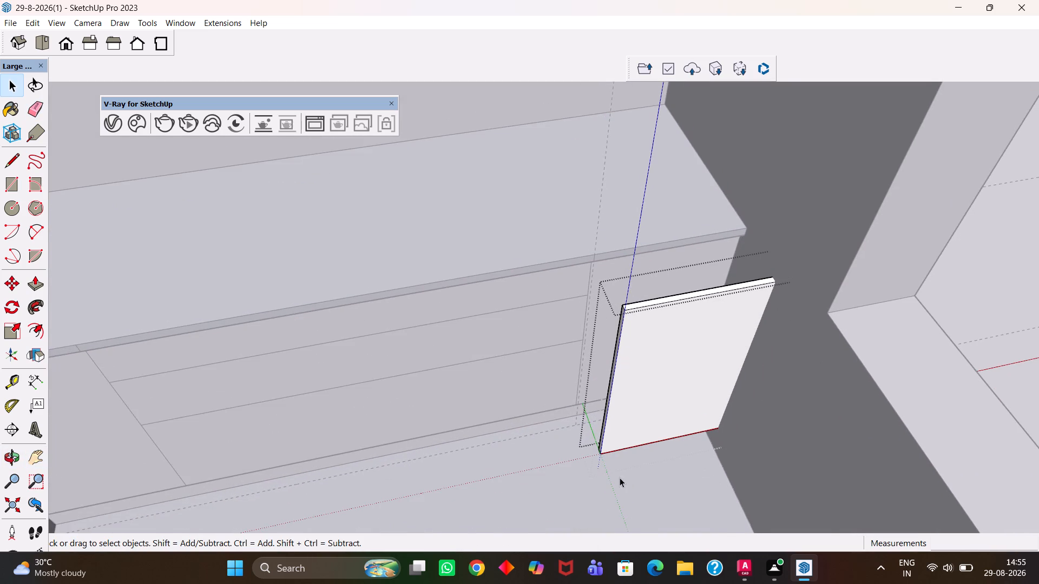
left_click(620, 477)
Move the loose door panel about 5 1/2" by its top corner to the top inner corner of the cabinet's right-hand bay.
left_click(675, 368)
scroll(675, 309, "up", 3)
middle_click_drag(675, 309, 675, 313)
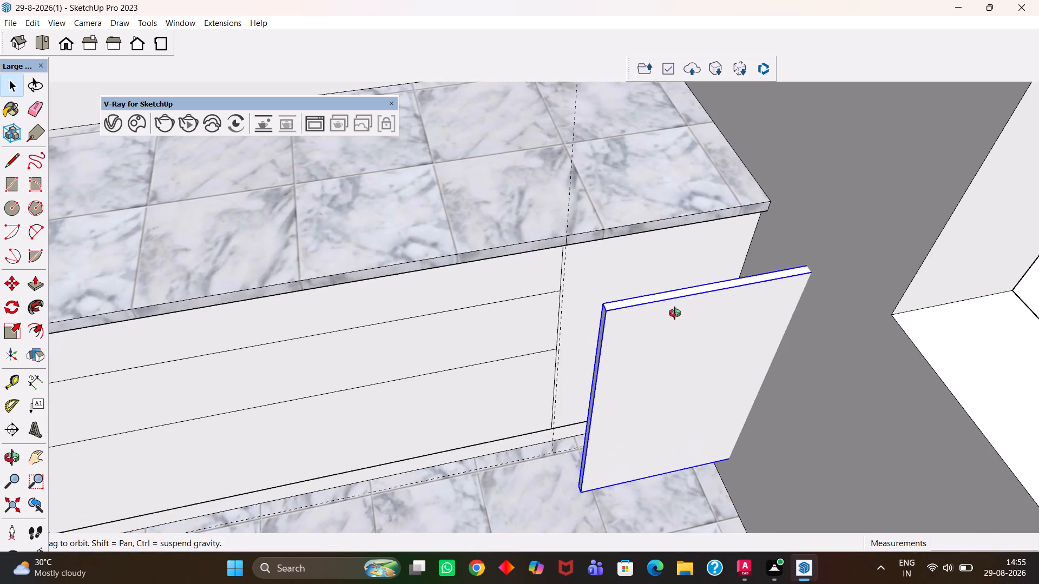
middle_click_drag(675, 313, 675, 330)
scroll(675, 330, "up", 2)
key("m")
left_click(588, 320)
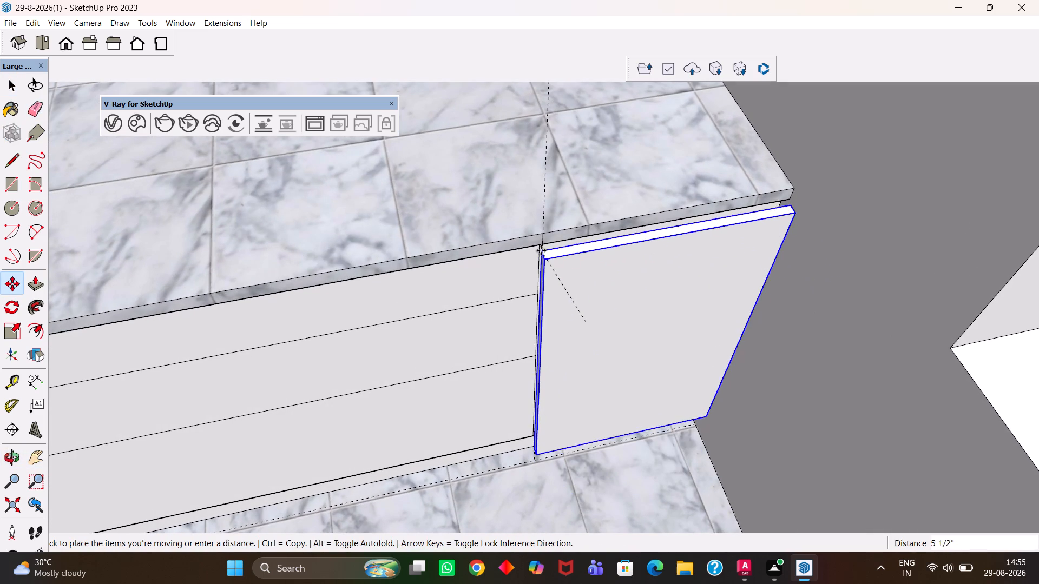
left_click(540, 245)
Move the door panel about 1/2" by its lower back corner onto the recessed face's bottom corner at the drawer section.
scroll(540, 245, "up", 2)
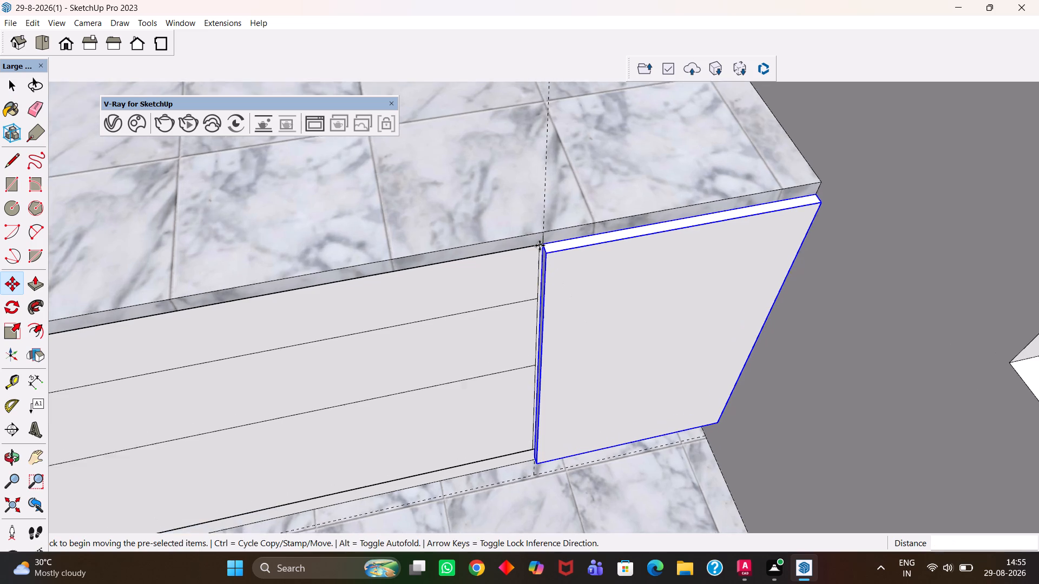
scroll(540, 245, "up", 1)
scroll(564, 397, "up", 7)
key("h")
left_click_drag(529, 489, 555, 342)
scroll(501, 432, "up", 2)
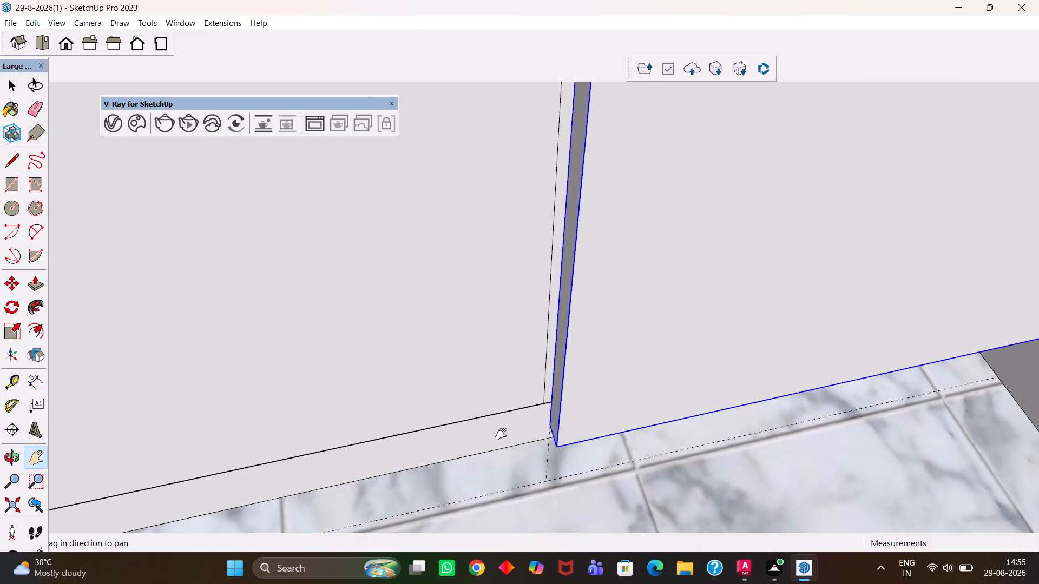
scroll(501, 434, "up", 5)
middle_click_drag(536, 432, 656, 311)
key("m")
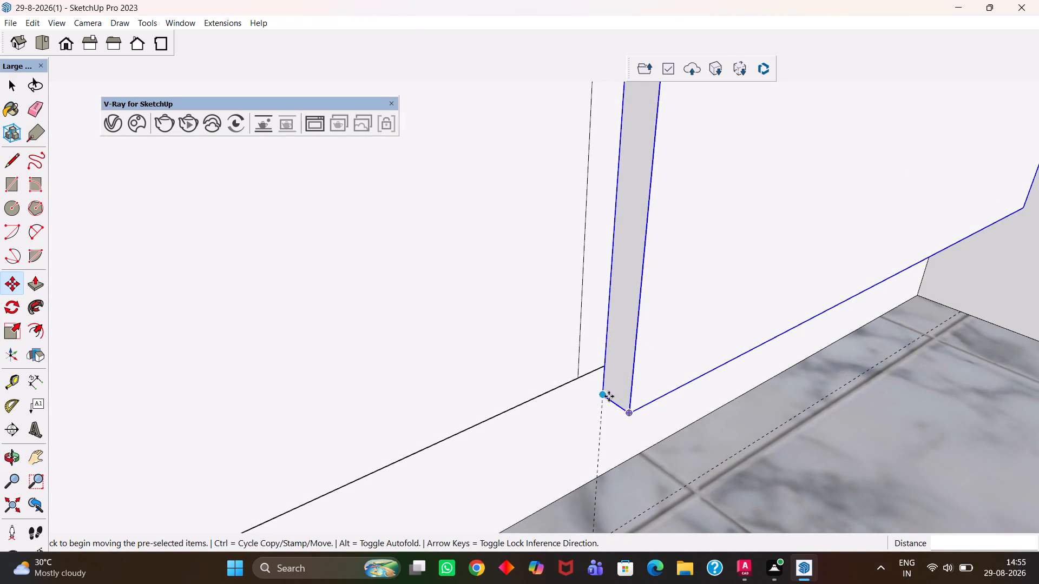
left_click(603, 395)
left_click(580, 375)
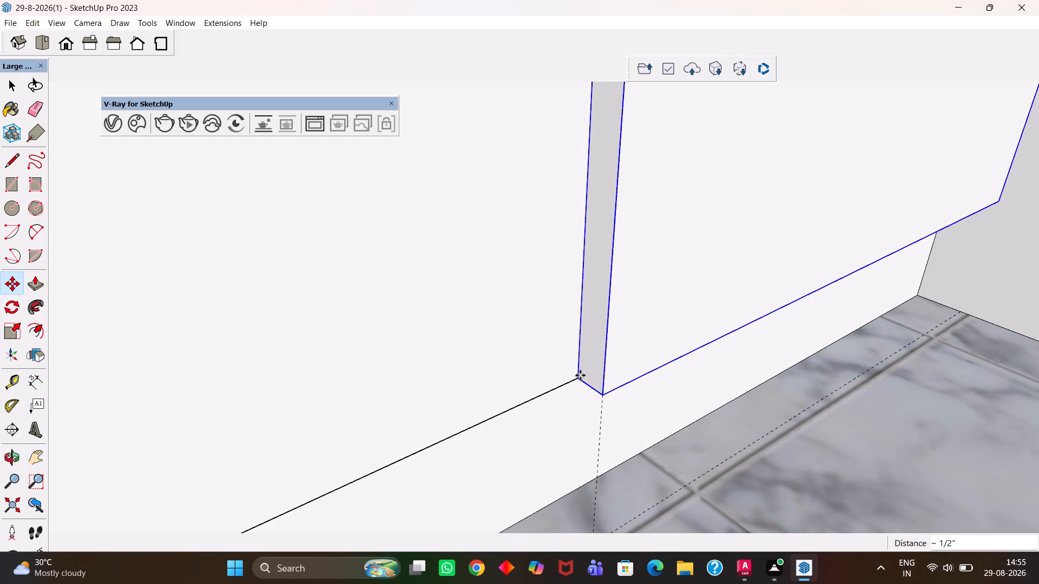
Inspect the right-hand door panel's fit under the marble countertop and along the cabinet front.
scroll(580, 375, "down", 6)
key("h")
scroll(580, 375, "down", 3)
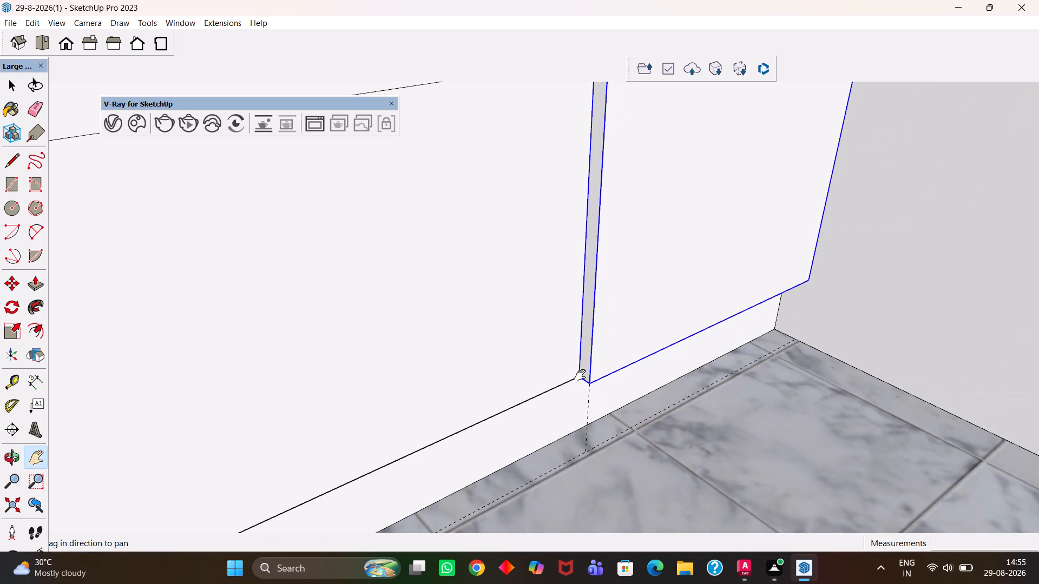
scroll(580, 375, "down", 6)
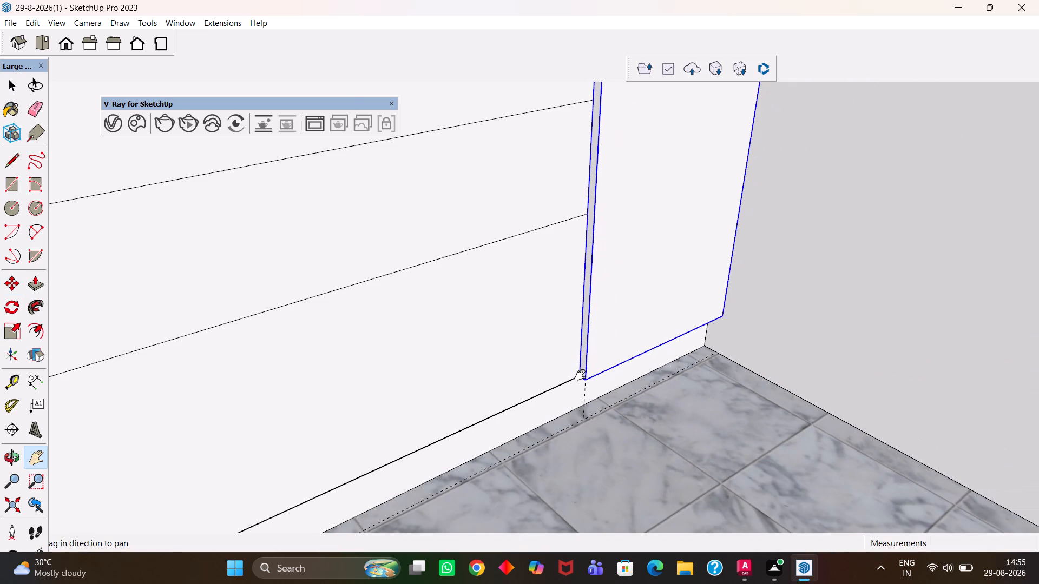
scroll(580, 375, "down", 6)
scroll(617, 308, "up", 18)
scroll(617, 309, "up", 4)
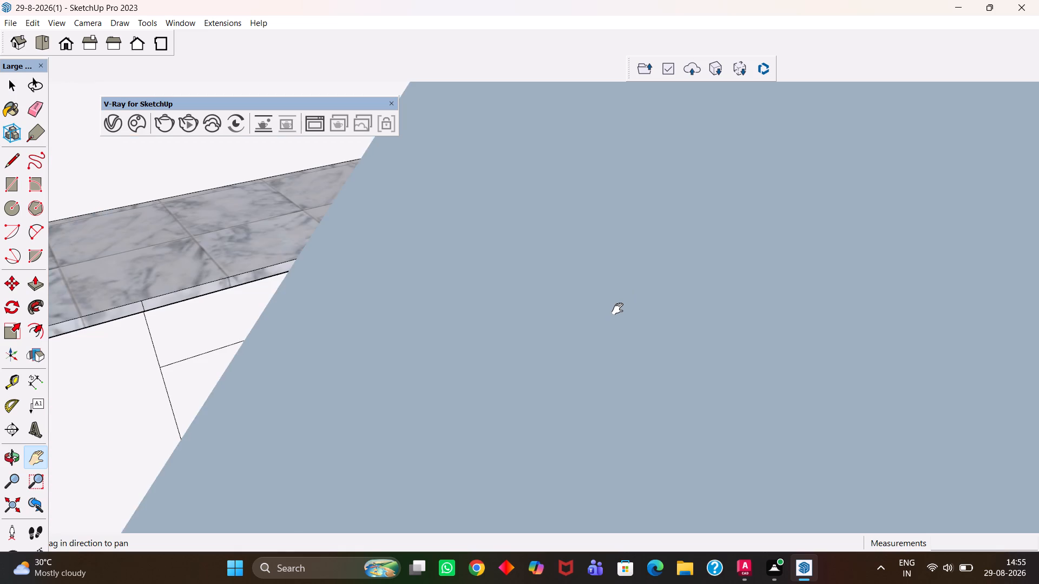
scroll(617, 309, "up", 8)
middle_click_drag(666, 346, 600, 373)
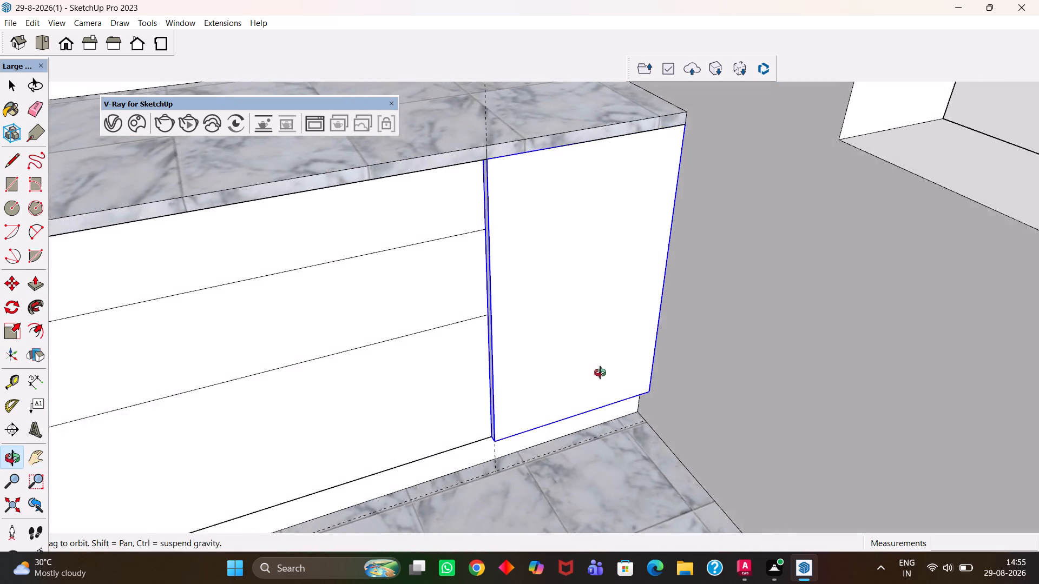
middle_click_drag(600, 373, 576, 380)
key("h")
left_click_drag(511, 376, 663, 334)
scroll(668, 337, "down", 3)
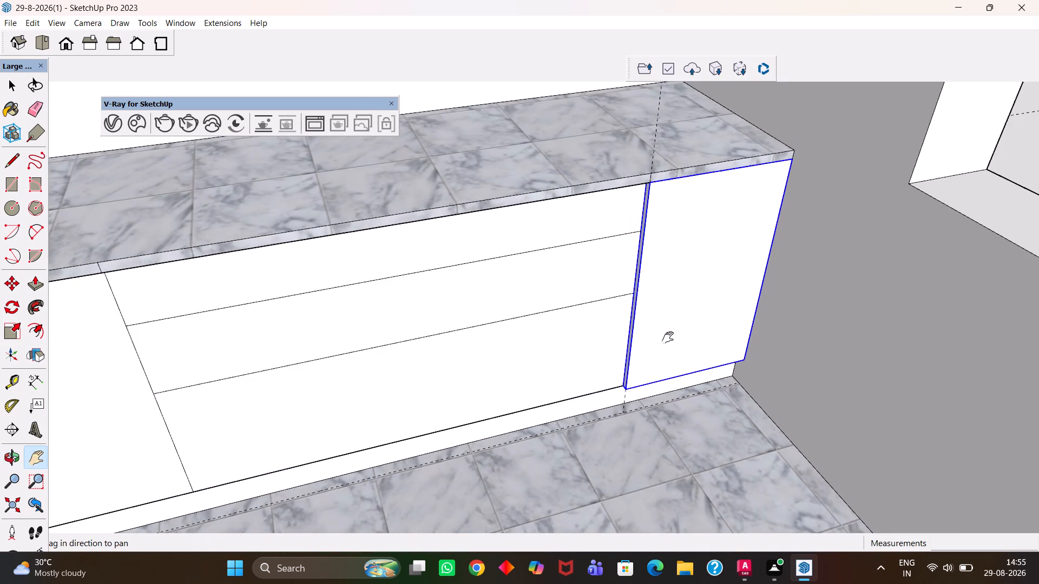
middle_click_drag(698, 330, 622, 376)
left_click_drag(565, 360, 745, 360)
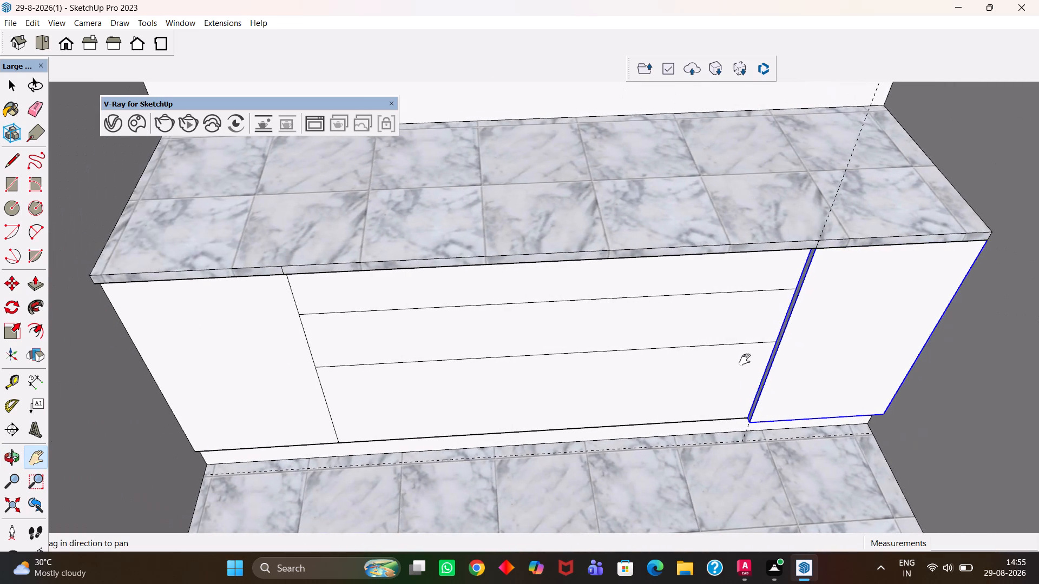
scroll(745, 360, "down", 2)
scroll(745, 360, "up", 2)
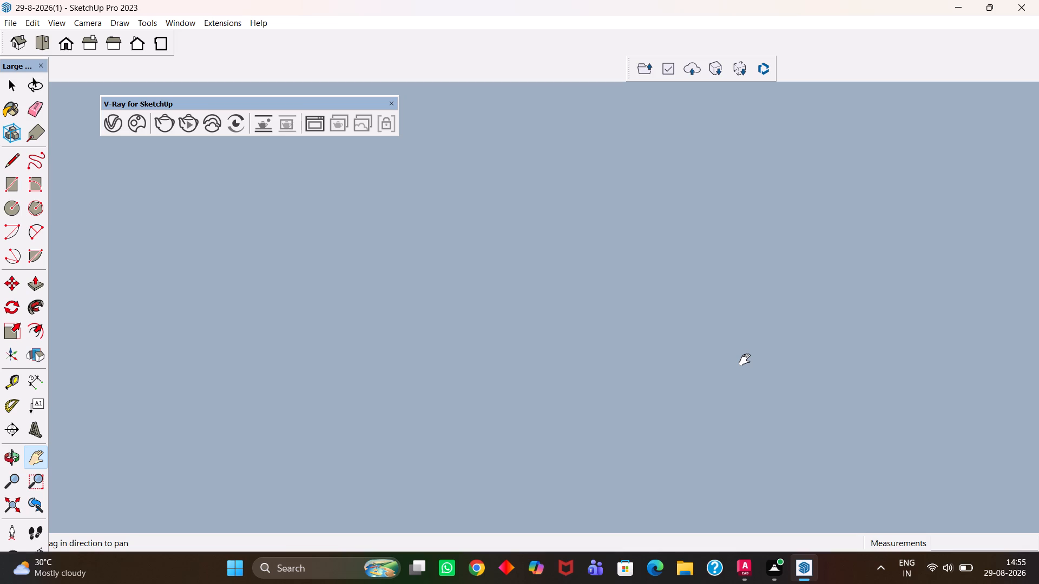
scroll(745, 360, "up", 2)
scroll(686, 361, "up", 14)
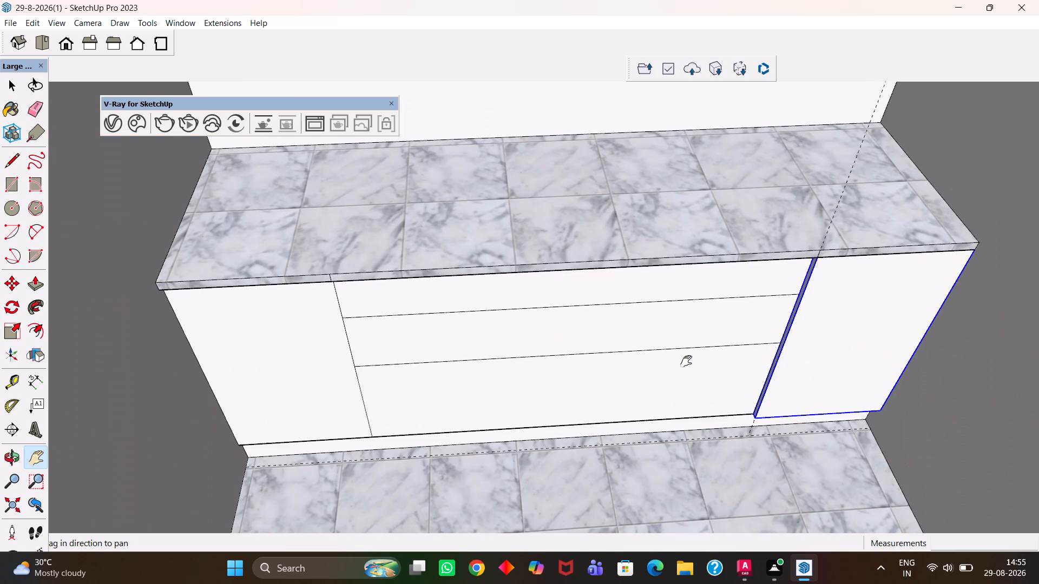
scroll(686, 361, "up", 4)
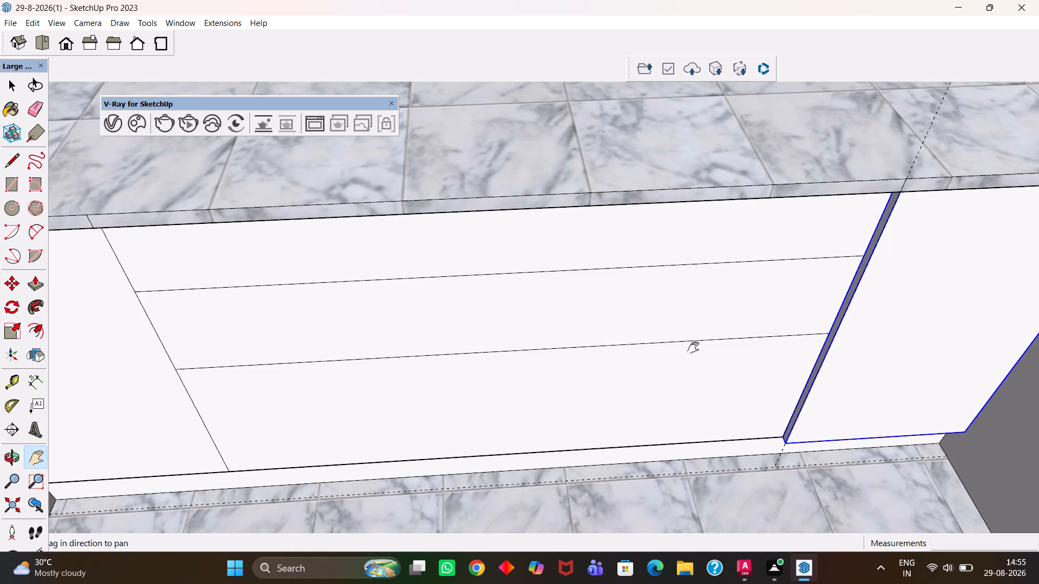
Start moving the right-hand door panel from its lower back corner beside the drawer section.
key("h")
left_click_drag(649, 364, 702, 326)
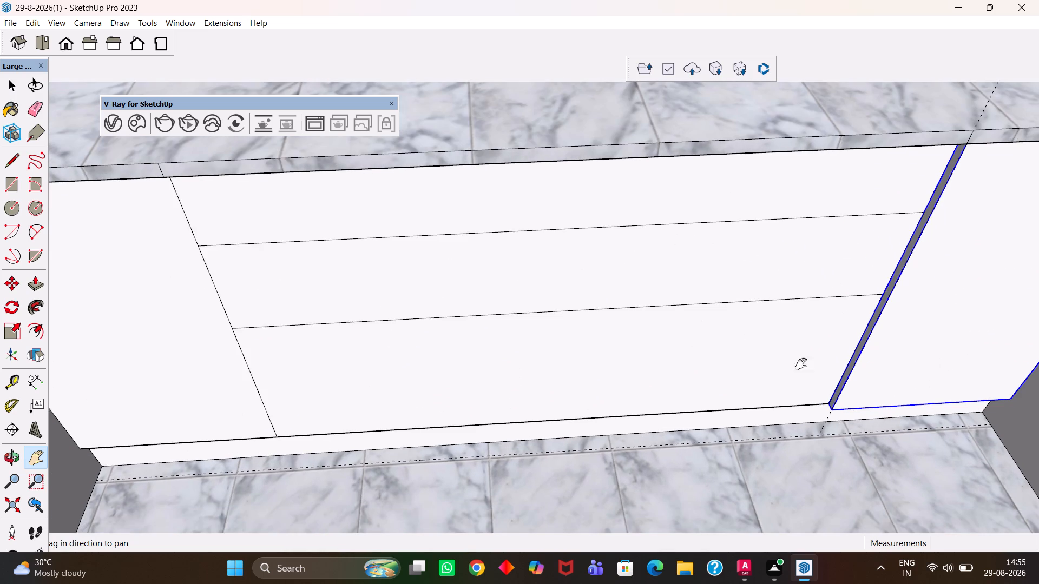
scroll(807, 388, "up", 3)
key("m")
left_click(840, 406)
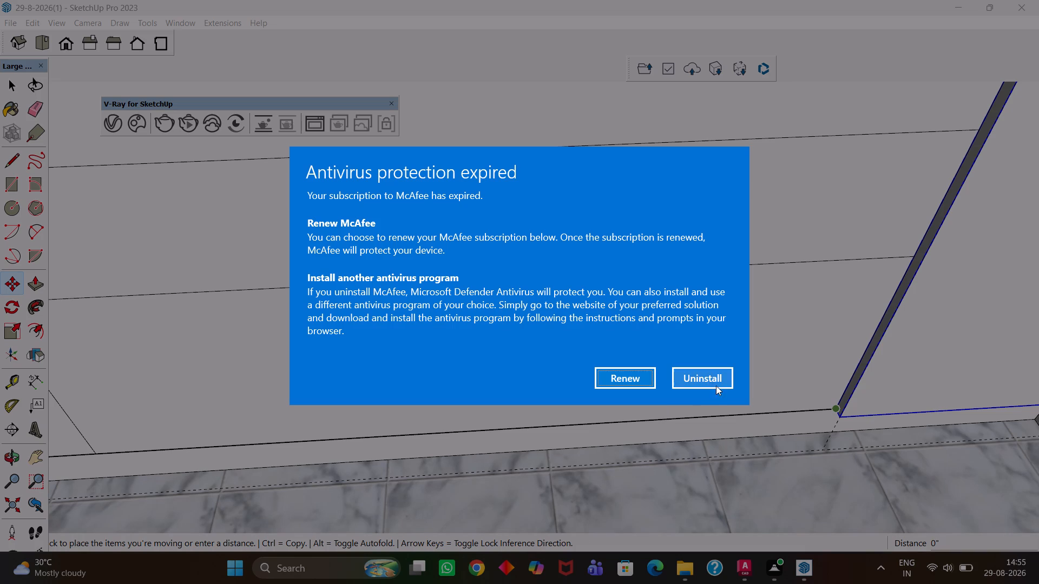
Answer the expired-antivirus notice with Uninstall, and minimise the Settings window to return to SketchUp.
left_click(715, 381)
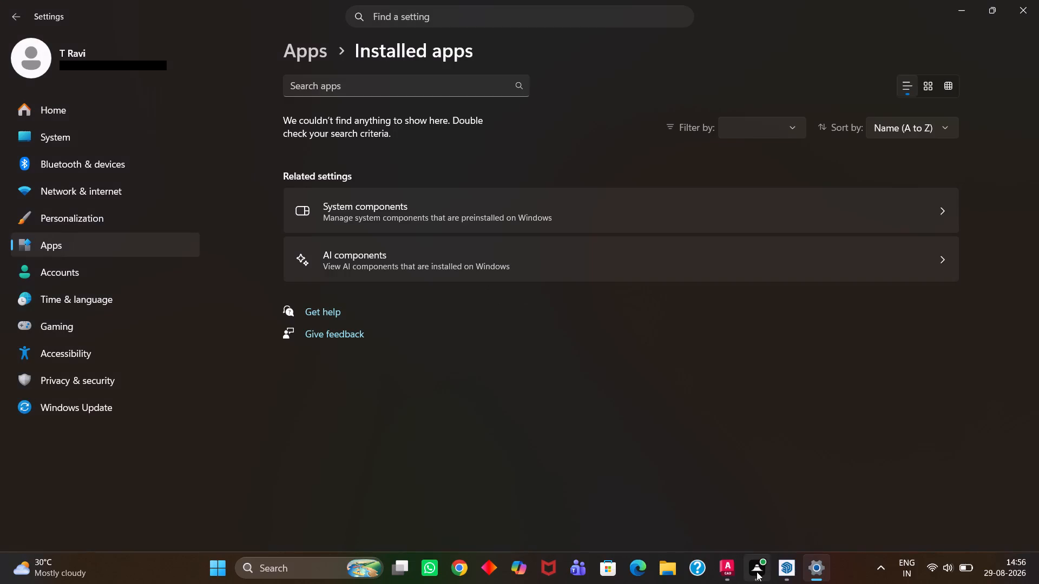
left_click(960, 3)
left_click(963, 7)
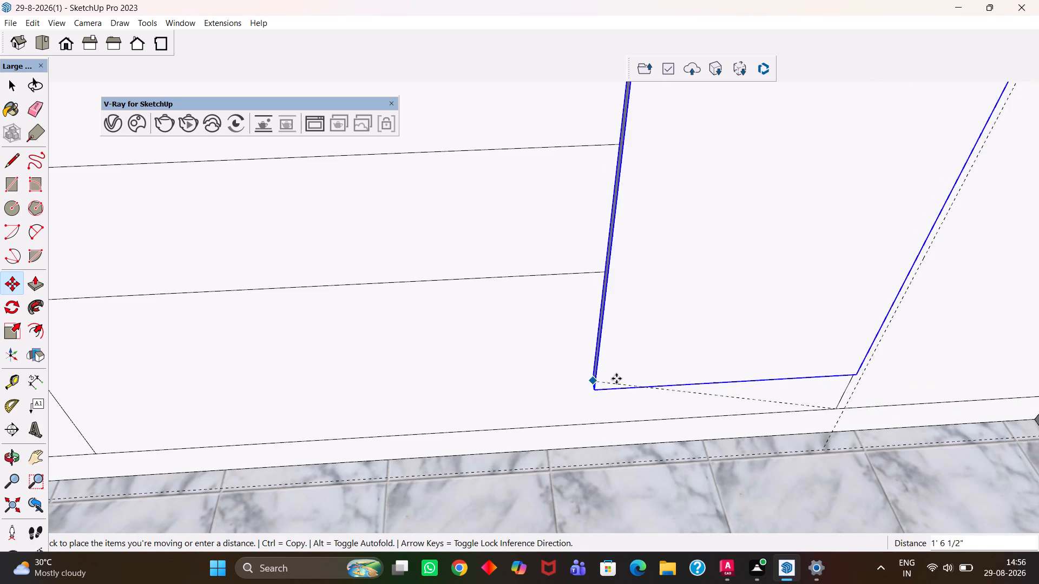
Place the door panel over the cabinet's left-hand bay, about 5' 7" away, at the bay's outer bottom corner.
key("h")
left_click_drag(490, 419, 652, 350)
left_click_drag(251, 391, 577, 388)
scroll(337, 395, "up", 3)
key("Escape")
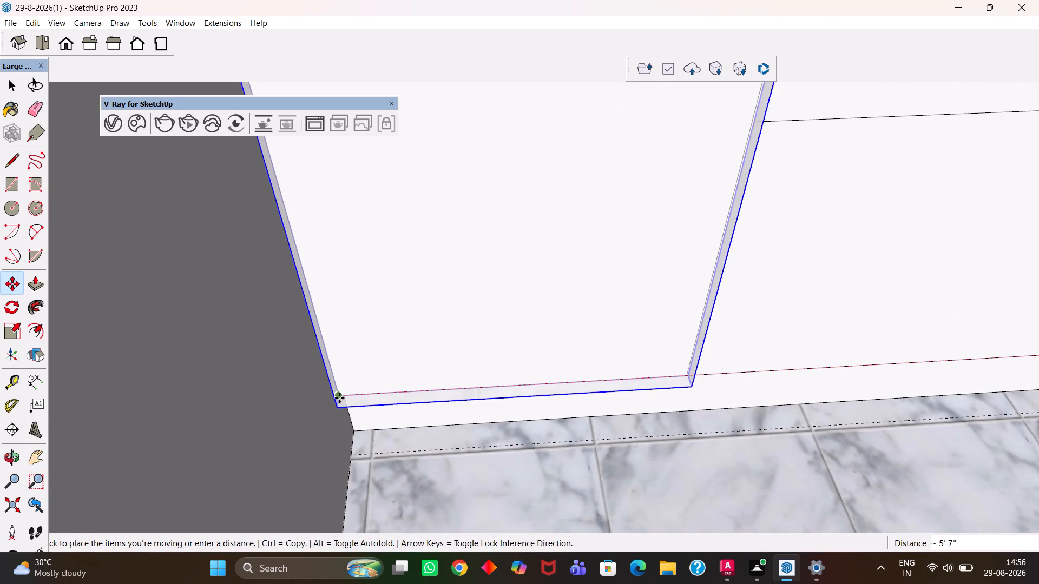
left_click(339, 398)
Inspect the door panel over the left-hand bay and the uncovered drawer section beside it.
key("h")
scroll(345, 398, "down", 5)
left_click_drag(627, 361, 333, 444)
scroll(336, 442, "down", 5)
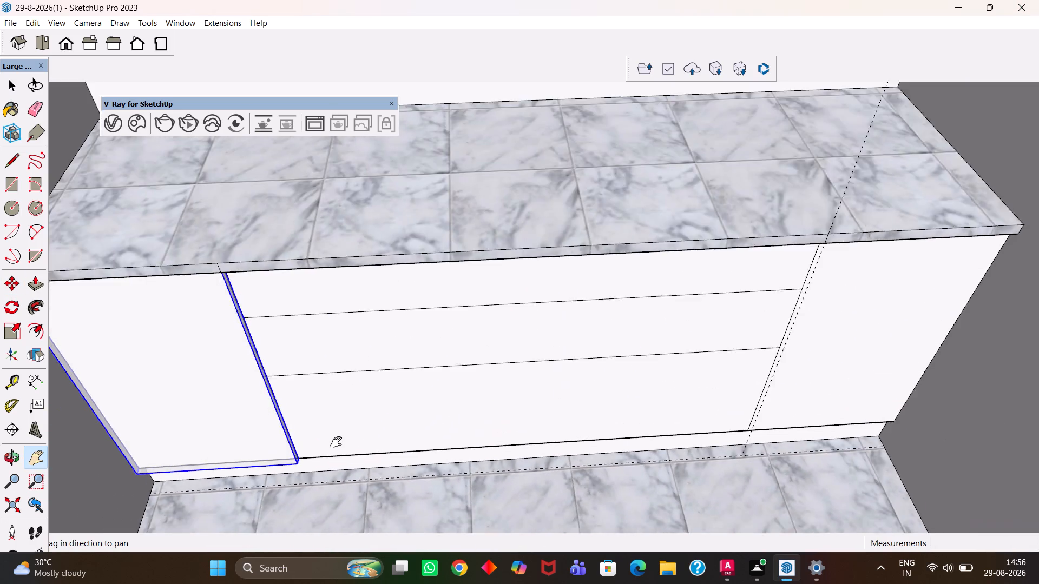
scroll(343, 440, "down", 4)
middle_click(404, 446)
scroll(400, 435, "up", 9)
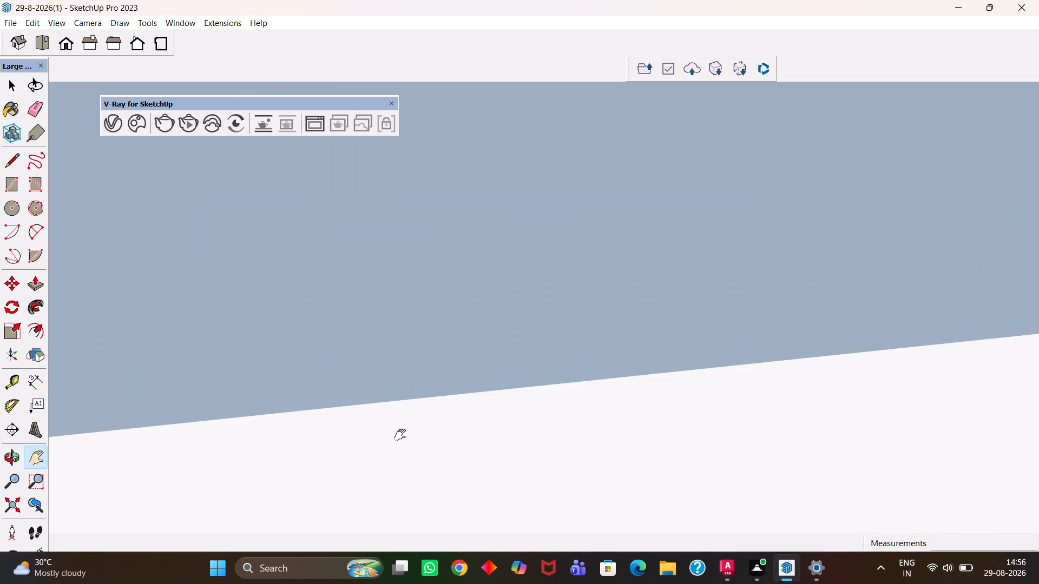
scroll(396, 424, "up", 10)
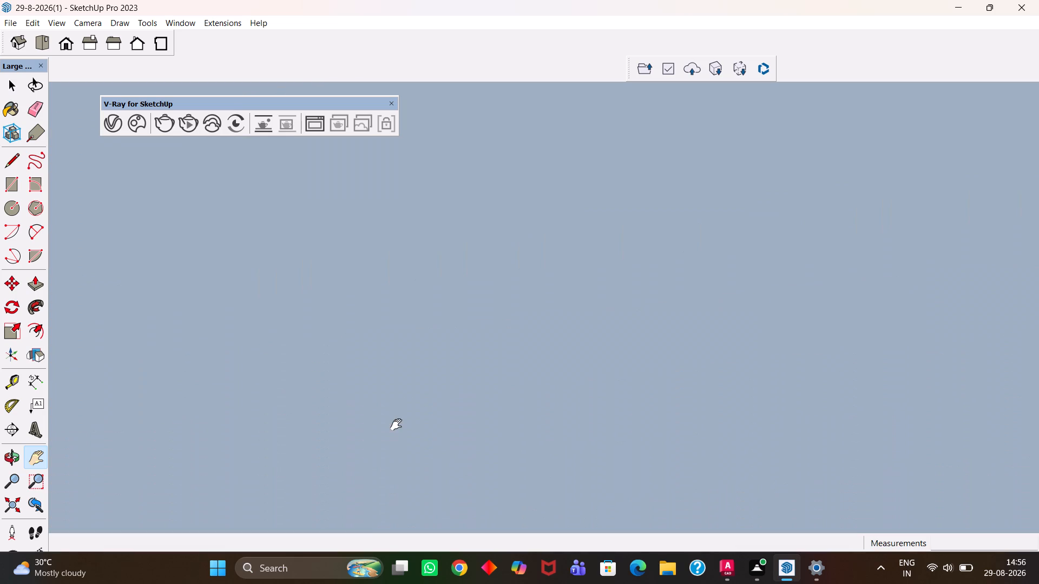
scroll(396, 424, "up", 20)
scroll(396, 424, "up", 15)
middle_click_drag(396, 396, 463, 385)
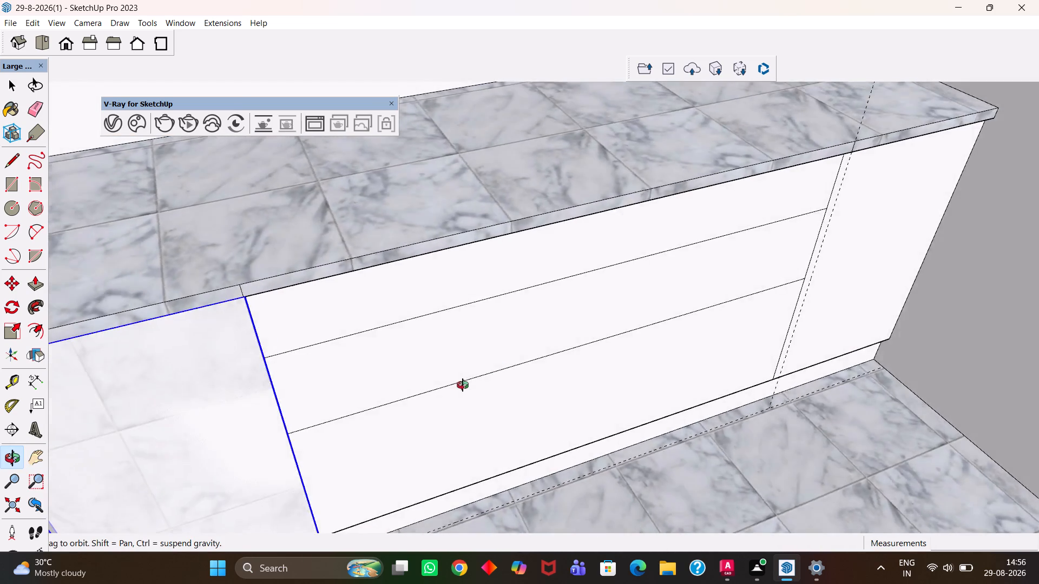
middle_click_drag(463, 385, 462, 385)
Save the model.
key("ctrl+s")
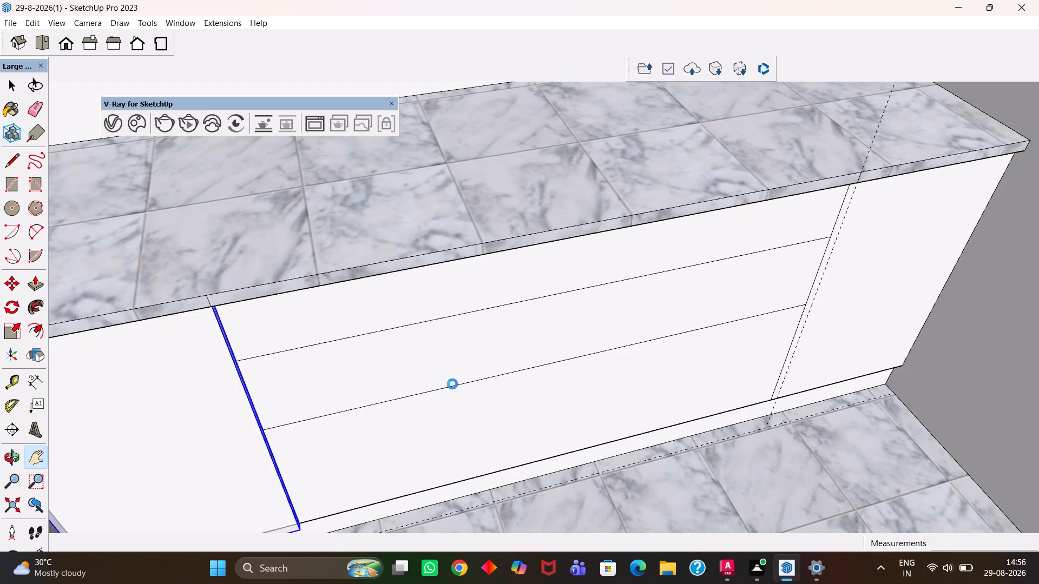
Copy the left-hand door panel 1' 5 1/2" along the cabinet's bottom edge, over the adjoining part of the drawer section.
key("h")
left_click_drag(382, 408, 531, 238)
middle_click_drag(510, 281, 381, 311)
key("m")
scroll(393, 315, "up", 1)
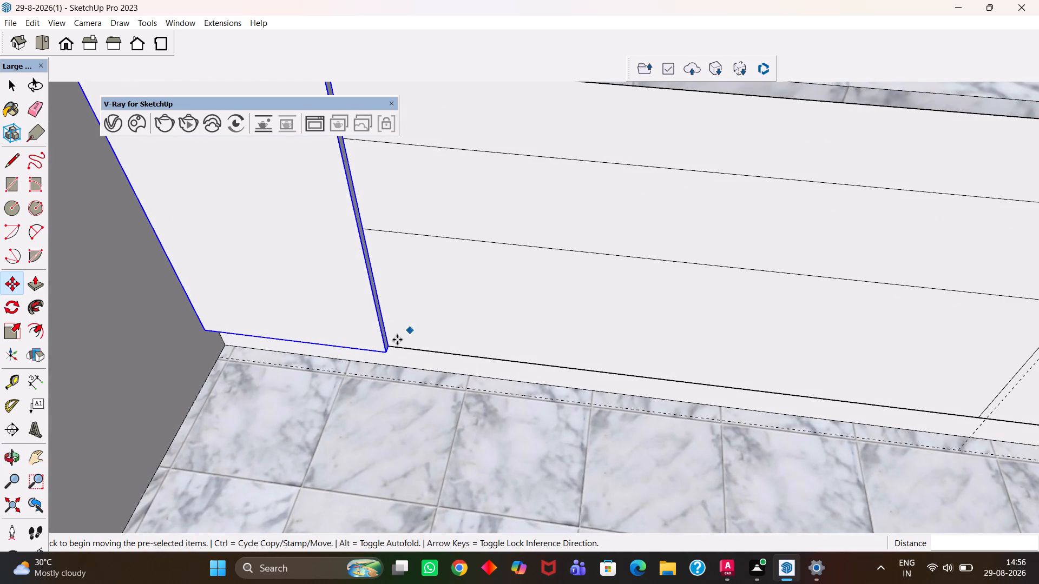
left_click(389, 343)
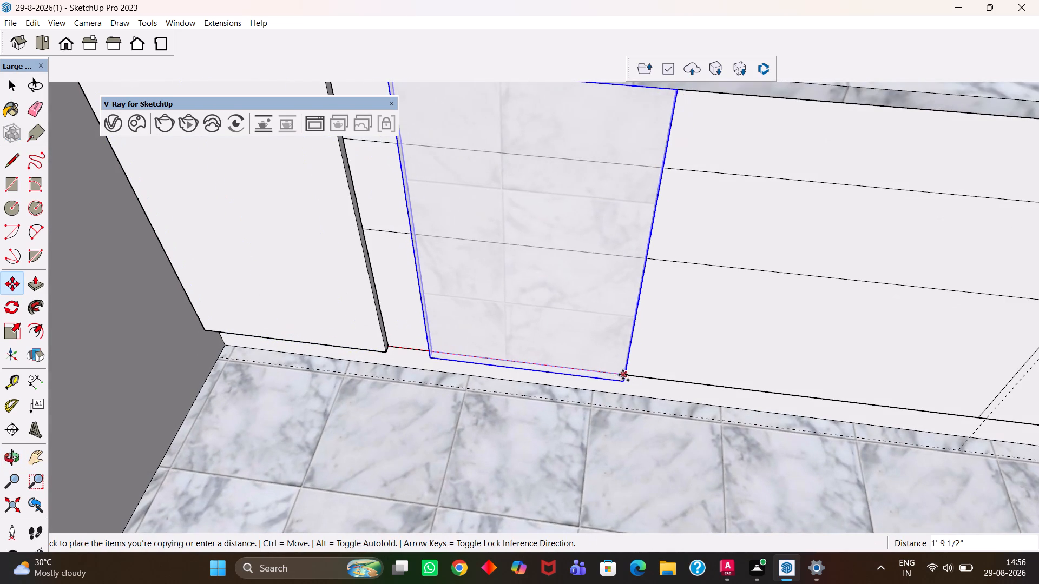
left_click(581, 370)
key("h")
left_click_drag(571, 285, 531, 394)
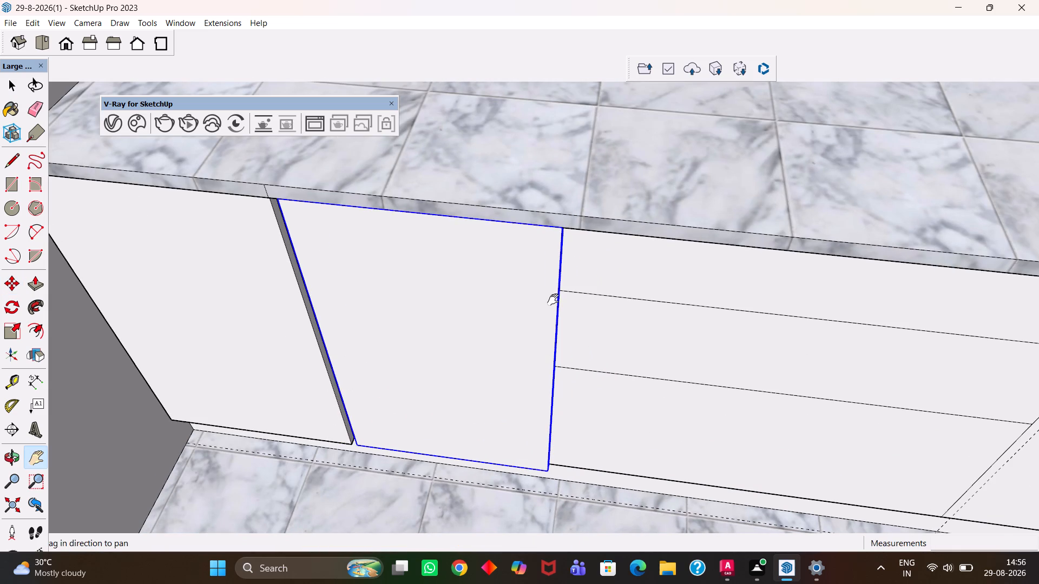
Undo the last copy of the left-hand door panel over the drawer section.
scroll(437, 474, "up", 3)
key("ctrl+z")
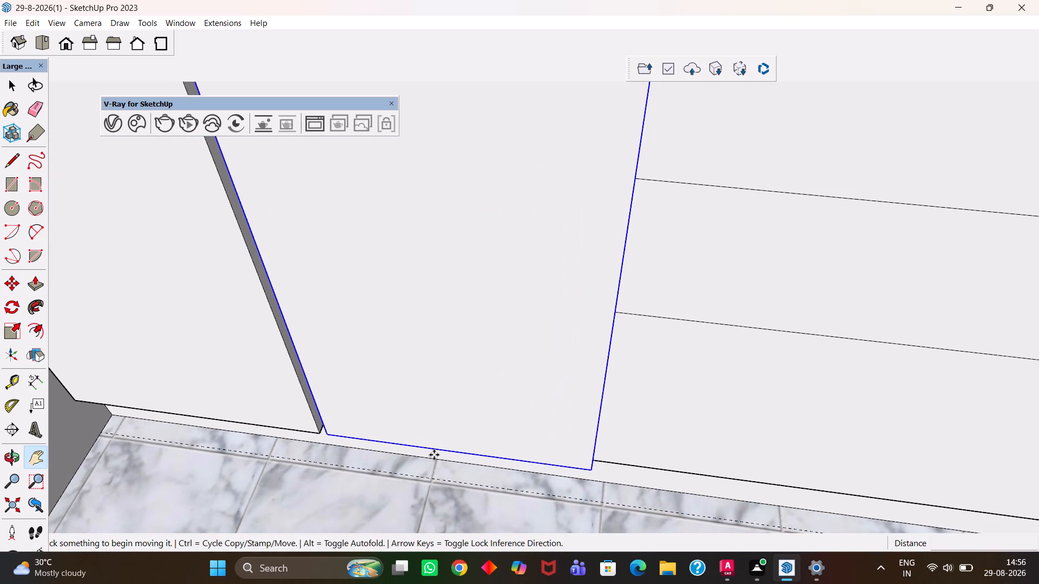
Copy the left-hand door panel to the cabinet's right-hand bay, at the bay's outer bottom corner.
key("h")
left_click_drag(471, 462, 474, 384)
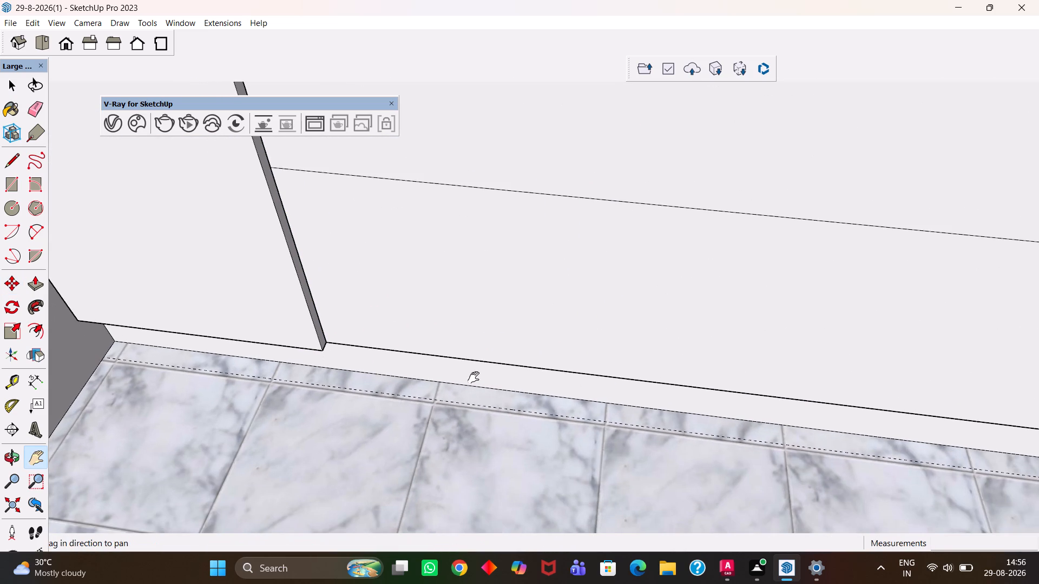
scroll(455, 368, "up", 1)
middle_click_drag(451, 407, 445, 445)
middle_click(446, 454)
left_click_drag(409, 383, 424, 391)
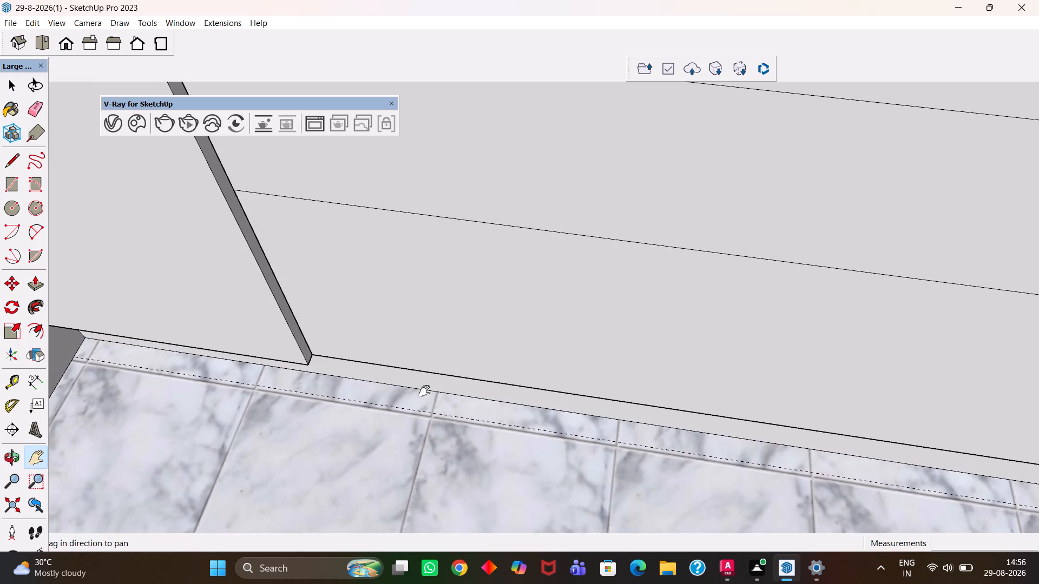
left_click_drag(424, 391, 568, 427)
scroll(525, 436, "down", 5)
middle_click_drag(481, 412, 509, 424)
scroll(488, 418, "up", 1)
left_click_drag(660, 389, 429, 402)
scroll(429, 402, "down", 3)
middle_click_drag(419, 404, 444, 384)
scroll(419, 404, "up", 1)
middle_click(453, 372)
key("space")
left_click(275, 421)
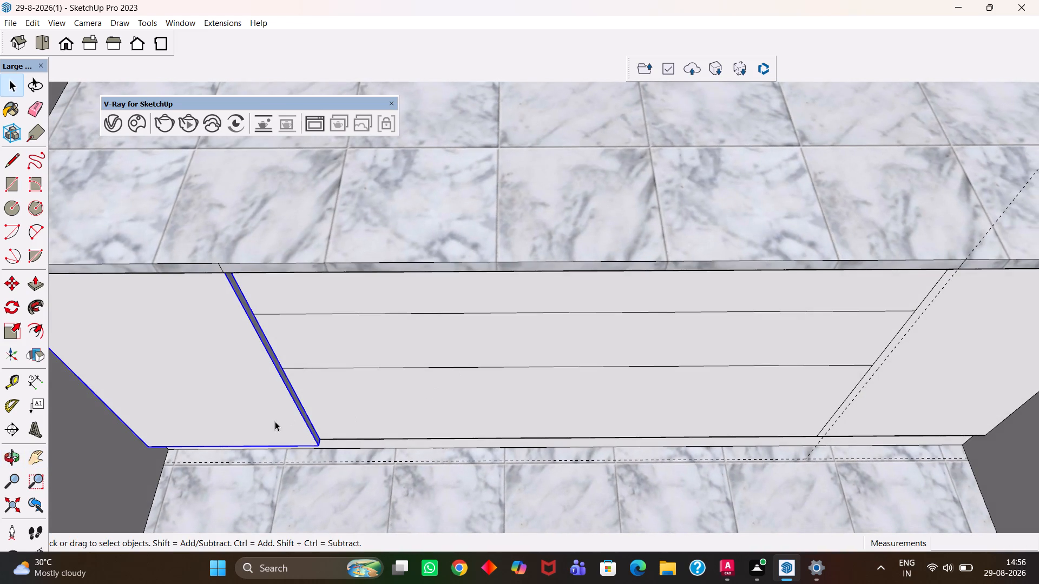
key("m")
left_click(326, 441)
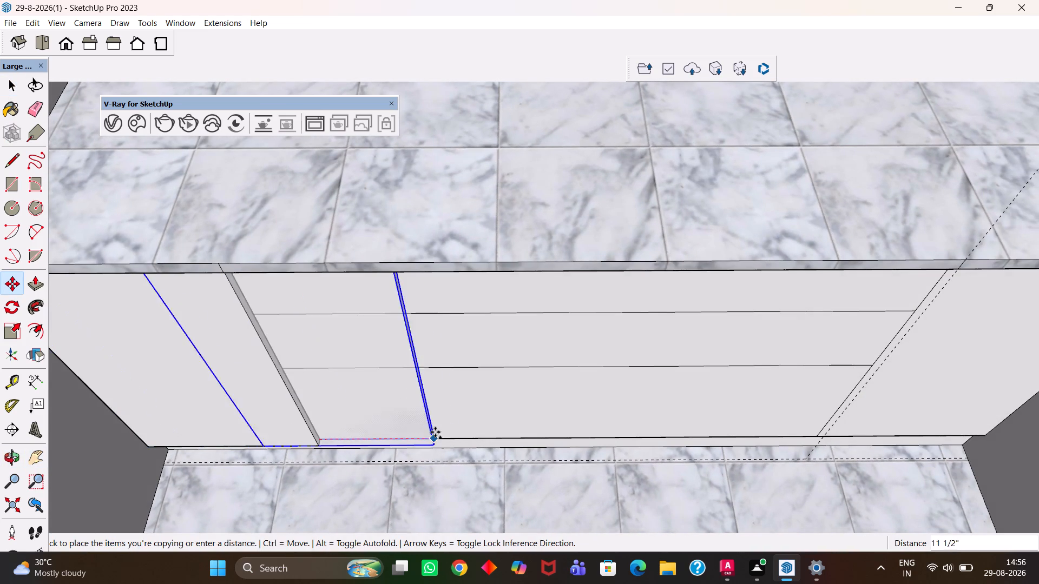
key("h")
scroll(456, 433, "down", 4)
left_click_drag(574, 422, 406, 426)
scroll(575, 434, "up", 3)
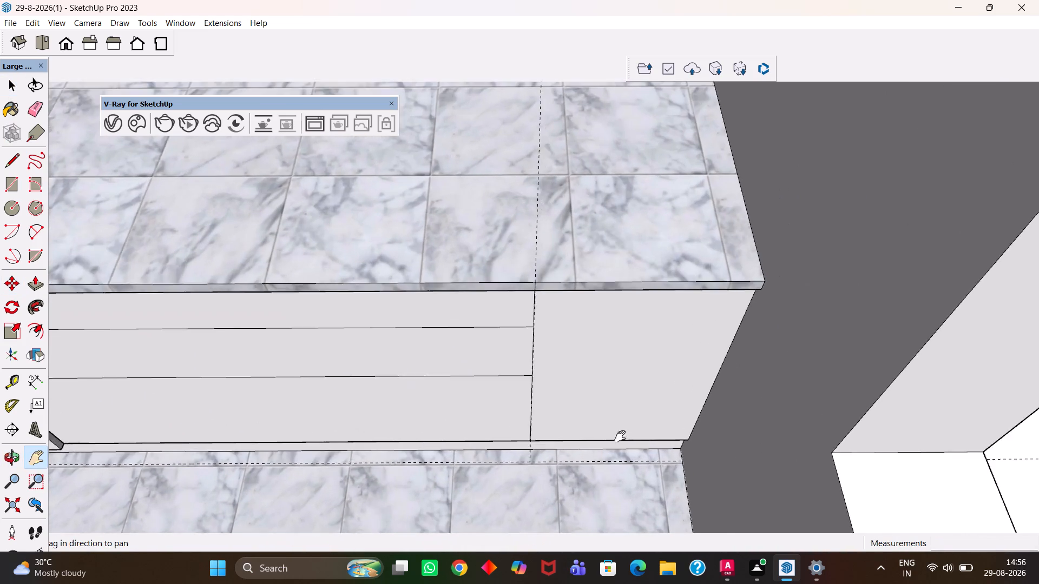
scroll(620, 436, "up", 2)
key("Escape")
left_click(702, 442)
Copy the right-hand door panel out in front of the drawer section, clear of the cabinet.
scroll(643, 438, "down", 5)
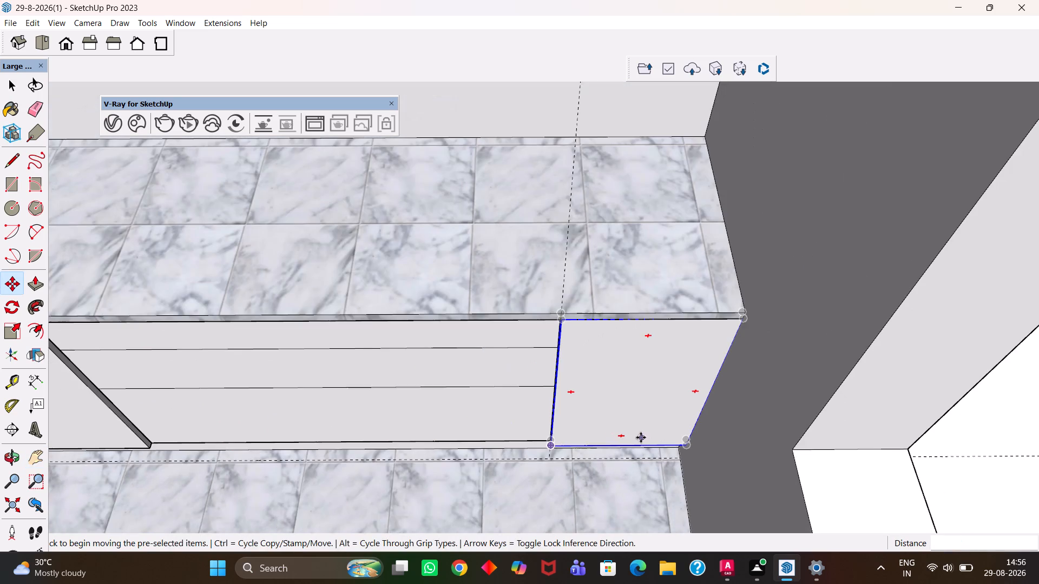
scroll(587, 441, "up", 3)
key("m")
left_click(550, 446)
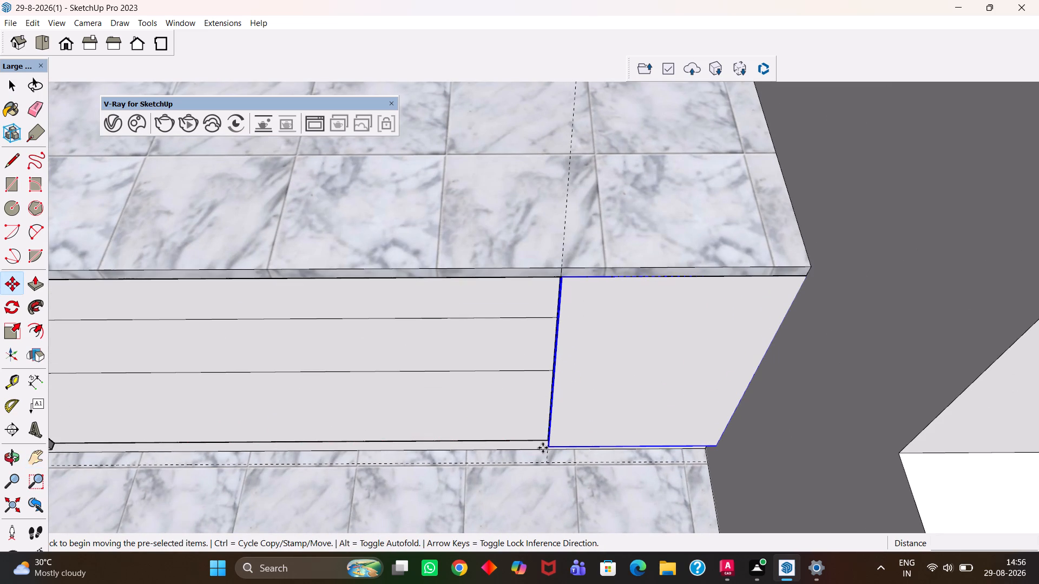
key("h")
scroll(465, 472, "down", 6)
left_click_drag(433, 476, 519, 487)
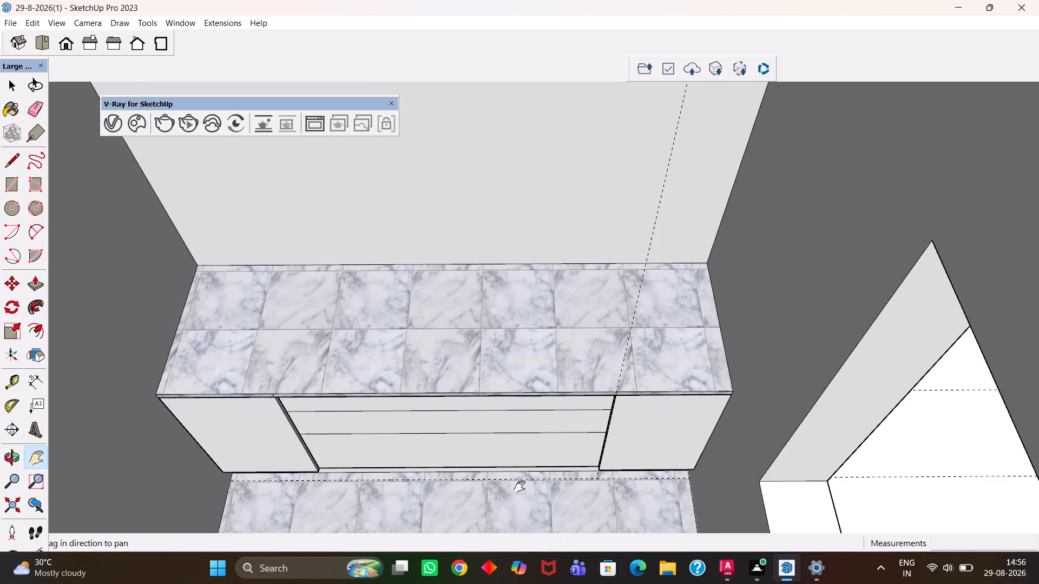
left_click_drag(519, 487, 576, 439)
key("Escape")
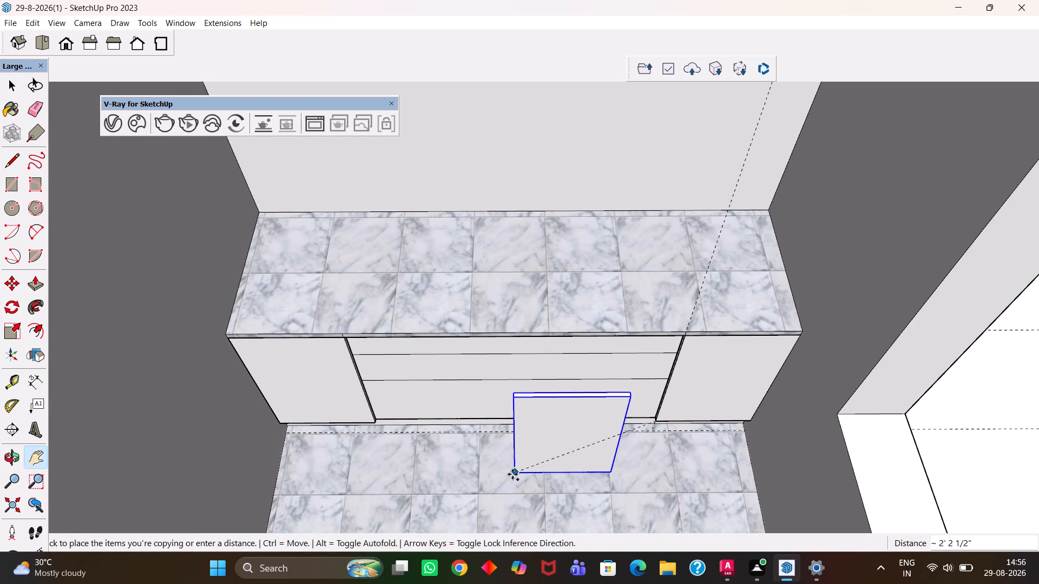
left_click(459, 486)
Shorten the free-standing panel copy from its top by about 10" to match the lower drawer division line.
scroll(470, 419, "up", 7)
middle_click_drag(473, 421, 521, 422)
scroll(521, 422, "up", 1)
key("space")
double_click(521, 399)
left_click(523, 401)
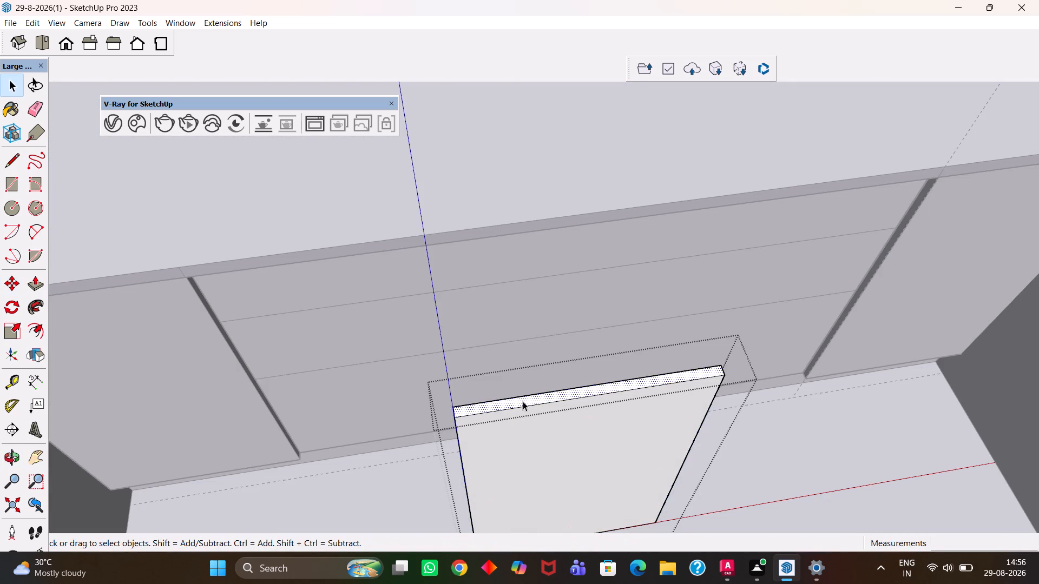
key("p")
left_click(523, 401)
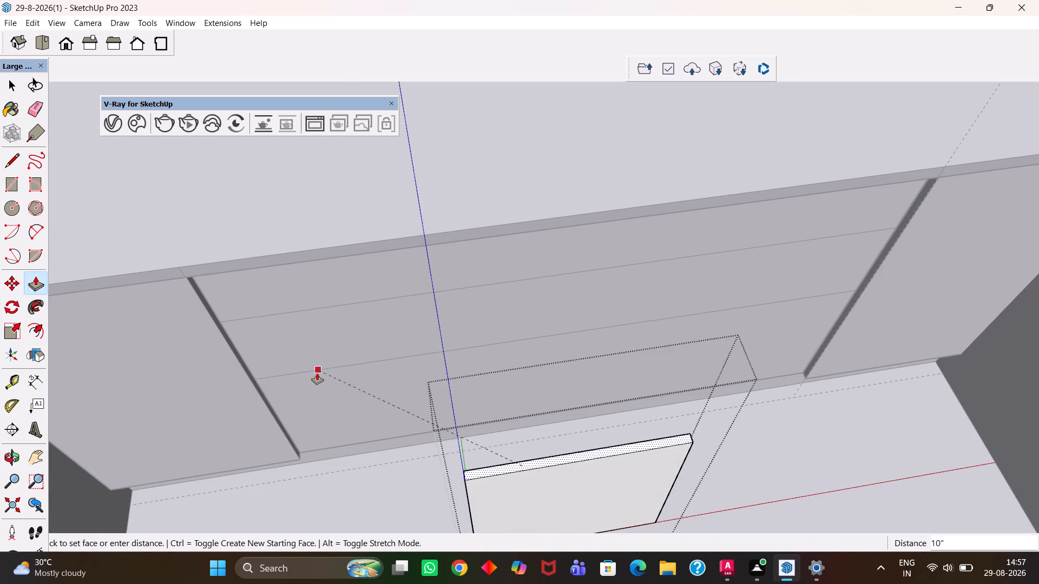
left_click(315, 371)
Move the shortened panel onto the drawer section, its bottom corner against the left-hand door's inner bottom corner.
key("h")
left_click_drag(502, 448, 502, 313)
scroll(484, 383, "up", 3)
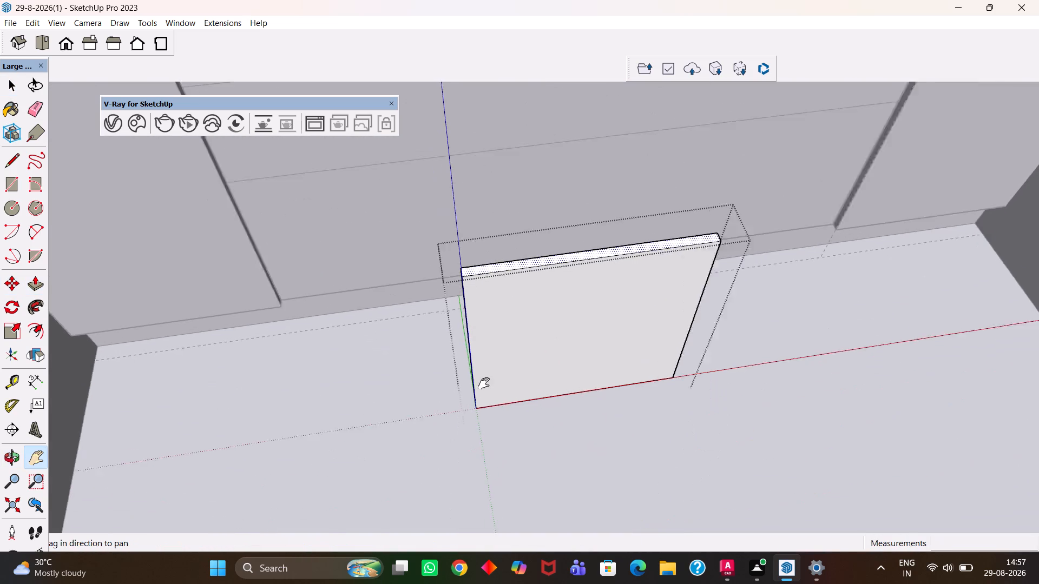
scroll(484, 383, "up", 1)
middle_click_drag(478, 393, 538, 359)
scroll(488, 386, "up", 1)
key("m")
left_click(496, 420)
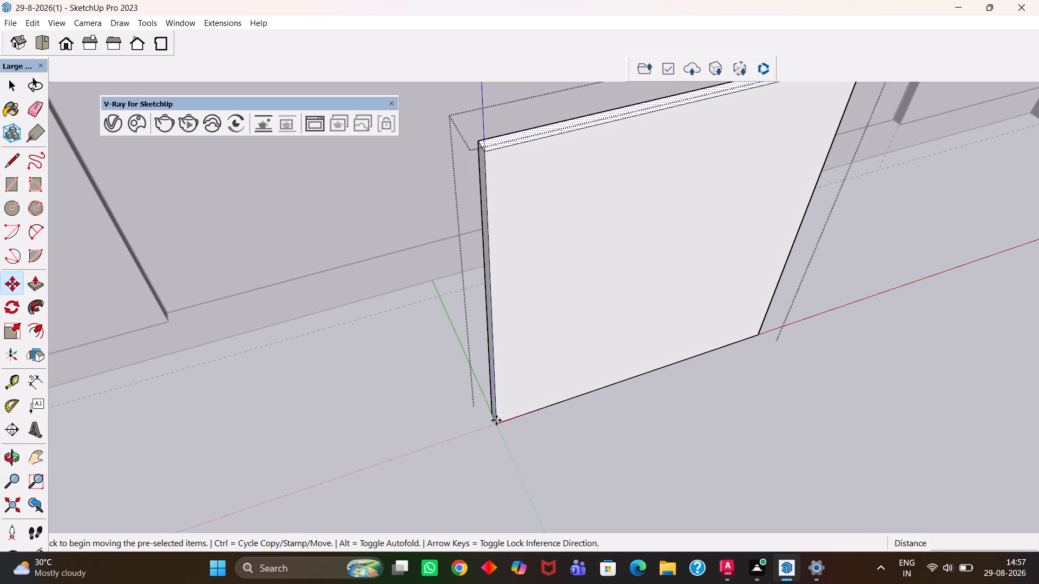
key("space")
left_click(581, 432)
left_click(532, 356)
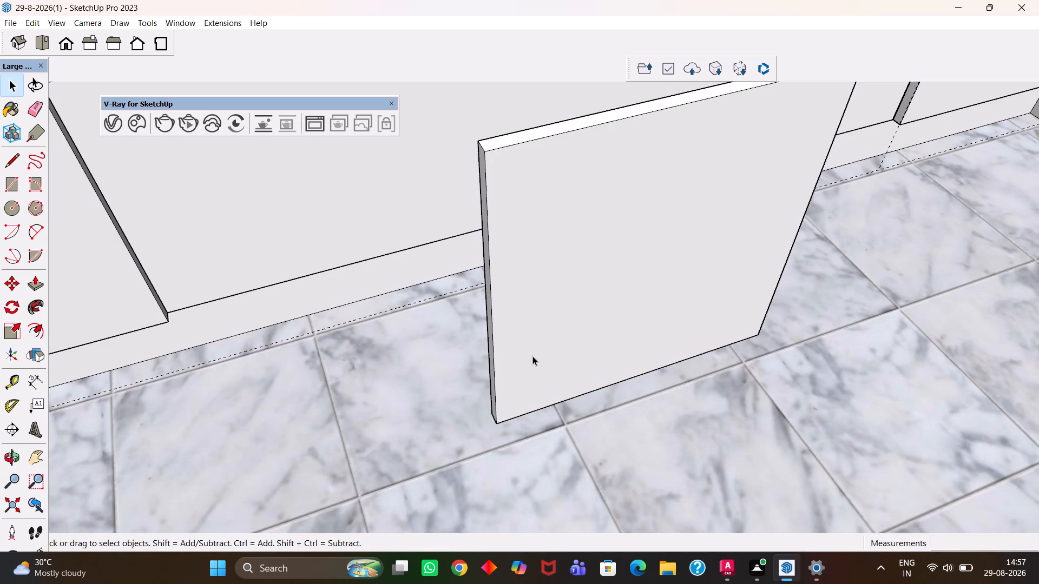
key("m")
left_click(490, 416)
key("h")
scroll(420, 386, "down", 2)
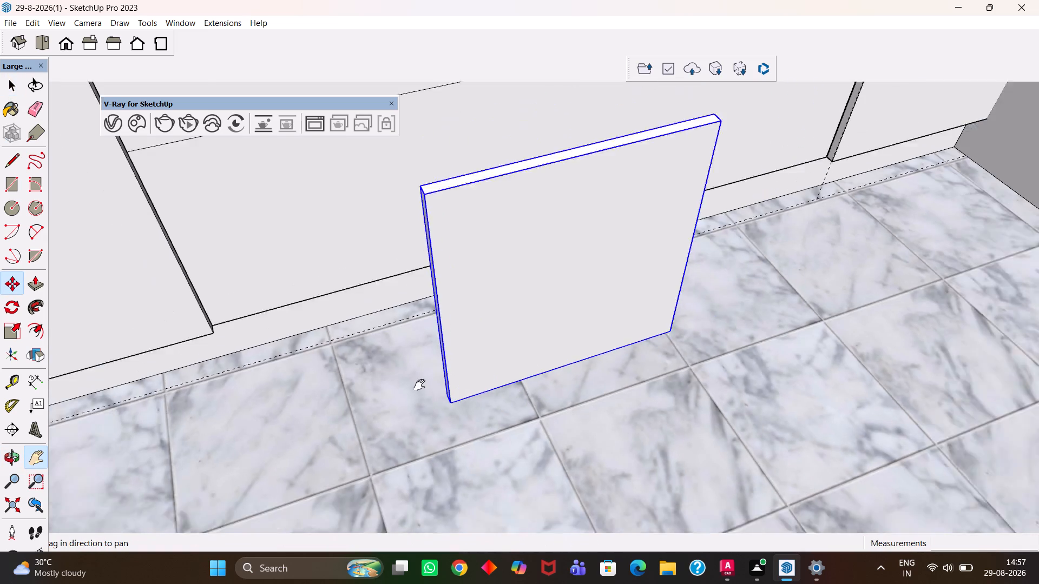
scroll(419, 385, "down", 2)
left_click_drag(351, 352, 460, 388)
scroll(393, 362, "up", 20)
scroll(393, 362, "up", 1)
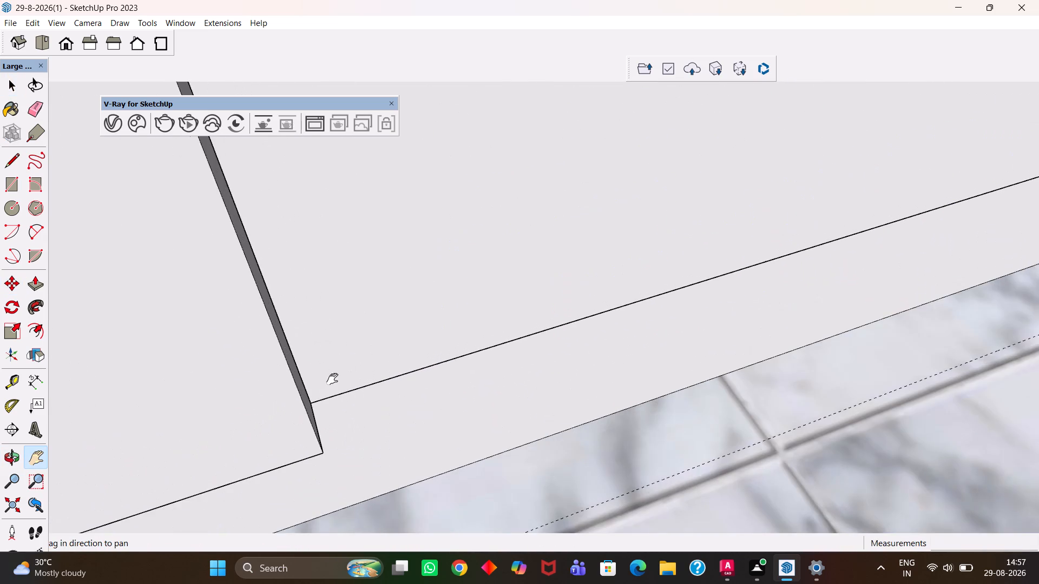
middle_click_drag(303, 391, 279, 386)
scroll(281, 395, "up", 3)
key("Escape")
left_click(308, 387)
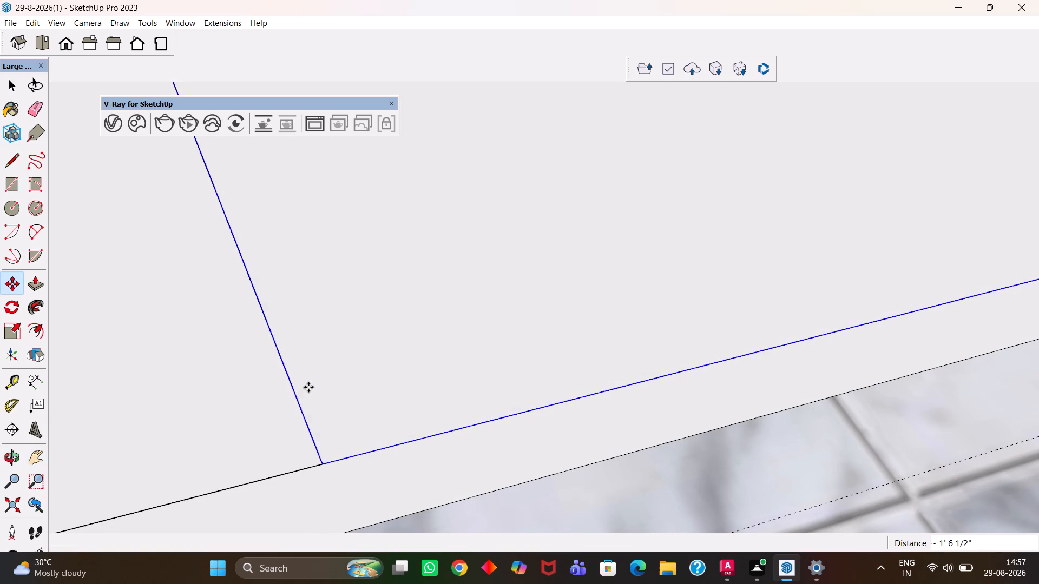
Shift the drawer panel 4 mm along the cabinet away from the left-hand door to leave a gap.
left_click(314, 392)
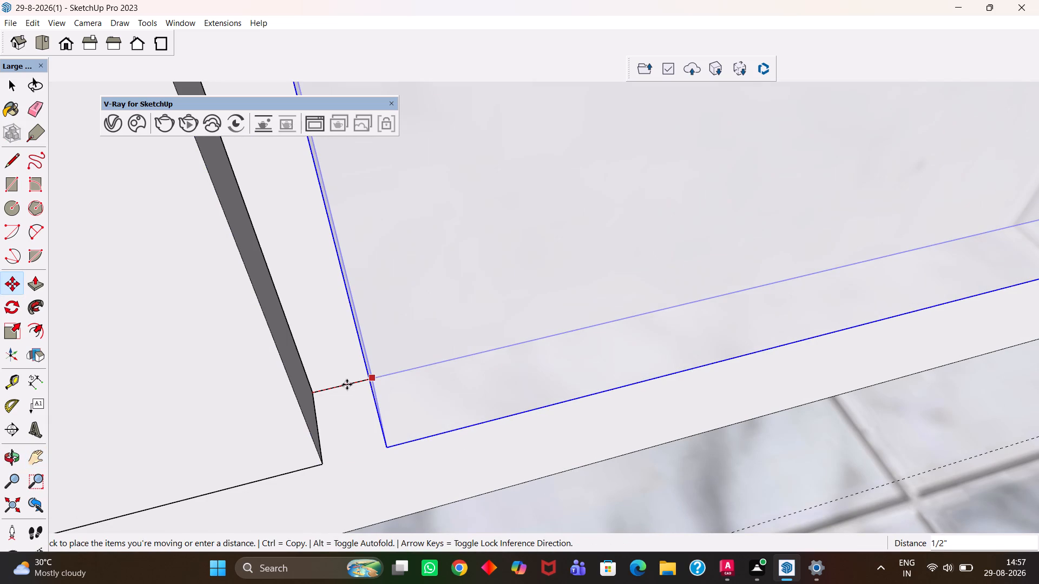
type("4MM")
key("Return")
key("h")
scroll(347, 384, "down", 4)
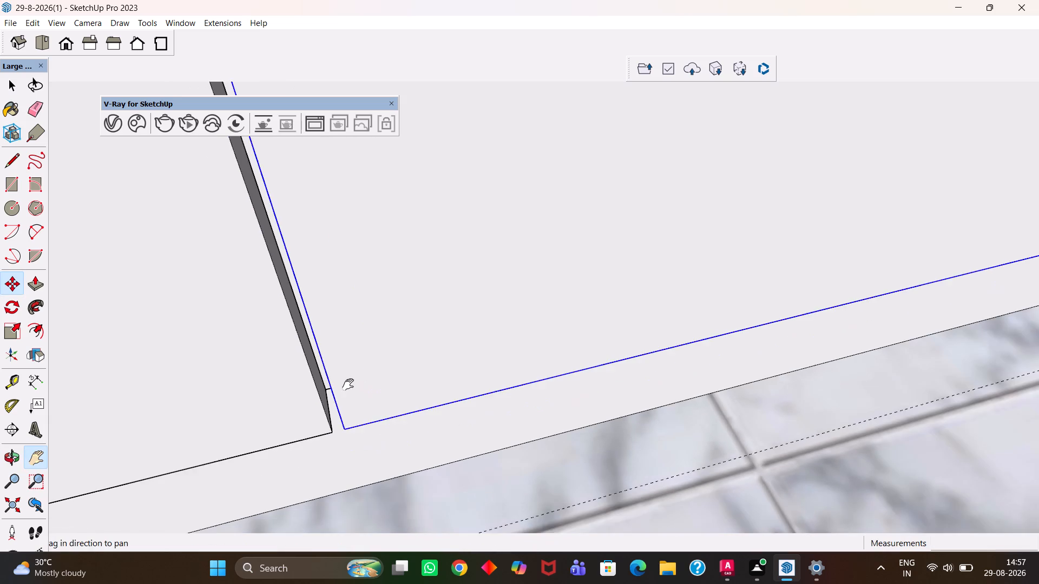
Push/Pull the drawer panel's free end face along the cabinet to extend it across to the right-hand door.
scroll(348, 384, "down", 7)
left_click_drag(698, 301, 336, 425)
left_click_drag(592, 339, 319, 394)
scroll(548, 358, "down", 6)
middle_click_drag(695, 335, 426, 384)
scroll(695, 335, "up", 1)
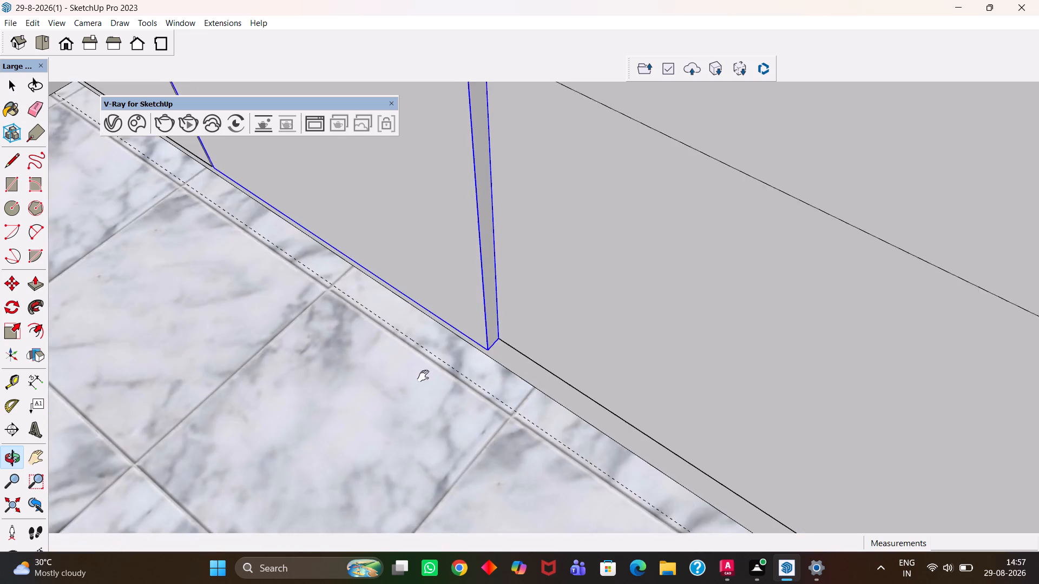
scroll(495, 331, "down", 1)
scroll(492, 323, "up", 2)
middle_click_drag(484, 337, 455, 320)
scroll(476, 318, "up", 1)
key("space")
double_click(482, 295)
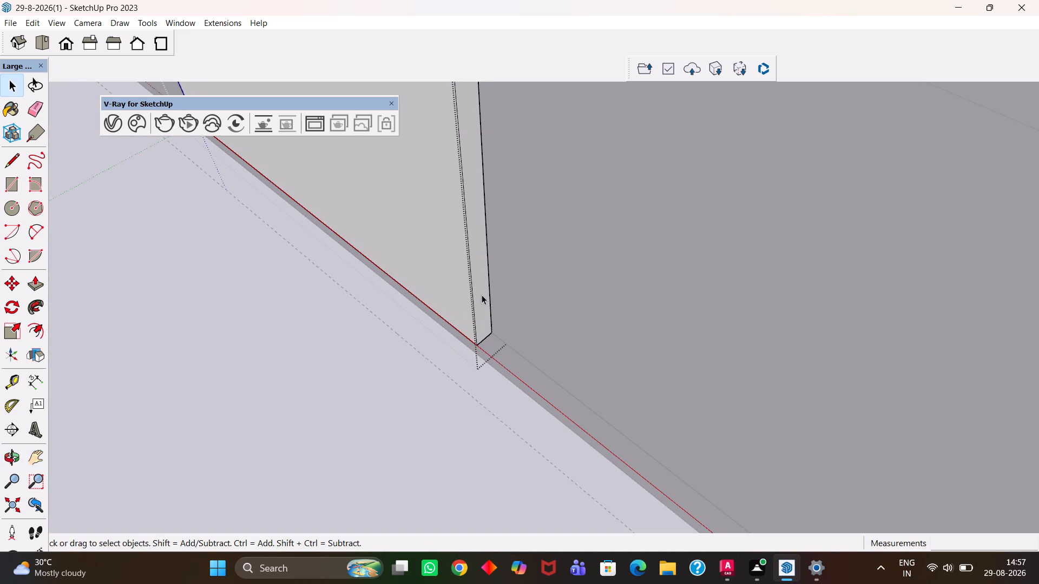
left_click(477, 280)
key("p")
left_click(480, 283)
scroll(514, 334, "down", 16)
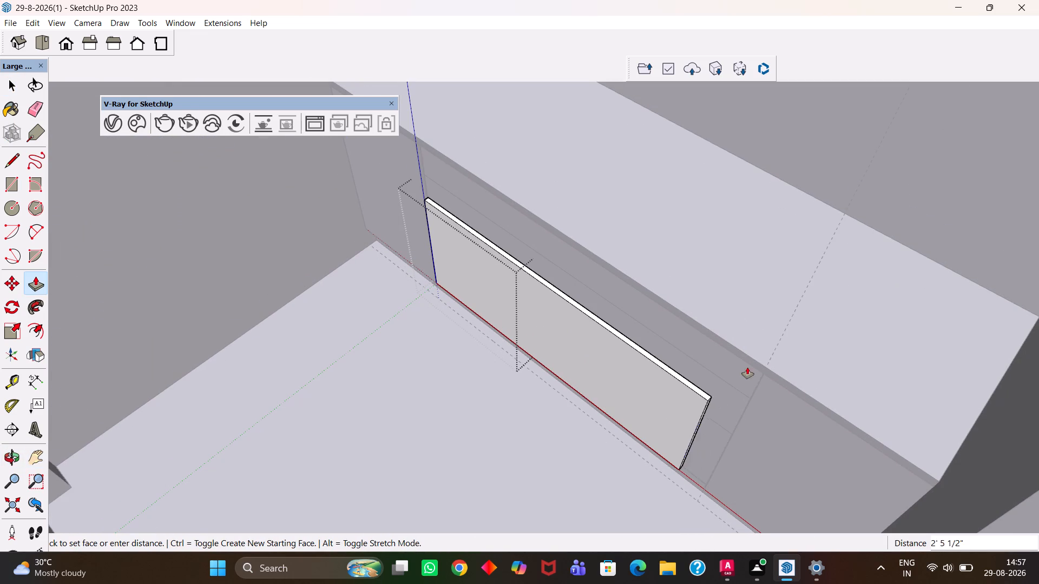
left_click(778, 343)
Examine the extended bottom drawer panel along its length and at both doors.
middle_click_drag(545, 412, 585, 413)
middle_click_drag(604, 413, 622, 412)
middle_click_drag(691, 387, 701, 387)
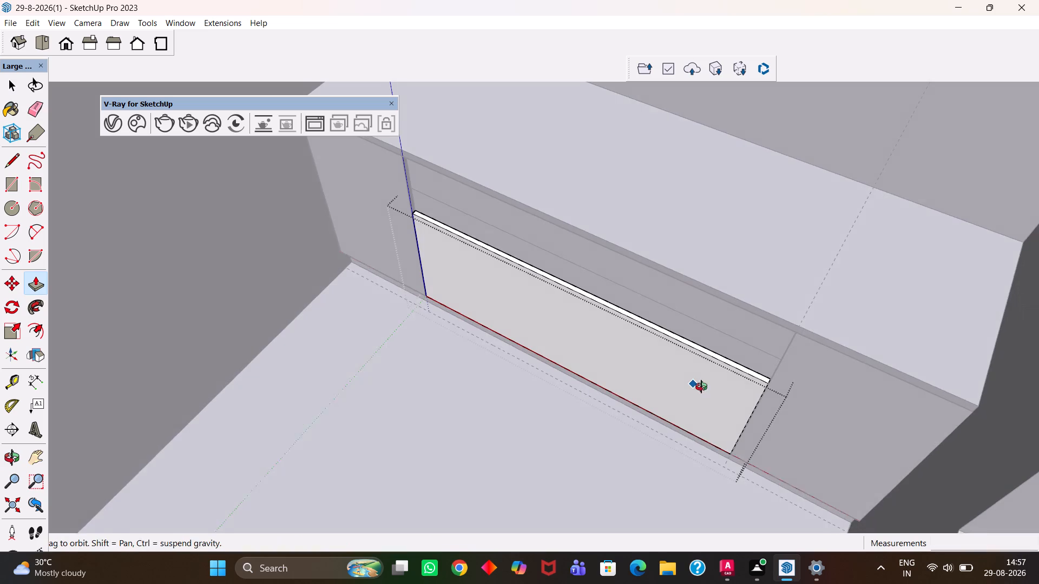
middle_click_drag(701, 387, 702, 387)
key("h")
left_click_drag(645, 339, 526, 422)
middle_click_drag(670, 407, 723, 373)
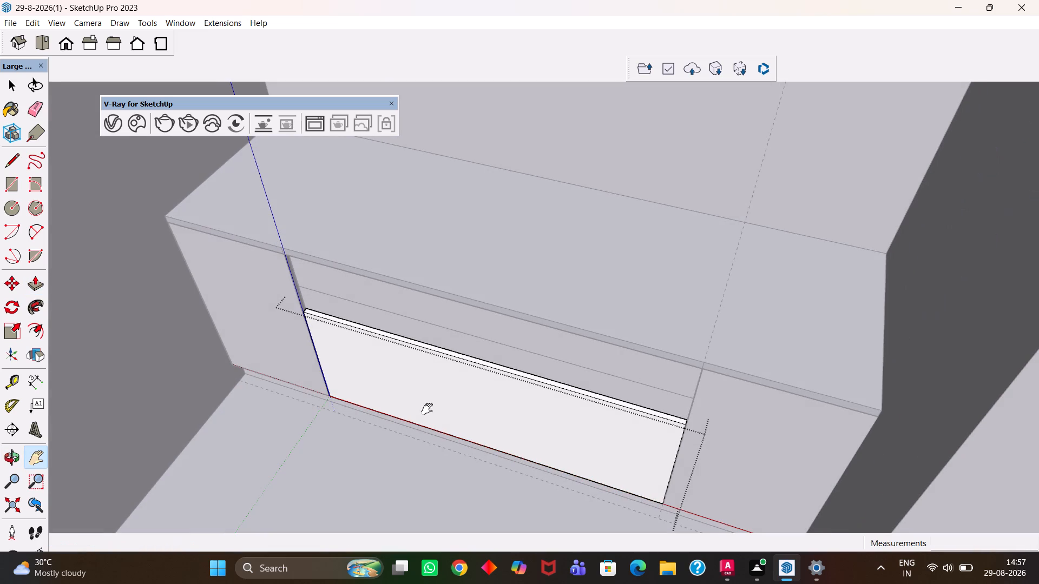
scroll(507, 413, "down", 4)
key("h")
scroll(455, 430, "up", 5)
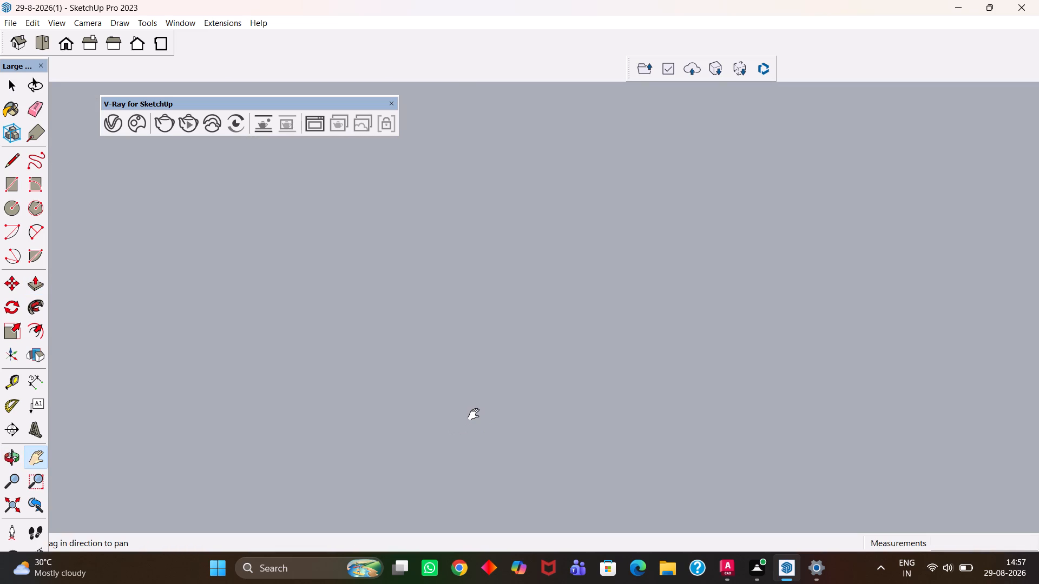
scroll(474, 414, "up", 8)
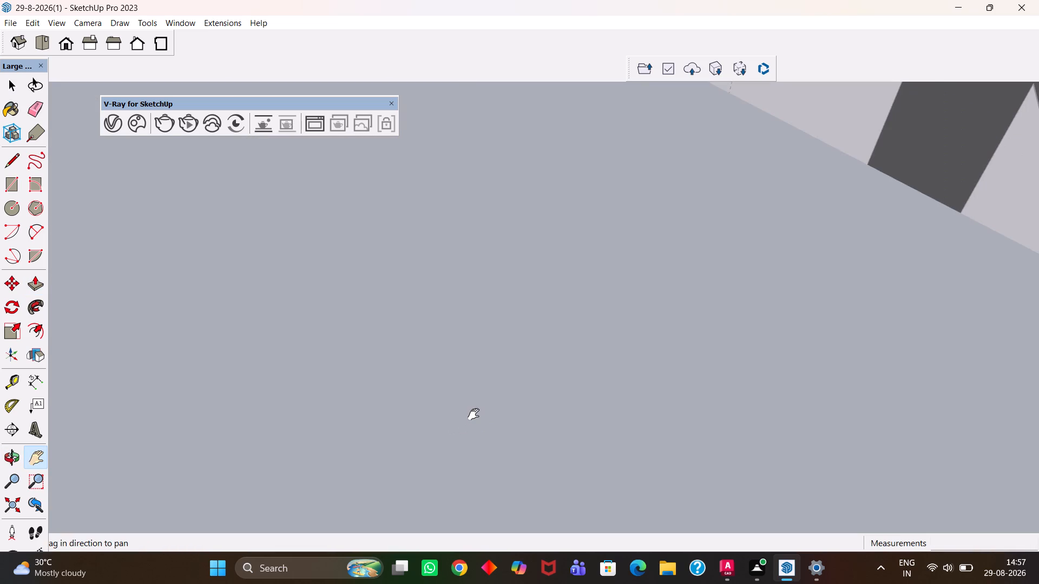
scroll(474, 414, "up", 11)
middle_click_drag(446, 419, 700, 403)
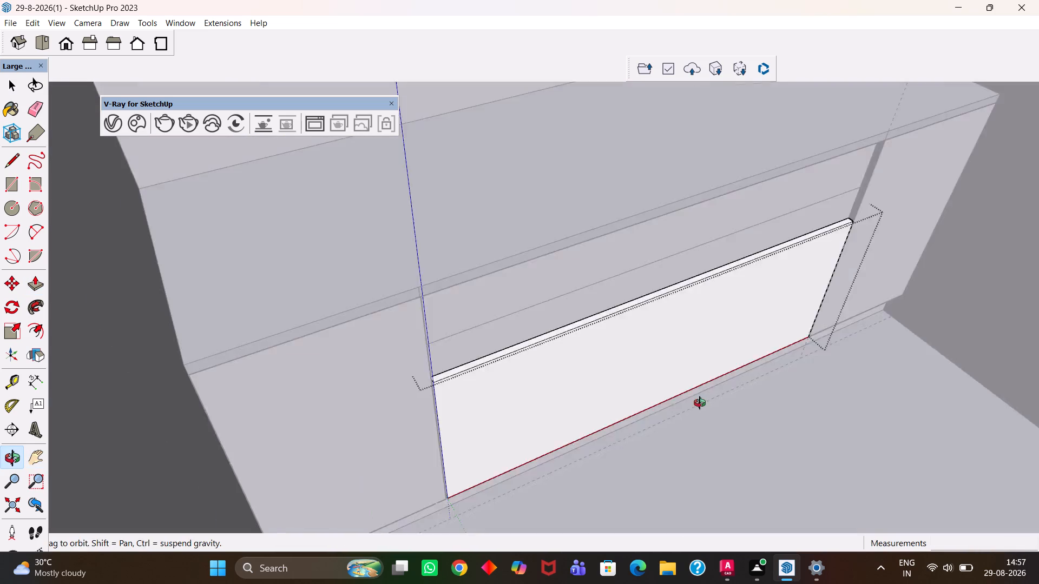
middle_click_drag(700, 403, 714, 398)
middle_click_drag(685, 361, 659, 372)
left_click_drag(593, 366, 288, 408)
left_click_drag(675, 333, 358, 381)
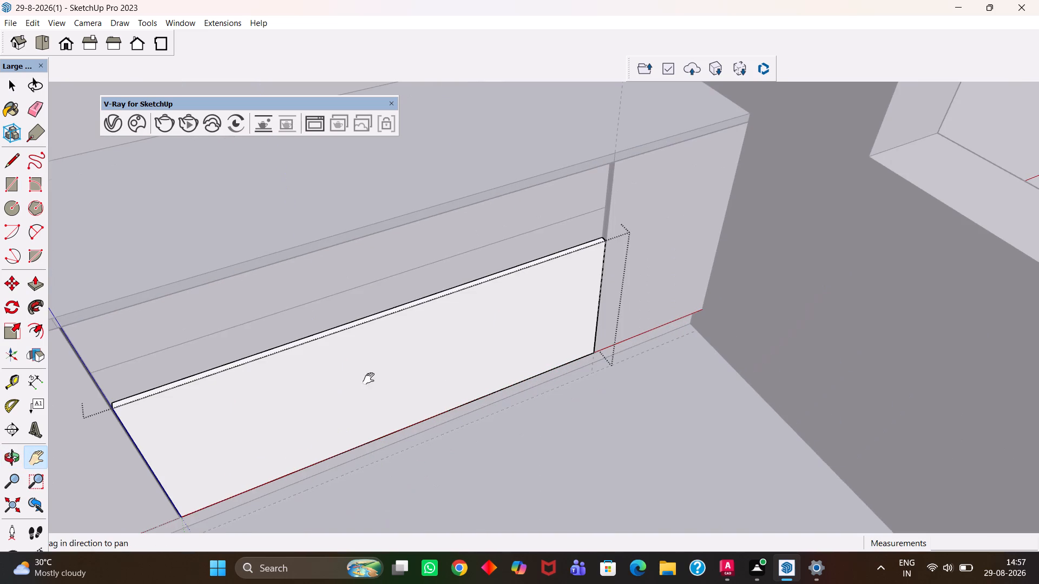
Copy the bottom drawer panel 1' 6" straight up, with its base on the lower panel's top edge.
key("space")
left_click(492, 441)
left_click(485, 361)
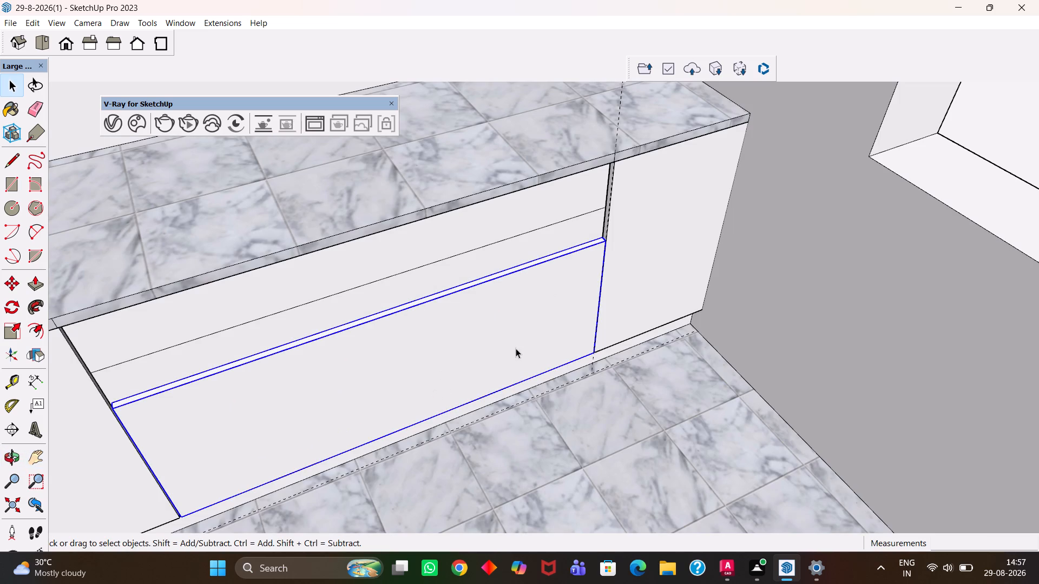
middle_click_drag(516, 348, 467, 359)
scroll(466, 359, "up", 2)
key("m")
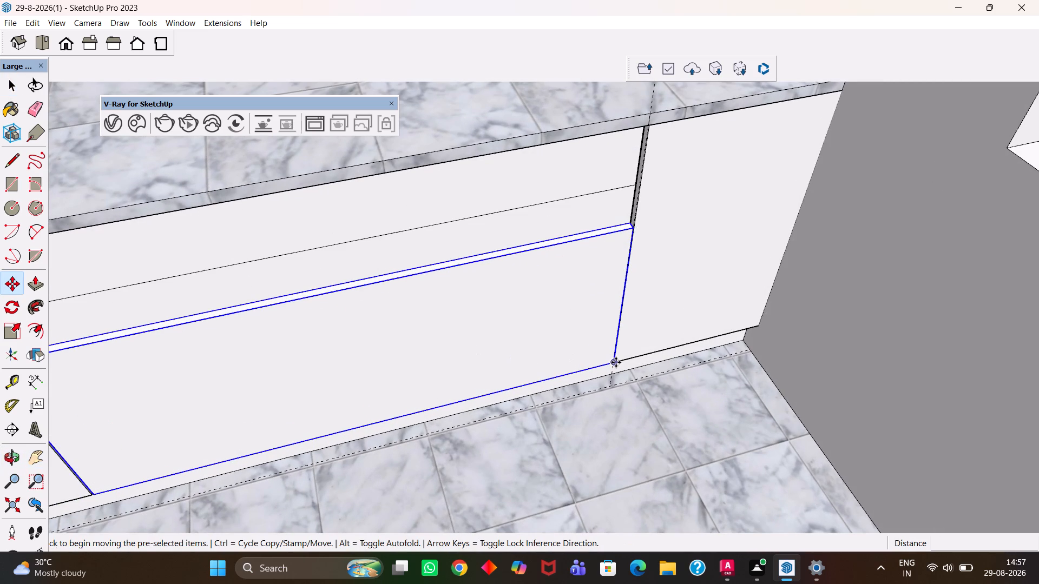
left_click(616, 362)
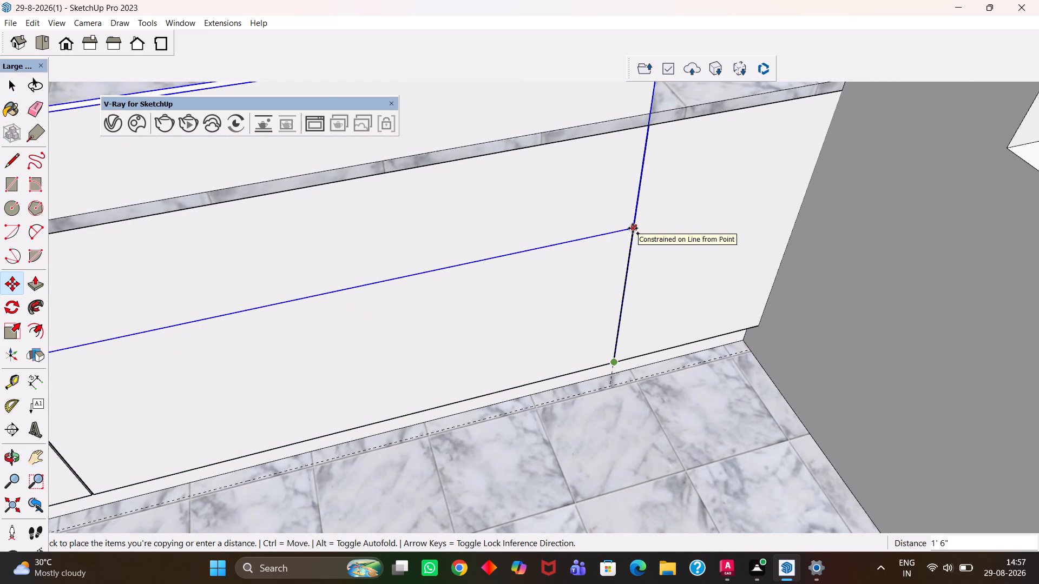
left_click(633, 228)
key("h")
left_click_drag(603, 217, 596, 377)
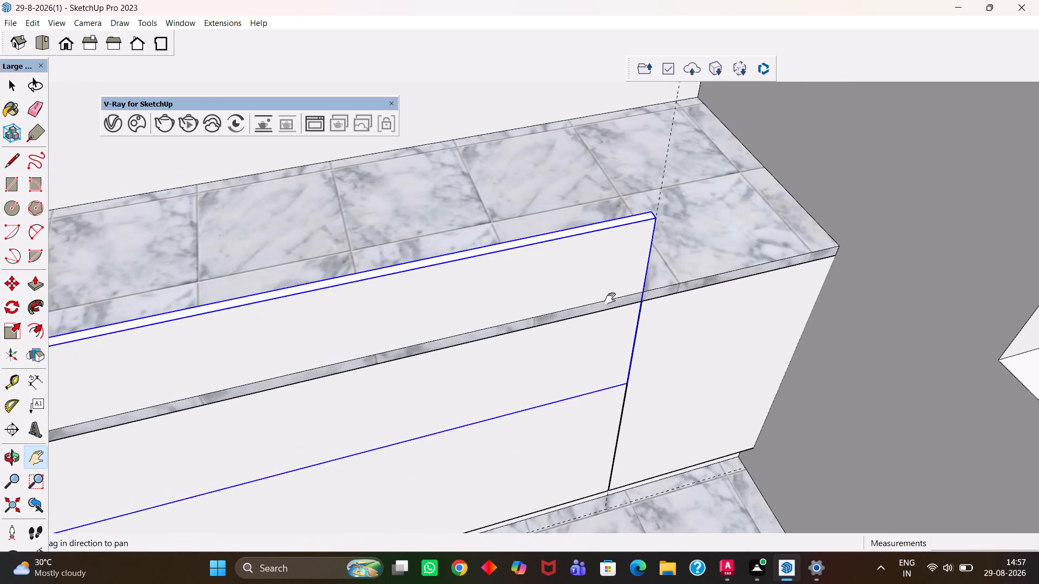
Push/Pull the upper drawer panel copy's top face down 1' 2 1/2" to make it a low drawer front.
middle_click_drag(591, 334, 546, 376)
key("space")
left_click(563, 282)
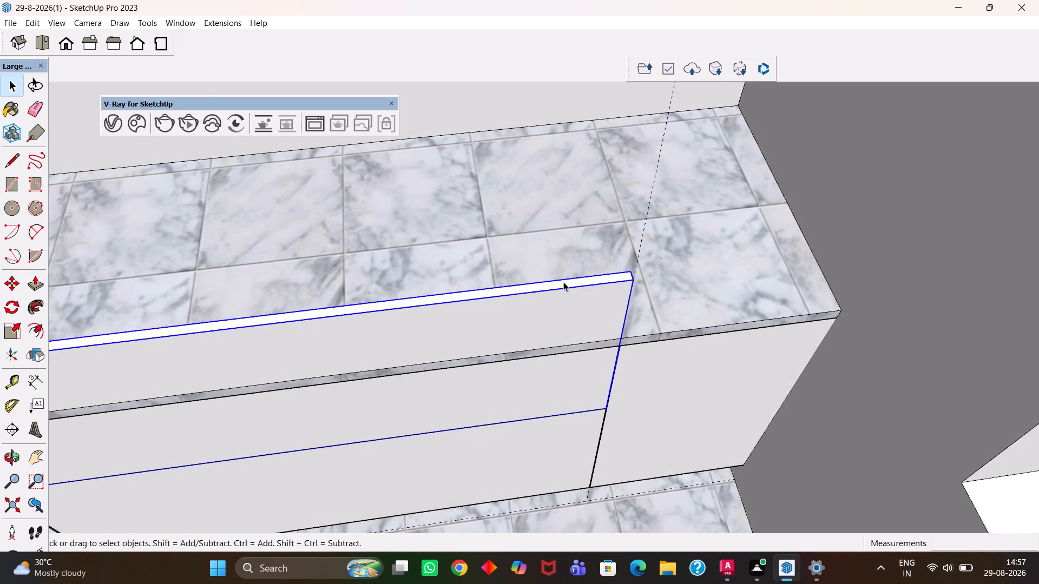
double_click(563, 282)
left_click(565, 284)
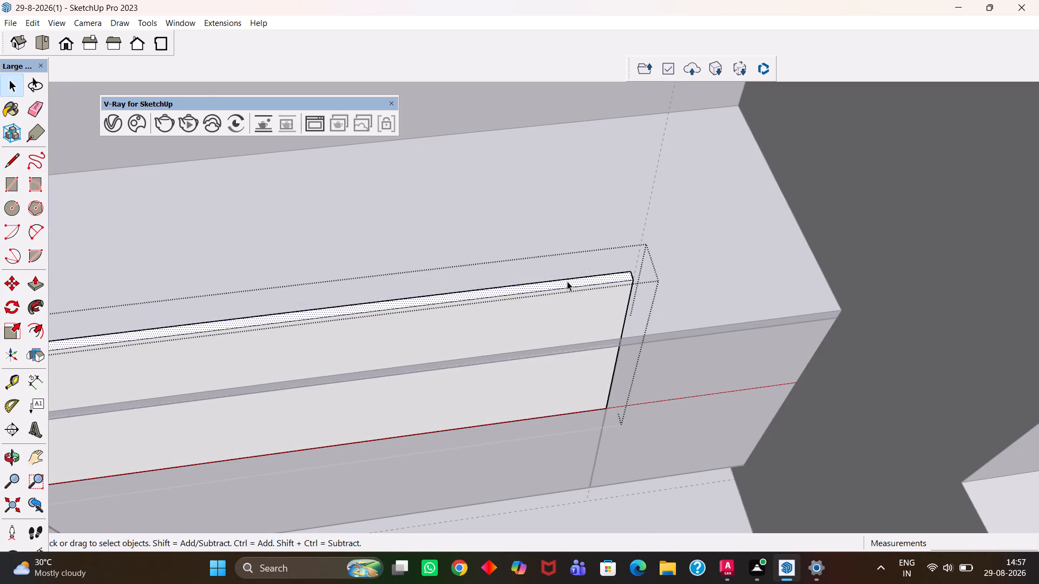
key("p")
left_click(568, 281)
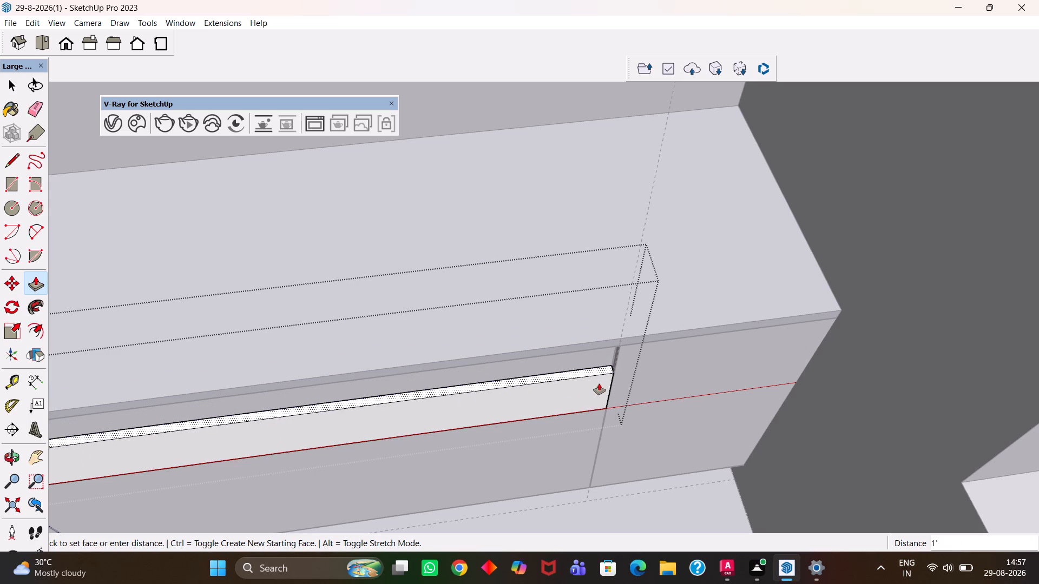
left_click(568, 390)
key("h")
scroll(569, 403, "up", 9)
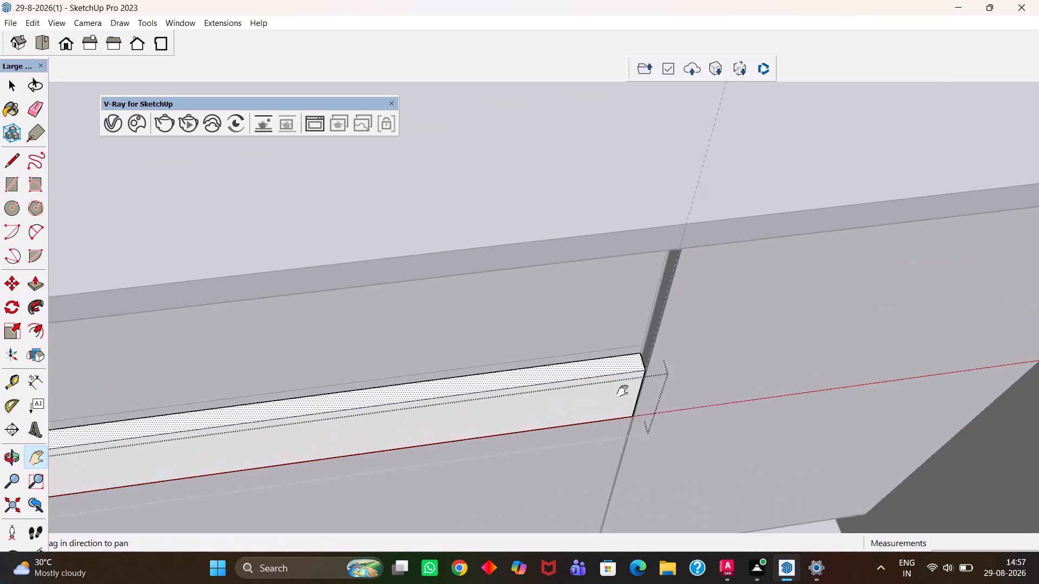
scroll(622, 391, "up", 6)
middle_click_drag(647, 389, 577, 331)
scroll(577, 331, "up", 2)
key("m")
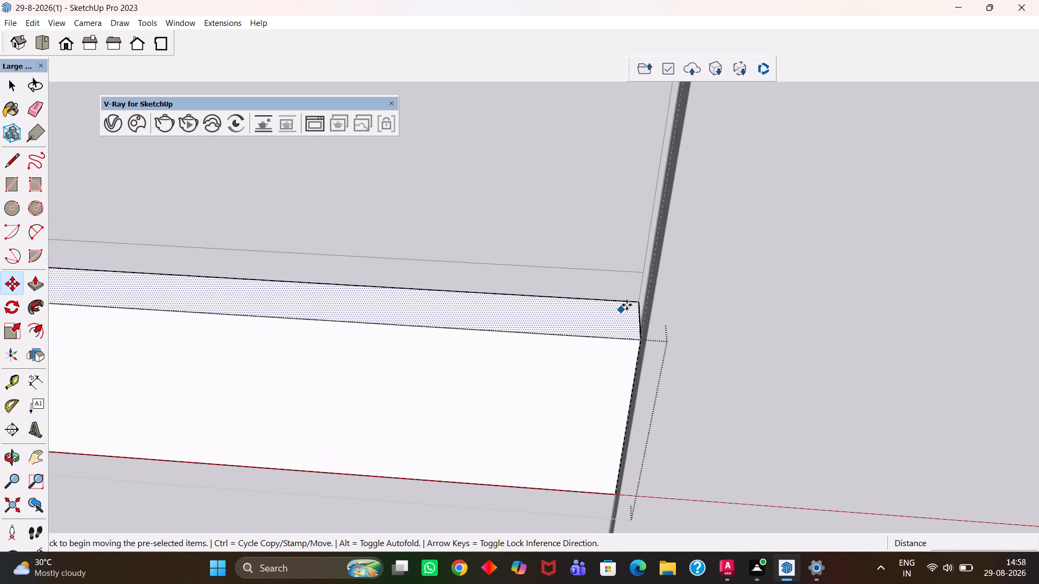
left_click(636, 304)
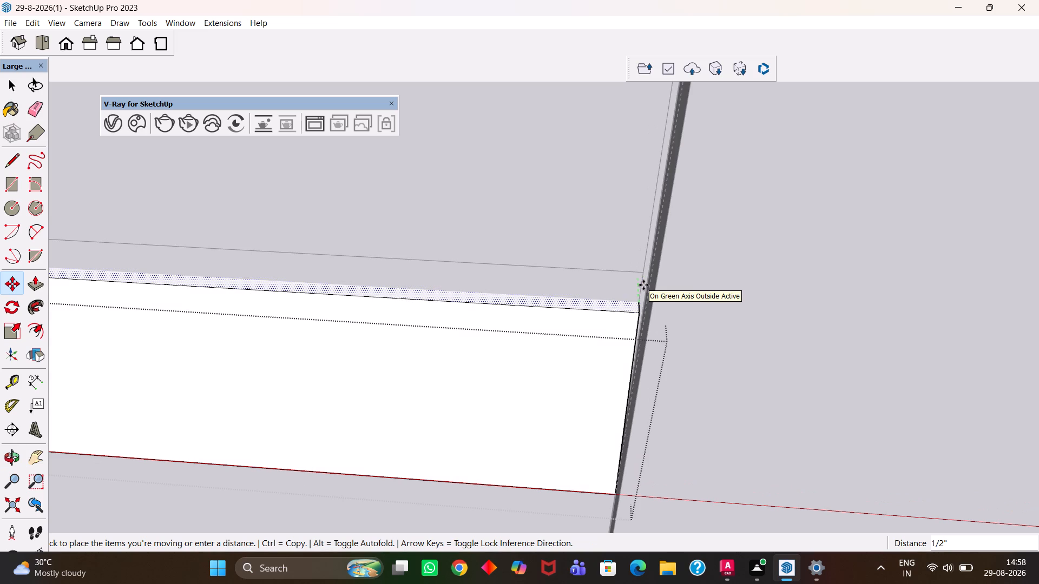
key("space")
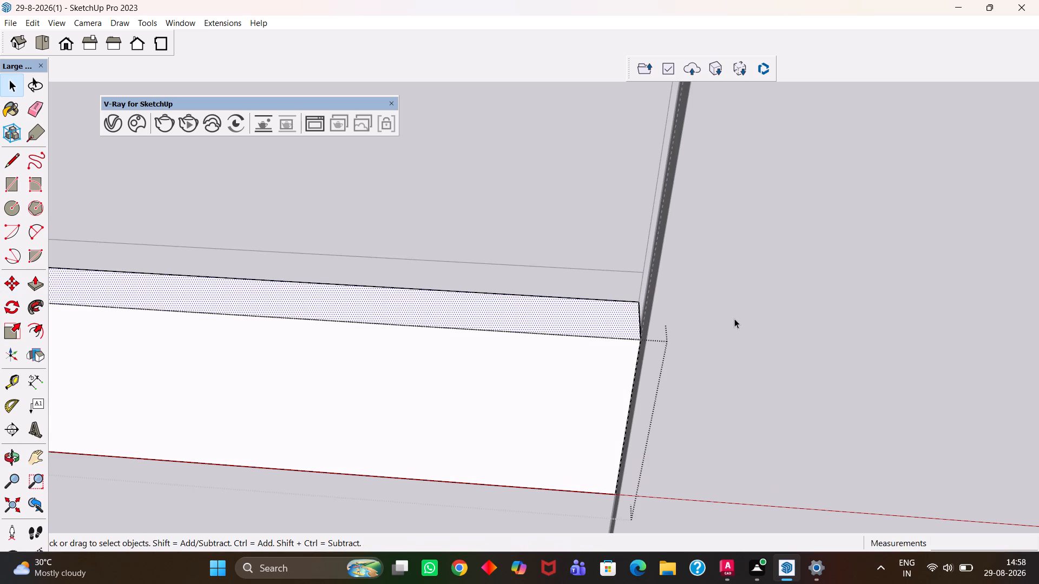
Group all the faces and edges of the shortened drawer panel.
left_click(734, 318)
double_click(547, 382)
double_click(547, 382)
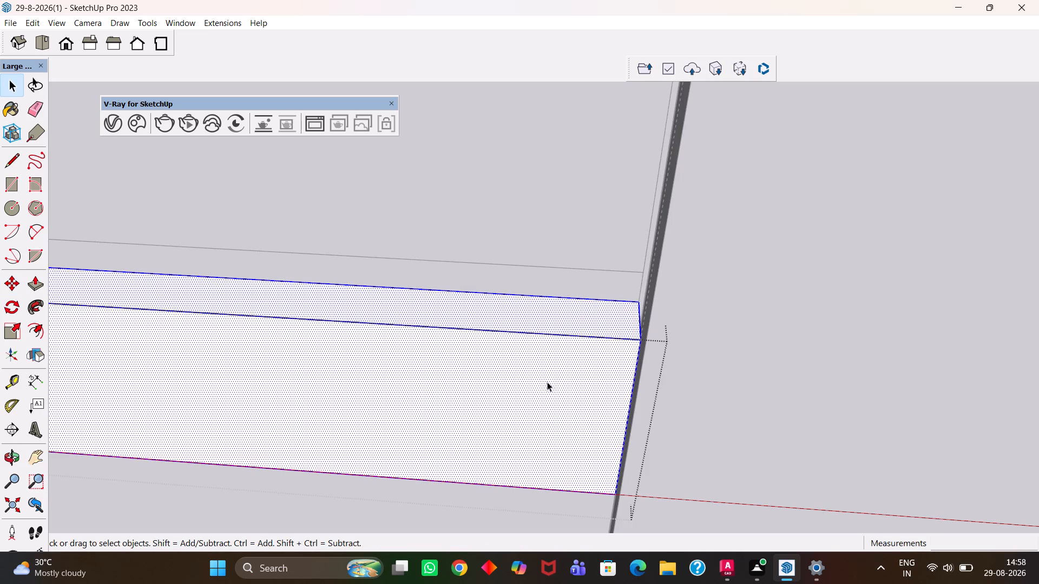
right_click(546, 373)
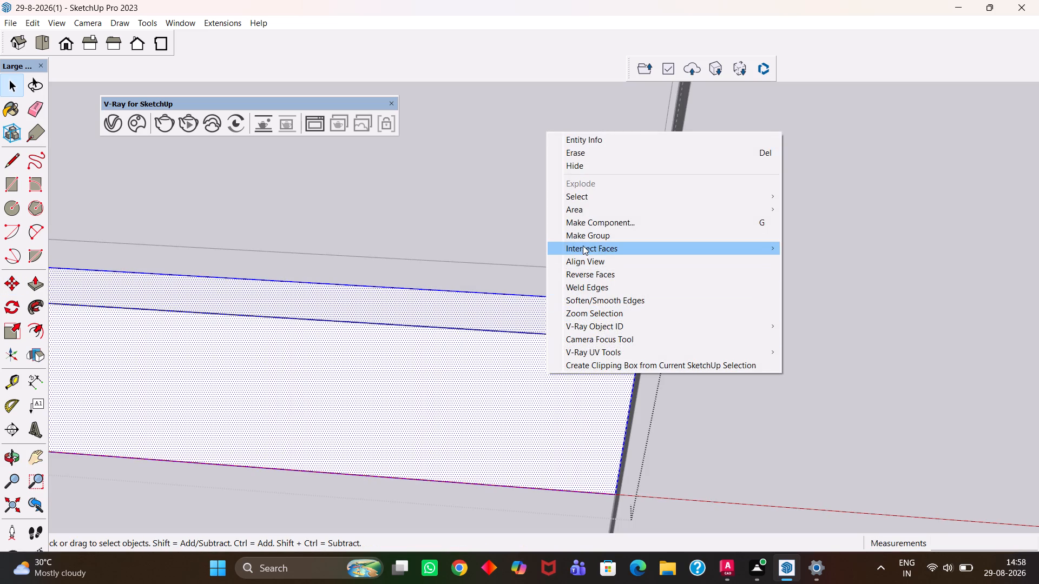
left_click(583, 239)
Move the grouped drawer panel up about 1/2", snapping its rear top corner to the cabinet line above.
scroll(547, 309, "up", 3)
key("m")
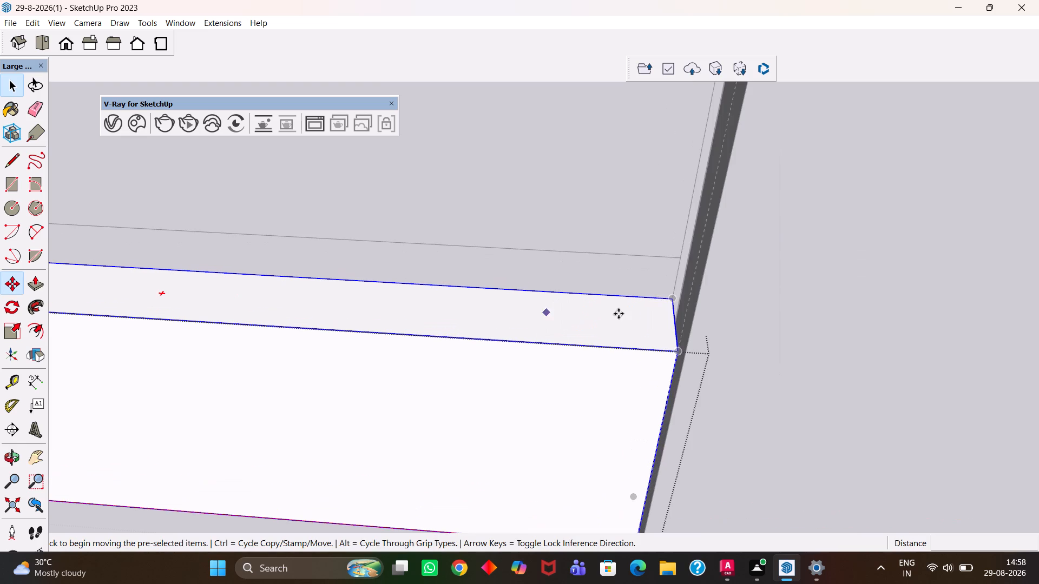
left_click(673, 300)
left_click(682, 264)
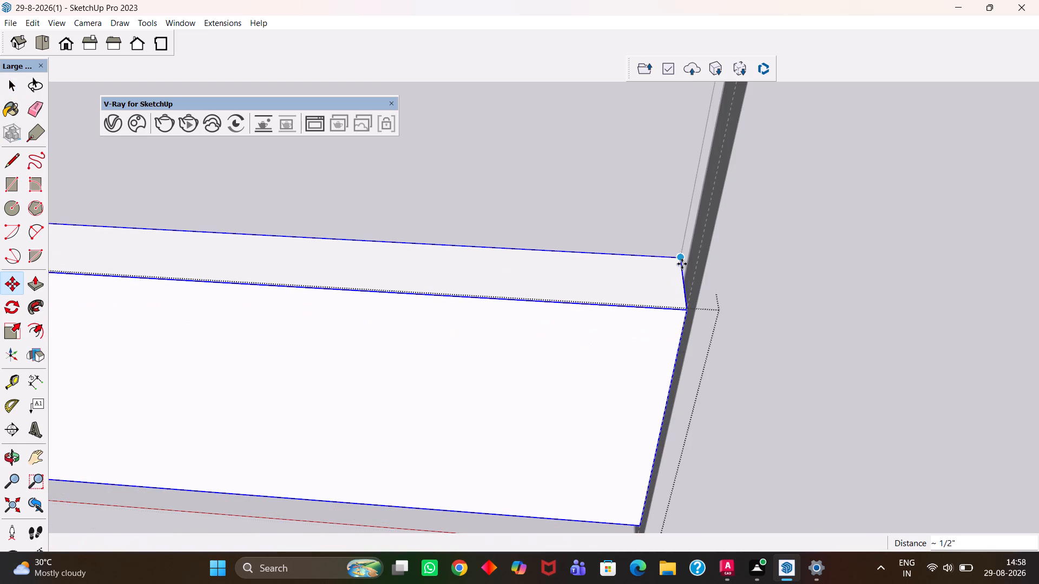
Push/Pull the short drawer panel's bottom face down 1/2" inside its group.
key("h")
scroll(614, 288, "down", 6)
middle_click_drag(566, 336, 642, 214)
scroll(567, 333, "up", 1)
middle_click_drag(595, 372, 542, 258)
scroll(581, 343, "up", 1)
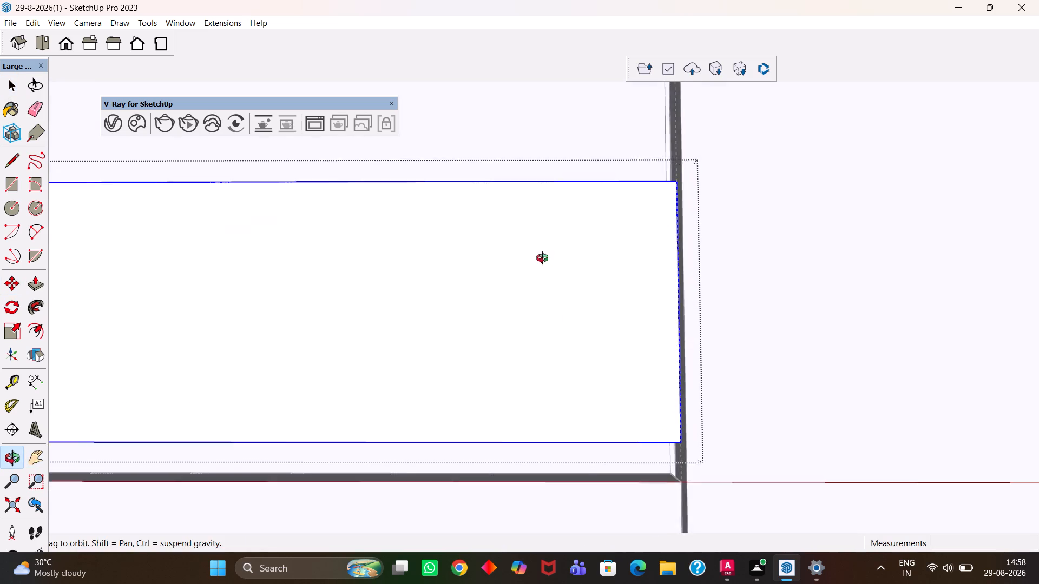
middle_click_drag(542, 258, 541, 253)
scroll(606, 433, "up", 4)
middle_click_drag(628, 447, 591, 359)
scroll(615, 405, "up", 1)
key("space")
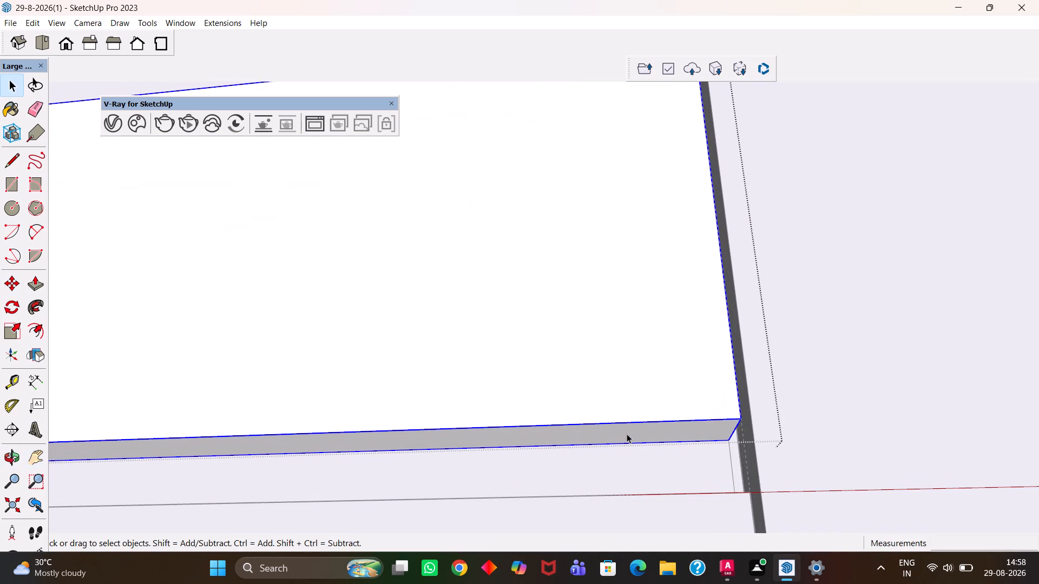
left_click(627, 434)
left_click(627, 434)
left_click(629, 431)
left_click(629, 431)
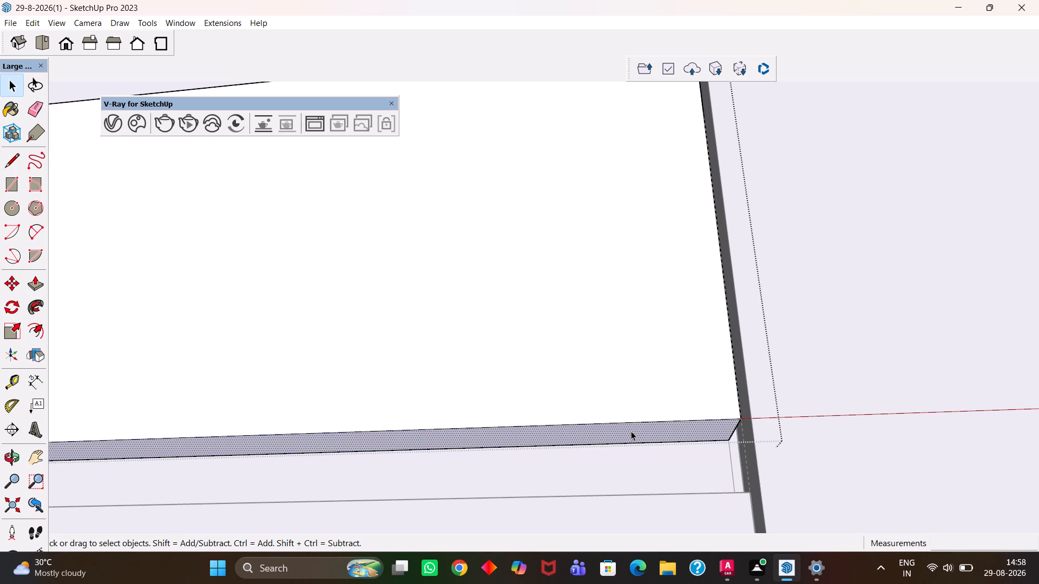
key("p")
left_click(635, 433)
left_click(676, 432)
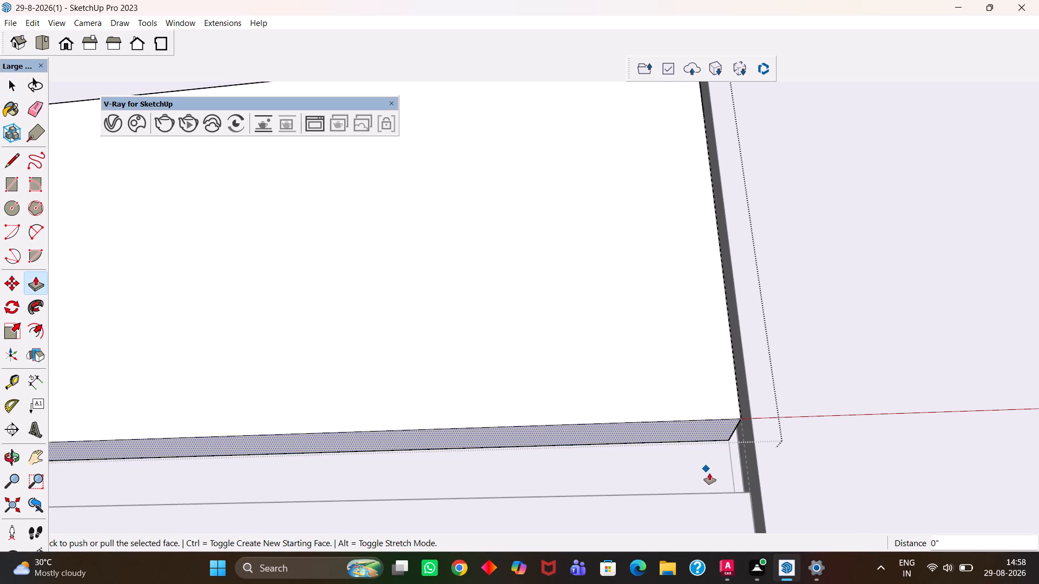
left_click(702, 431)
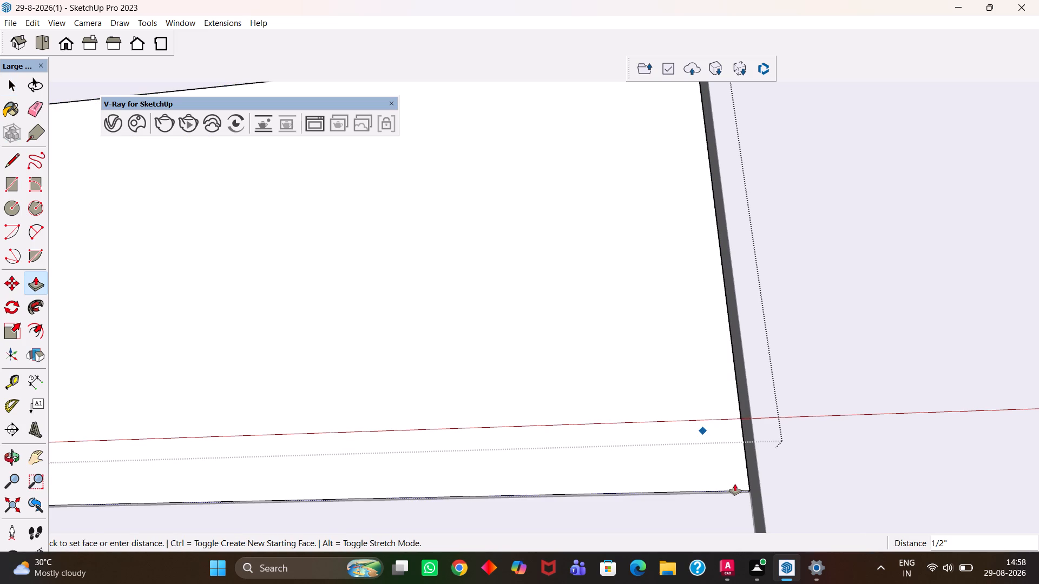
left_click(735, 484)
Examine the short drawer panel along its full length between the two doors.
key("h")
scroll(601, 447, "down", 5)
middle_click_drag(582, 389, 604, 478)
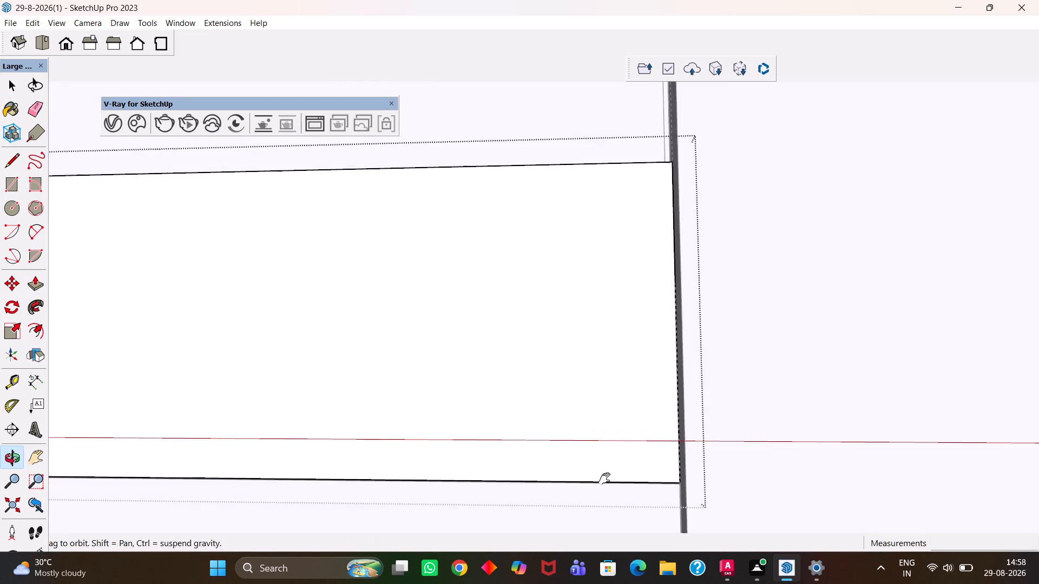
scroll(604, 479, "down", 11)
middle_click_drag(489, 357, 570, 497)
scroll(529, 439, "up", 1)
scroll(576, 417, "down", 4)
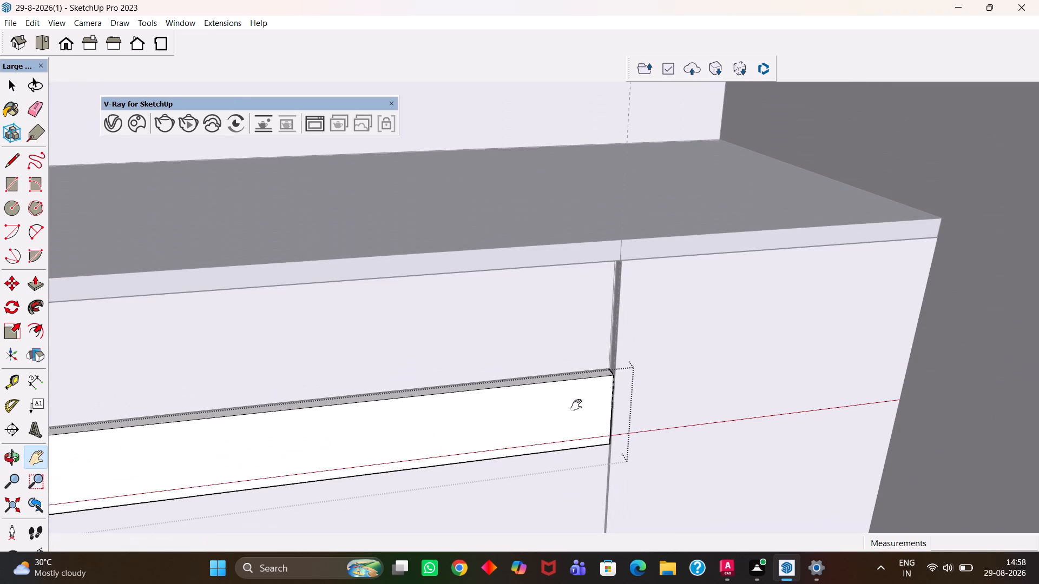
middle_click_drag(576, 405, 571, 408)
scroll(585, 417, "down", 3)
middle_click_drag(589, 410, 523, 445)
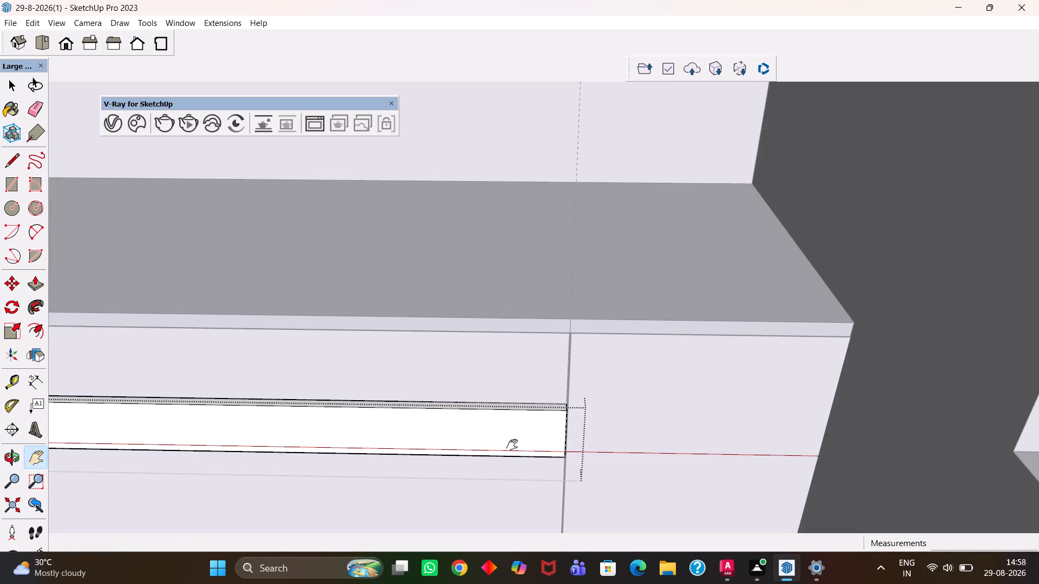
scroll(512, 445, "up", 1)
key("h")
left_click_drag(439, 430, 634, 418)
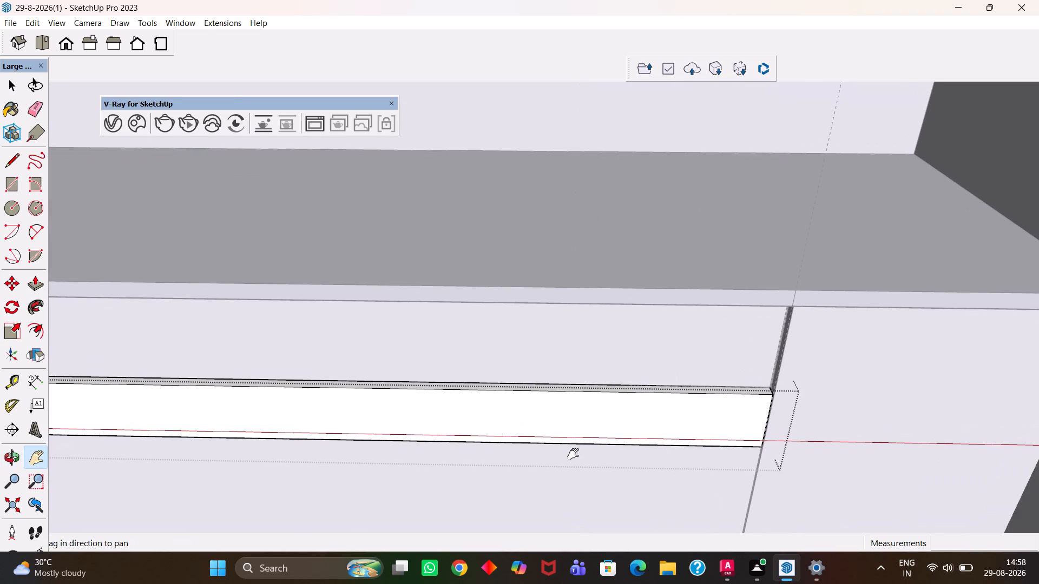
scroll(541, 403, "down", 5)
middle_click_drag(508, 408, 526, 420)
scroll(514, 415, "up", 1)
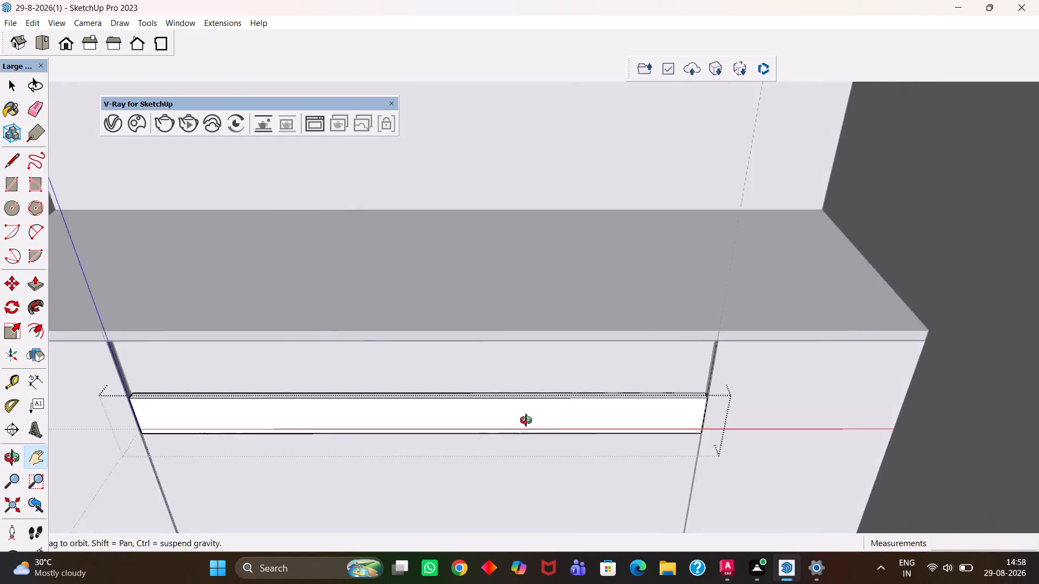
Push/Pull the short drawer panel's top face up 1/2".
middle_click_drag(526, 420, 527, 347)
scroll(652, 350, "up", 5)
scroll(702, 343, "up", 6)
middle_click_drag(707, 345, 711, 352)
key("space")
scroll(732, 346, "up", 2)
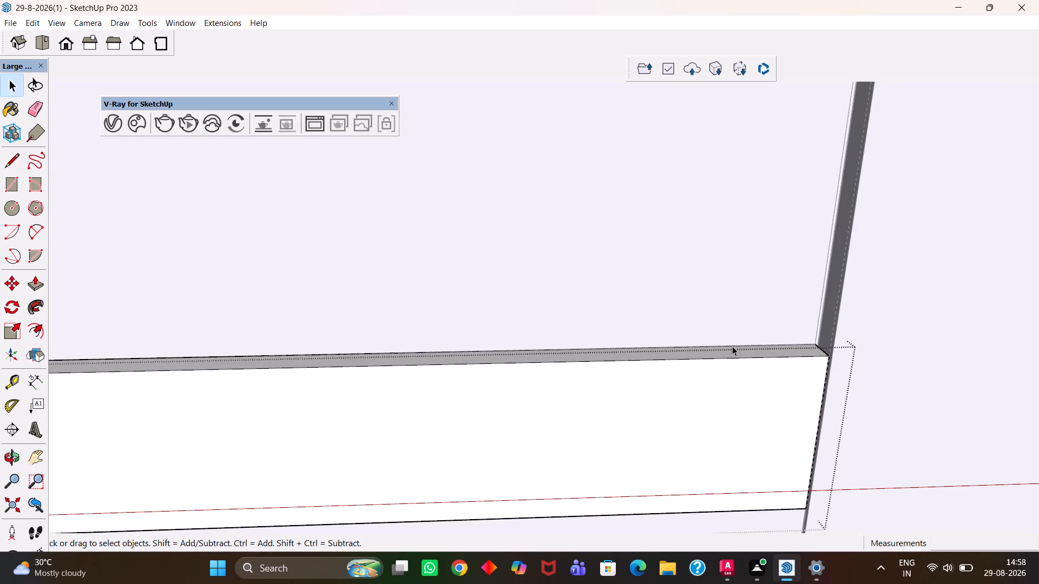
scroll(732, 346, "up", 4)
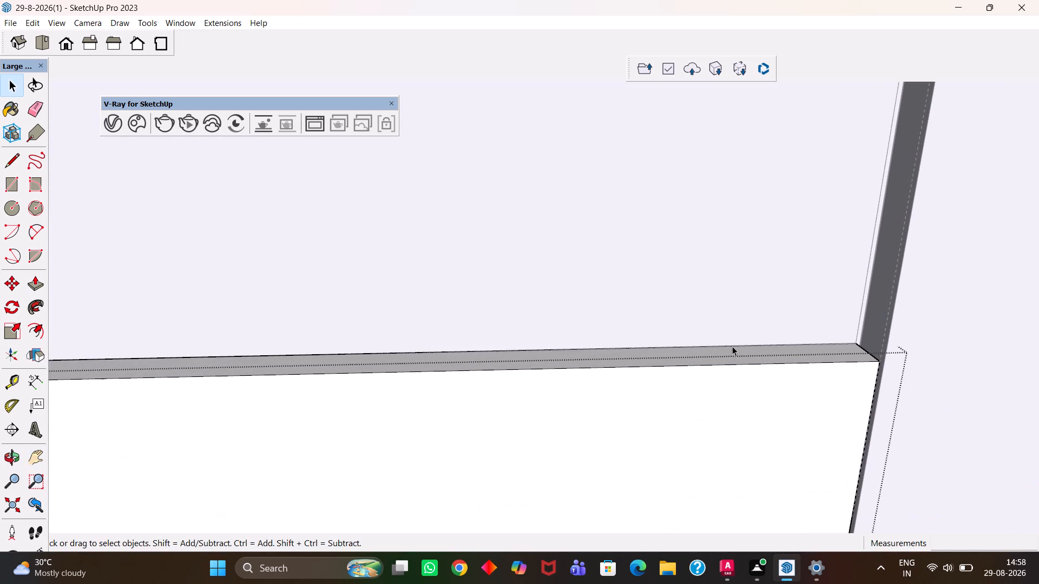
scroll(732, 346, "up", 5)
middle_click_drag(732, 346, 734, 379)
scroll(734, 379, "up", 1)
left_click(742, 364)
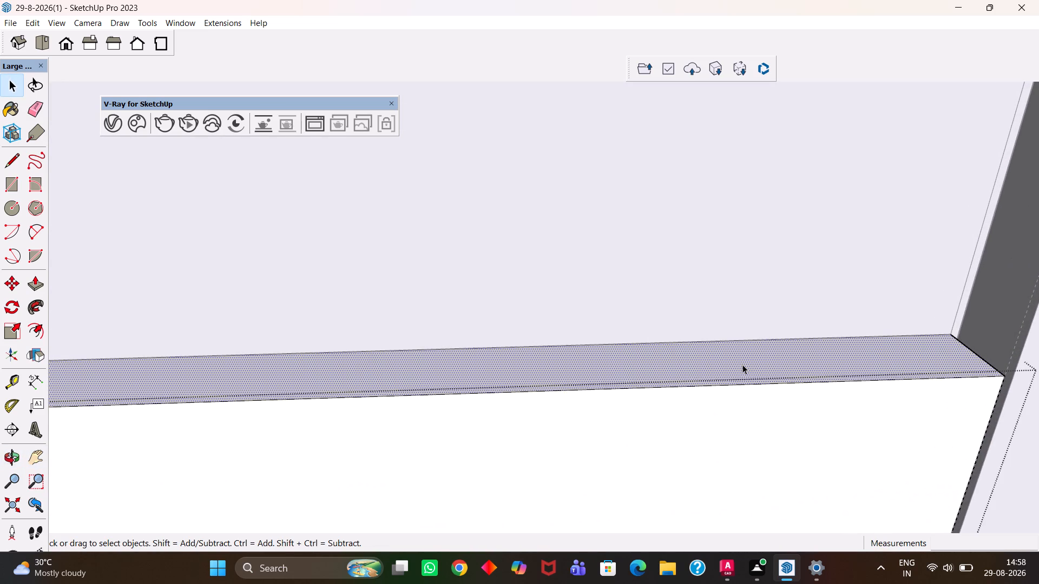
key("p")
left_click(742, 364)
left_click(748, 326)
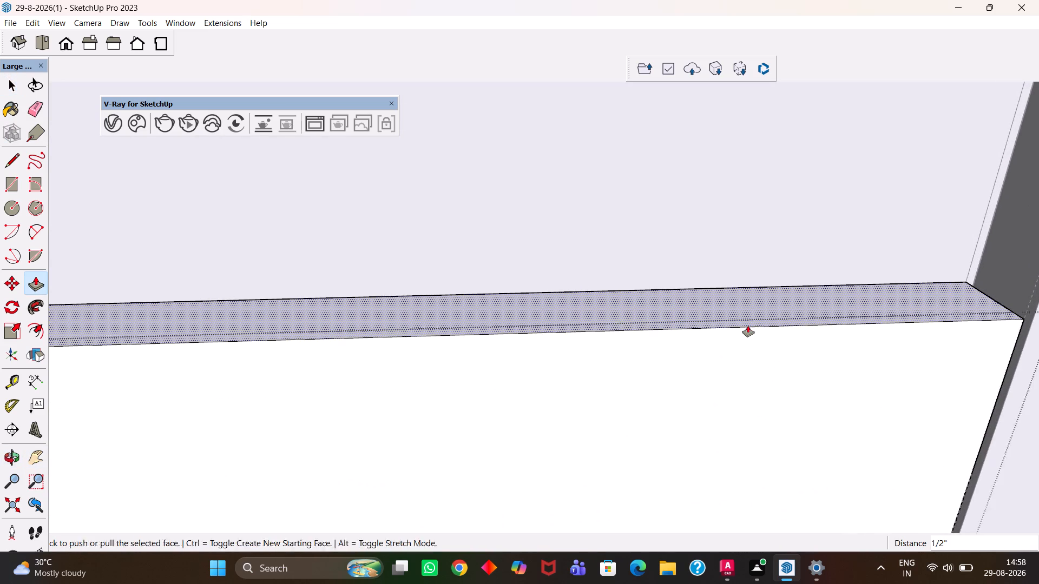
Copy the short drawer panel 4 1/2" straight up, with its base on the original's top edge.
key("h")
scroll(746, 326, "down", 10)
scroll(702, 350, "down", 10)
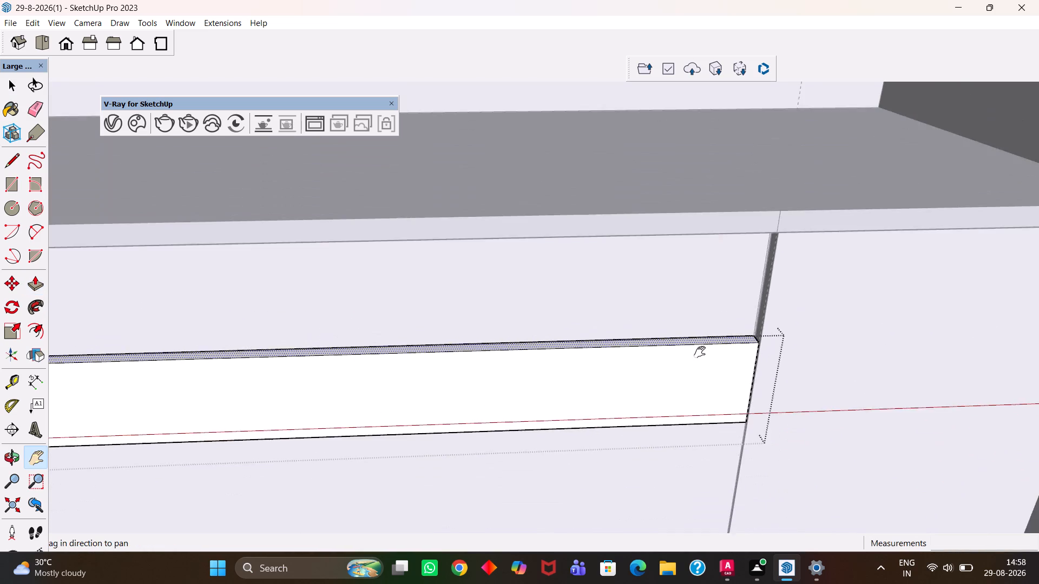
scroll(700, 352, "down", 8)
middle_click_drag(694, 368, 675, 350)
scroll(683, 360, "up", 1)
key("space")
left_click(811, 324)
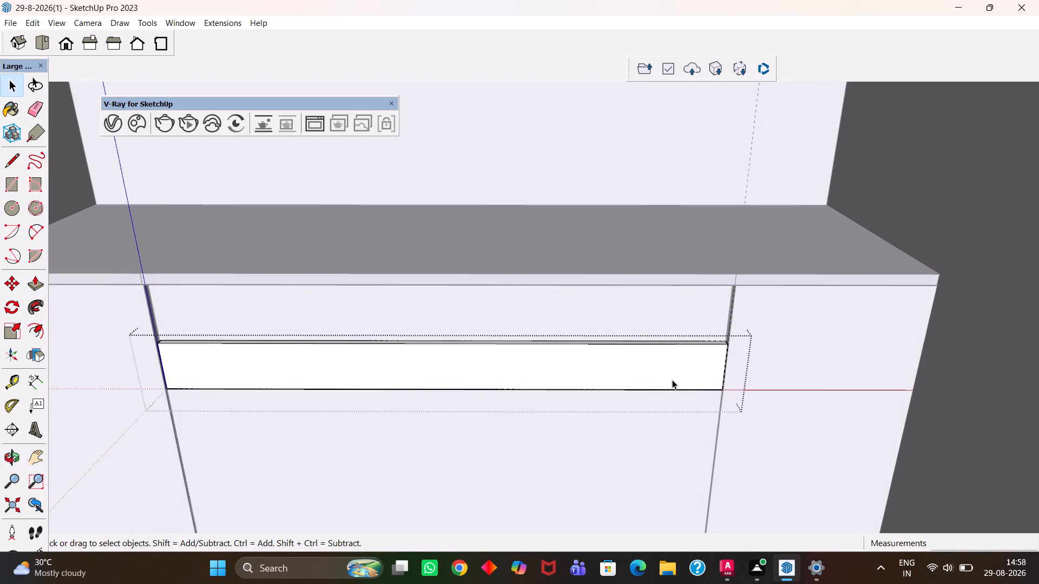
left_click(672, 380)
key("m")
scroll(716, 377, "up", 3)
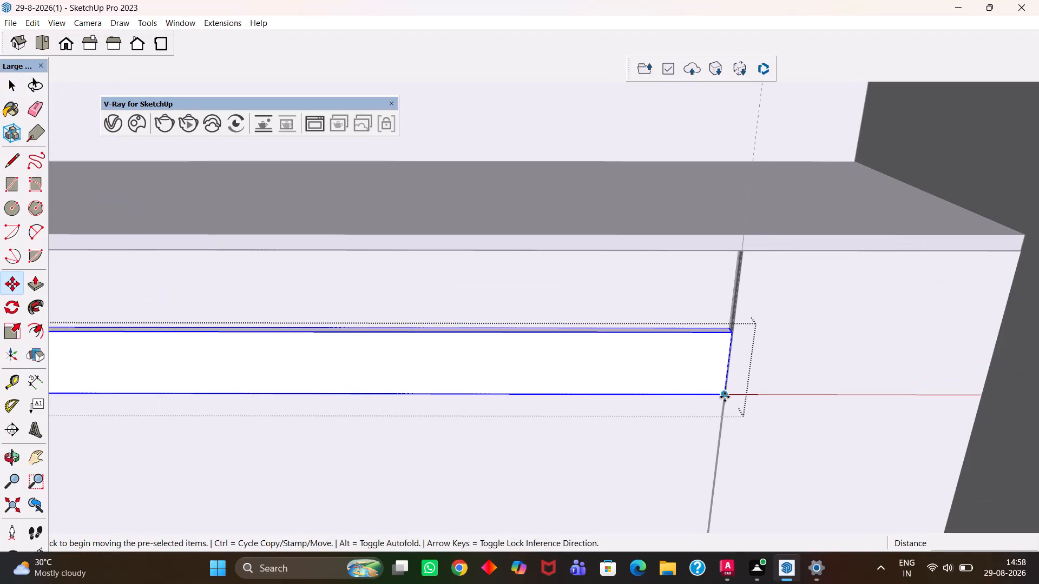
left_click(725, 397)
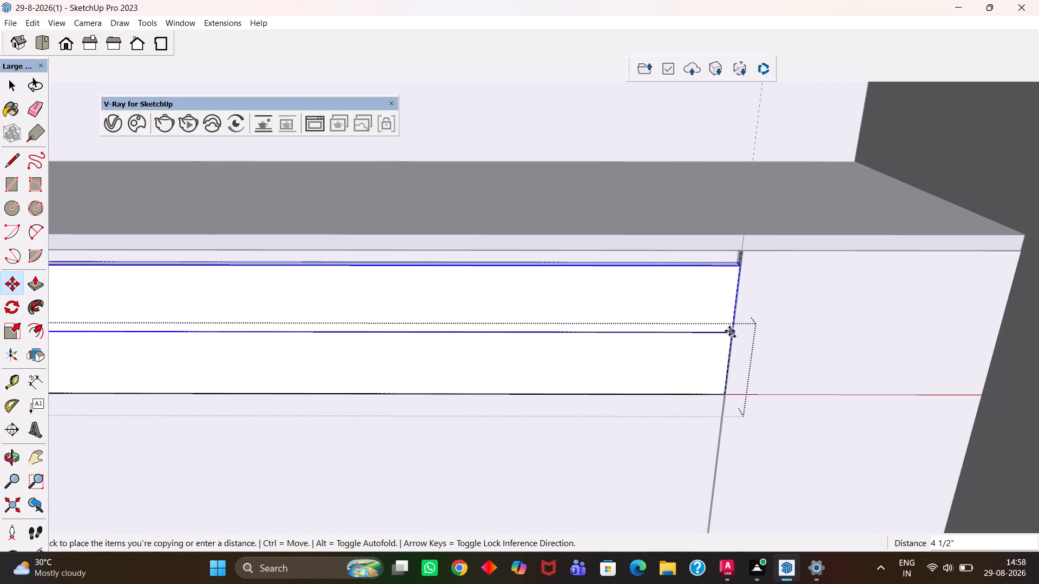
left_click(729, 331)
Move the copied drawer panel up 1/2" so its top meets the underside of the countertop edge.
scroll(715, 264, "up", 10)
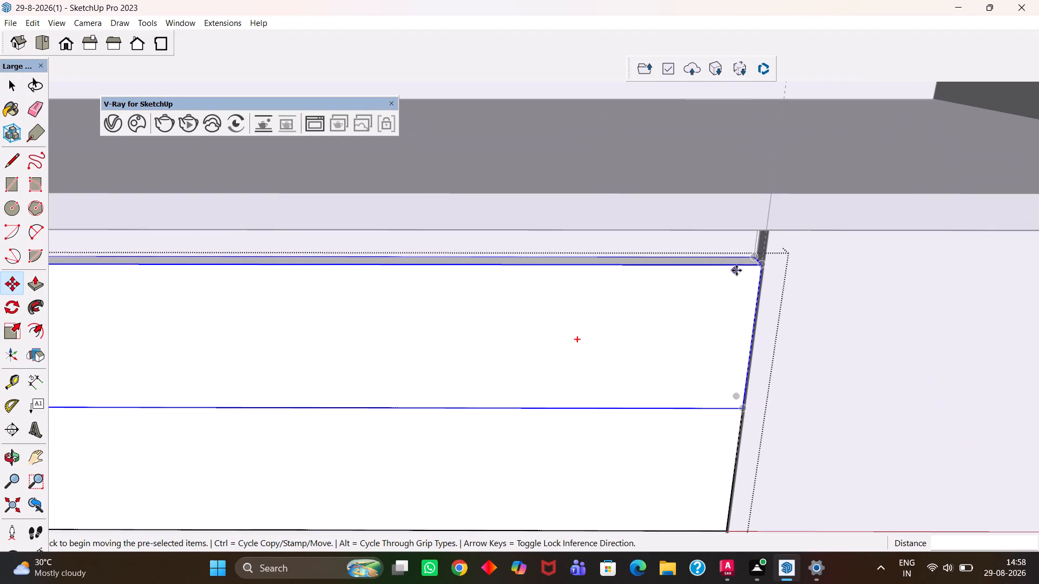
scroll(736, 270, "up", 3)
key("m")
left_click(761, 250)
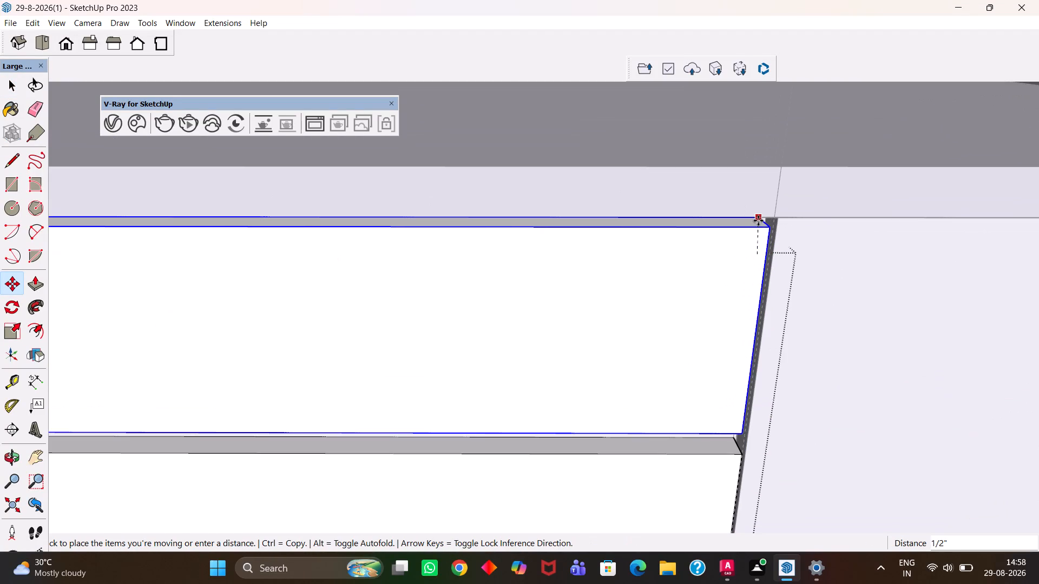
left_click(758, 221)
Open the lower short drawer panel for editing and select its top face.
scroll(669, 374, "up", 4)
key("space")
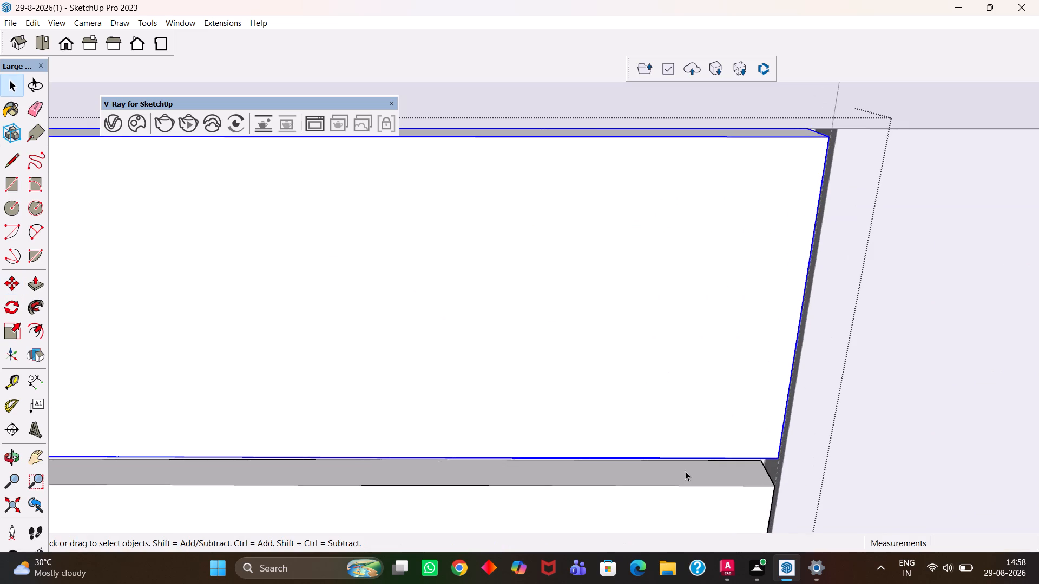
double_click(685, 471)
left_click(686, 473)
double_click(686, 473)
left_click(692, 473)
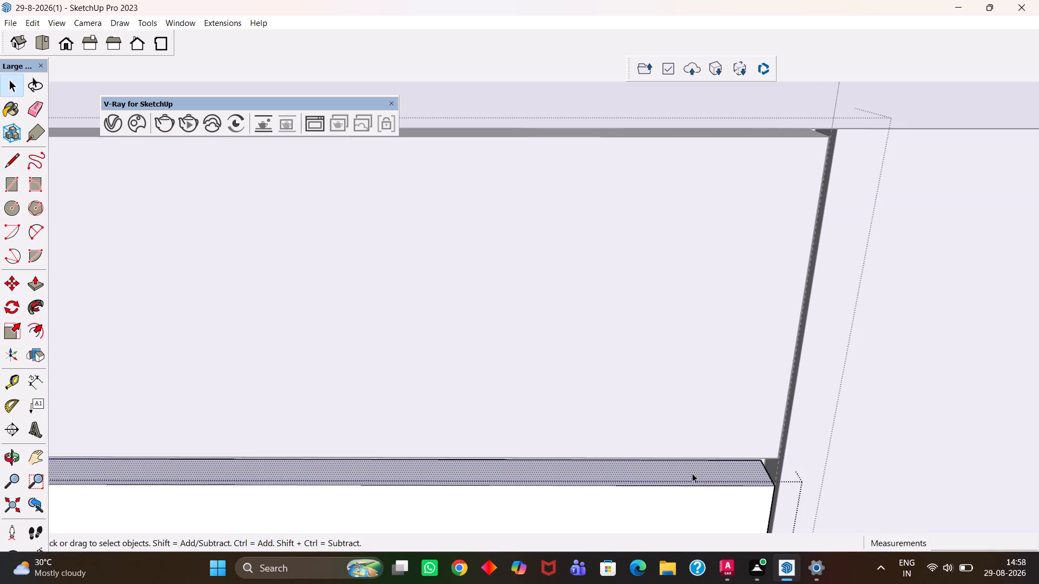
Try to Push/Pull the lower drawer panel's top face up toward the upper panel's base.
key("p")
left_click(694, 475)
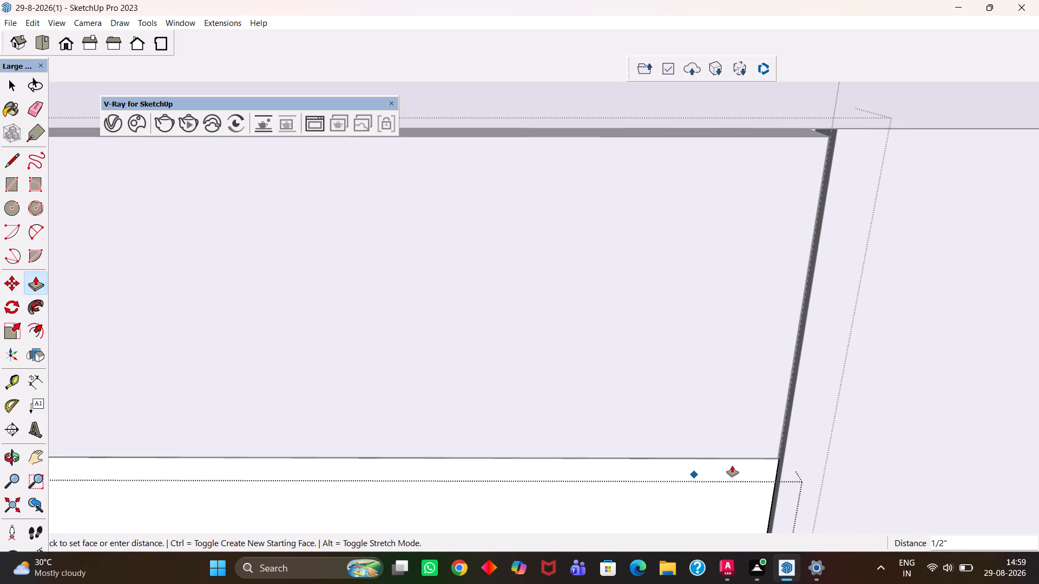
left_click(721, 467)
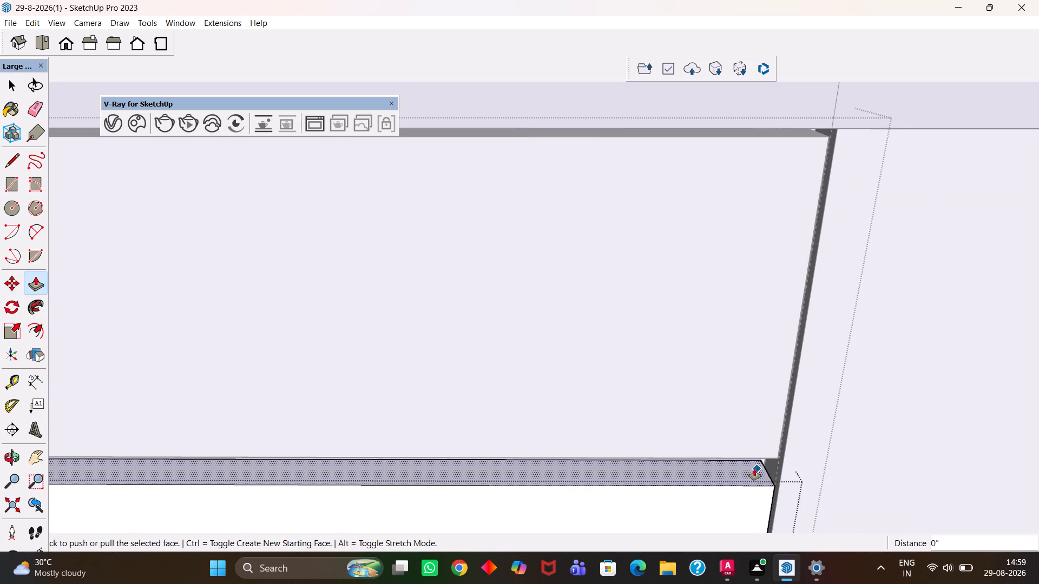
Place a horizontal guide 0.5 mm below the upper drawer panel's bottom edge.
scroll(751, 469, "up", 4)
key("t")
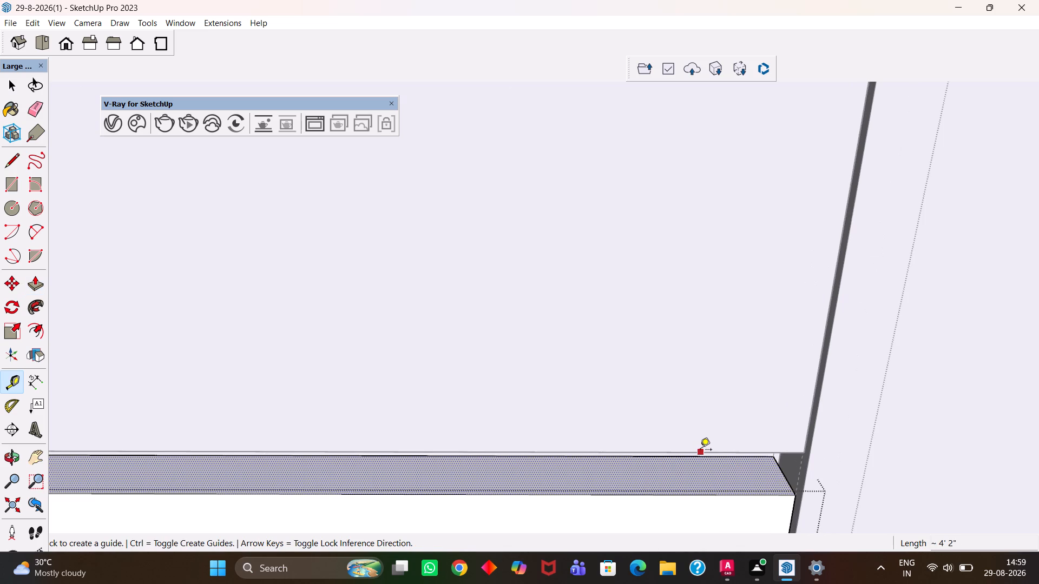
left_click(700, 450)
type("0.5")
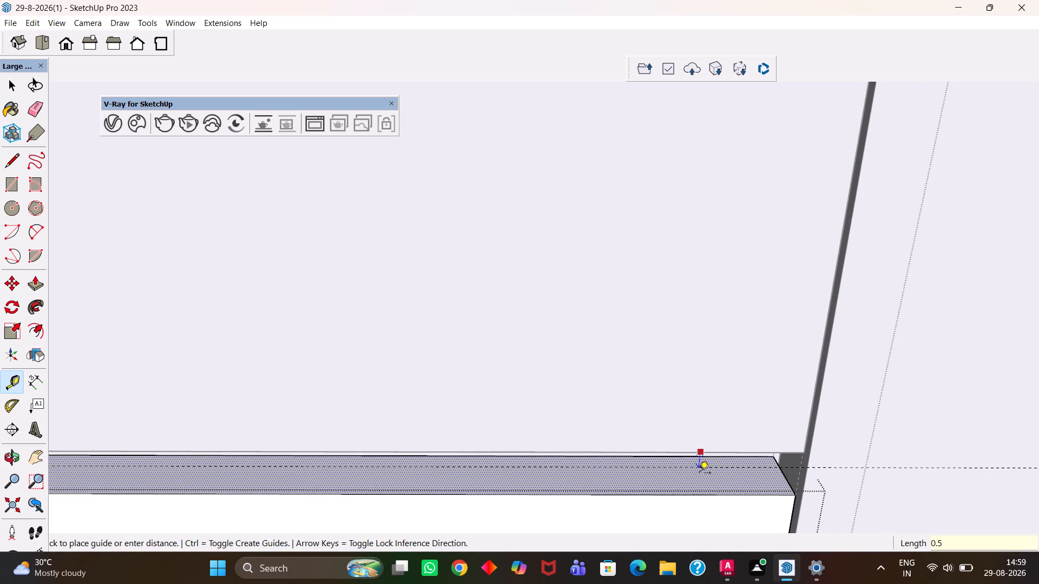
type("MM")
key("Return")
Push/Pull the lower drawer panel's top face up about 1" to the guide beneath the upper panel.
key("space")
left_click(700, 474)
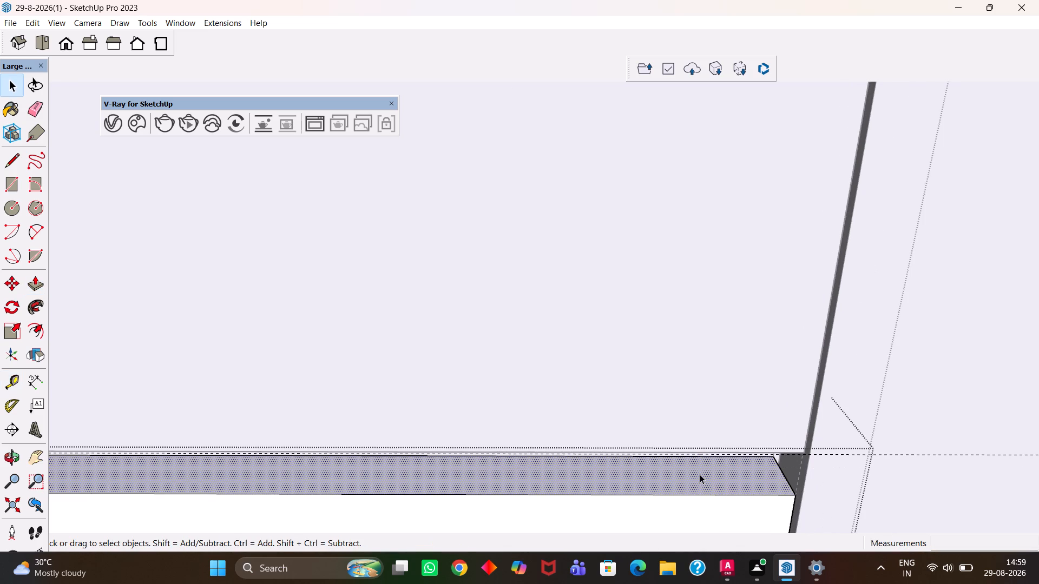
key("p")
left_click(703, 477)
left_click(762, 481)
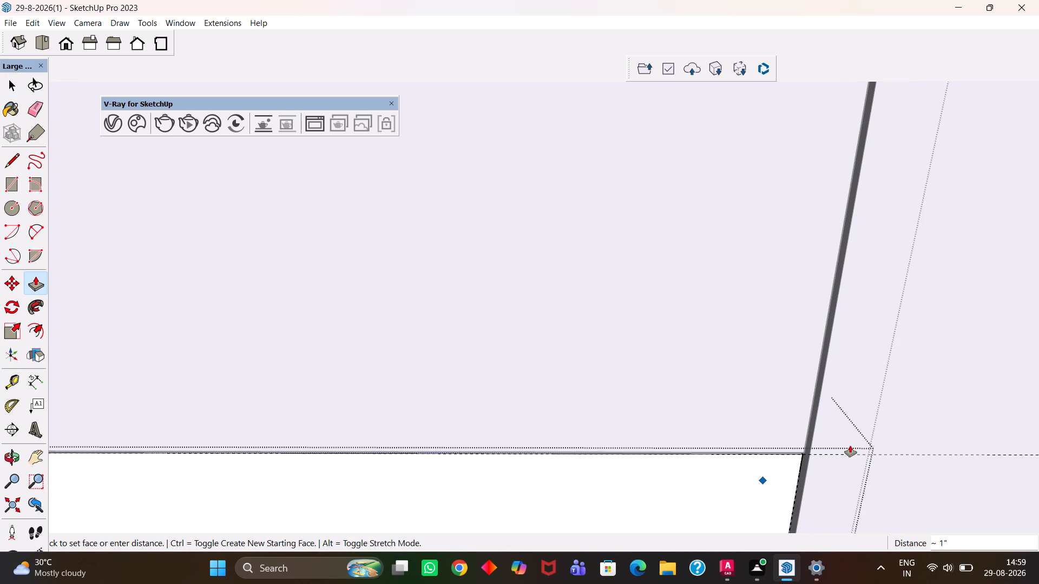
left_click(854, 455)
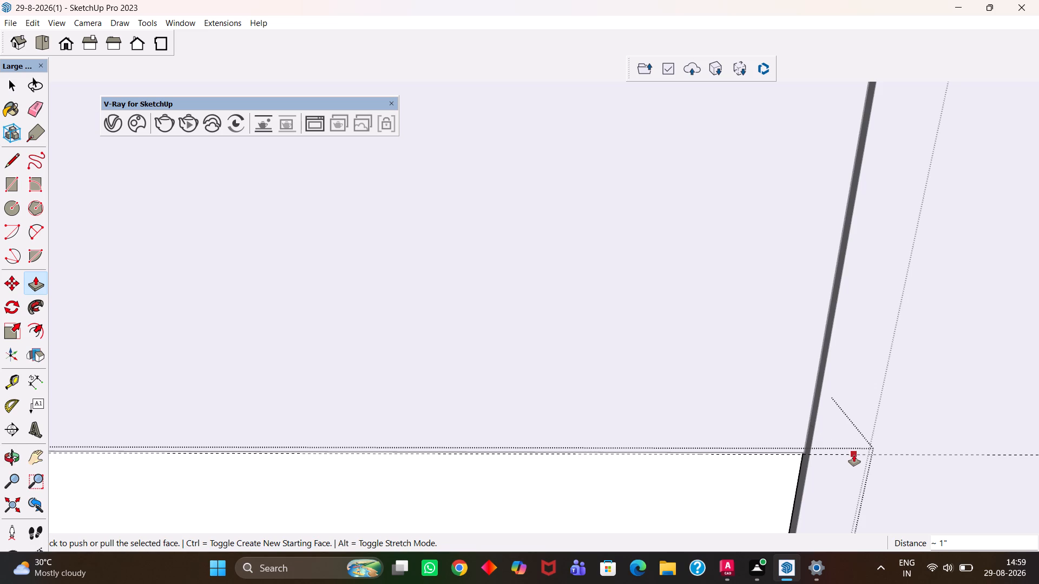
Close the lower drawer panel's group, ending its editing.
key("h")
scroll(744, 424, "down", 20)
scroll(744, 424, "down", 3)
scroll(654, 388, "down", 12)
middle_click_drag(619, 385, 659, 543)
scroll(663, 517, "up", 1)
key("h")
scroll(650, 498, "down", 2)
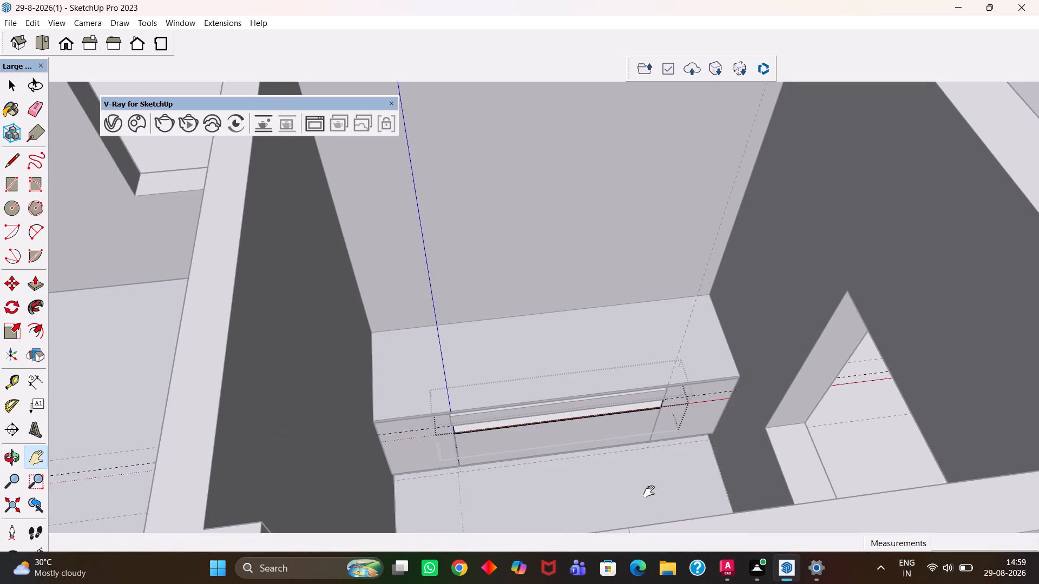
scroll(649, 492, "down", 1)
left_click_drag(626, 473, 617, 409)
middle_click_drag(614, 410, 604, 428)
middle_click_drag(596, 444, 593, 454)
scroll(593, 456, "down", 2)
left_click_drag(607, 385, 607, 464)
scroll(607, 464, "down", 5)
key("space")
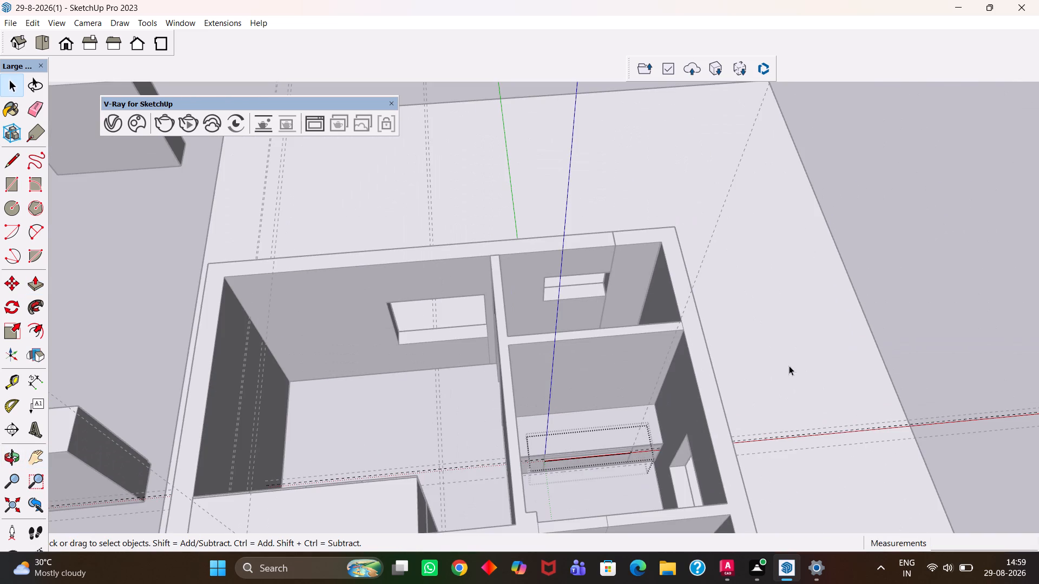
left_click(903, 286)
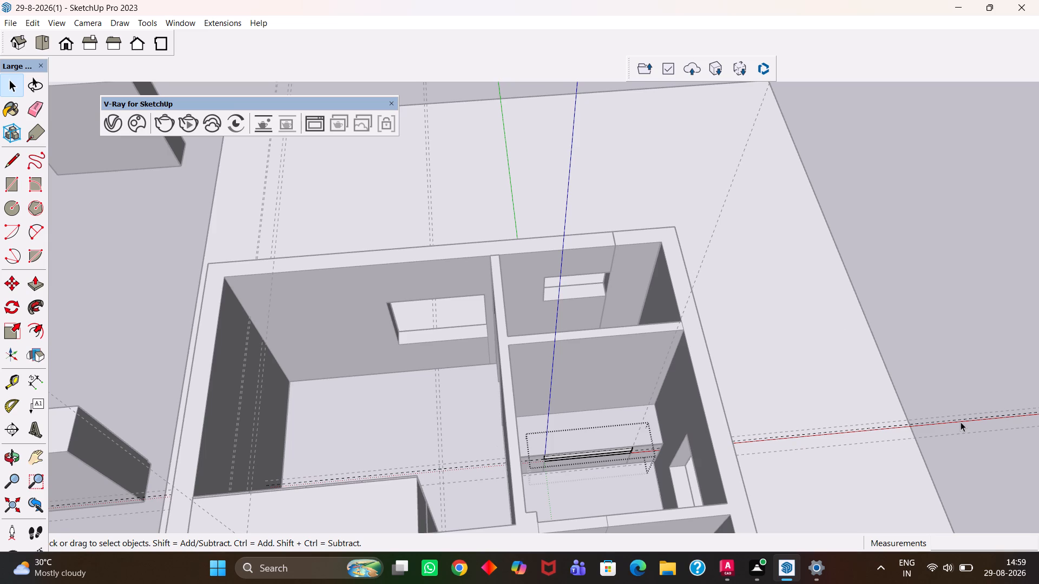
Close the enclosing cabinet group in the small room to return to the whole house model.
key("h")
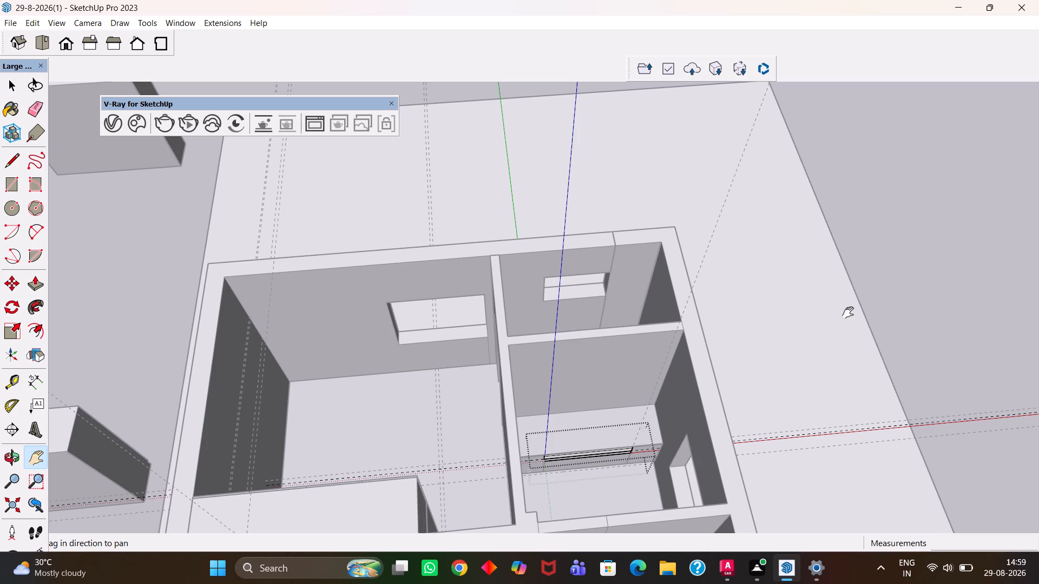
scroll(848, 313, "up", 5)
scroll(848, 313, "down", 7)
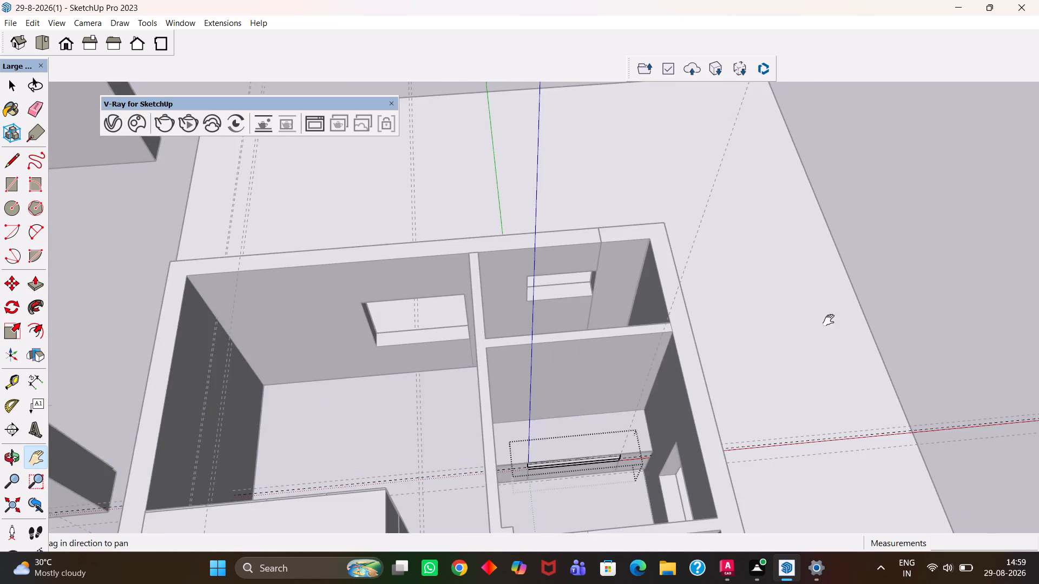
scroll(828, 320, "down", 3)
middle_click_drag(770, 301, 749, 353)
scroll(749, 353, "up", 5)
key("space")
left_click(926, 253)
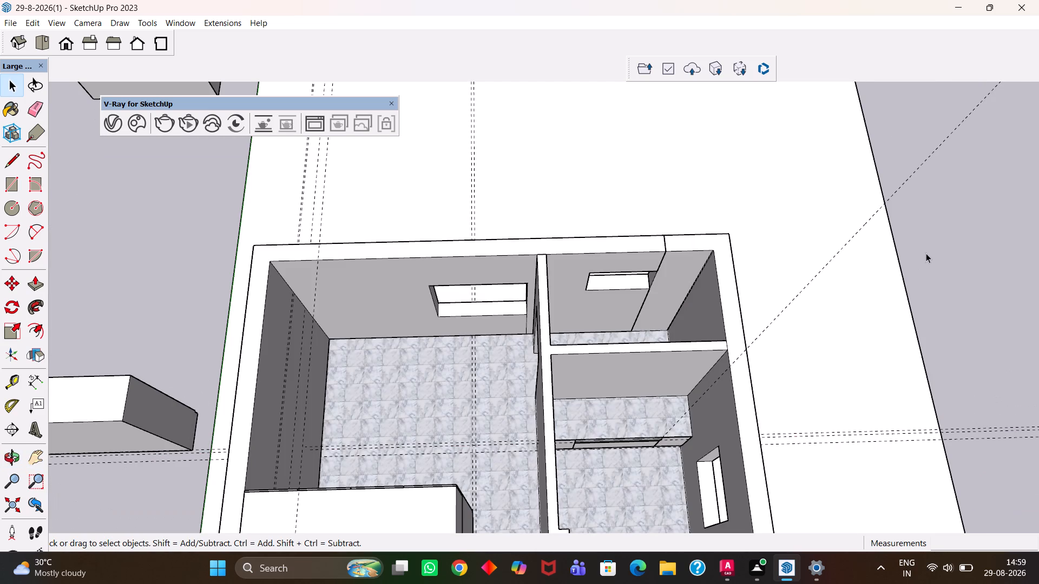
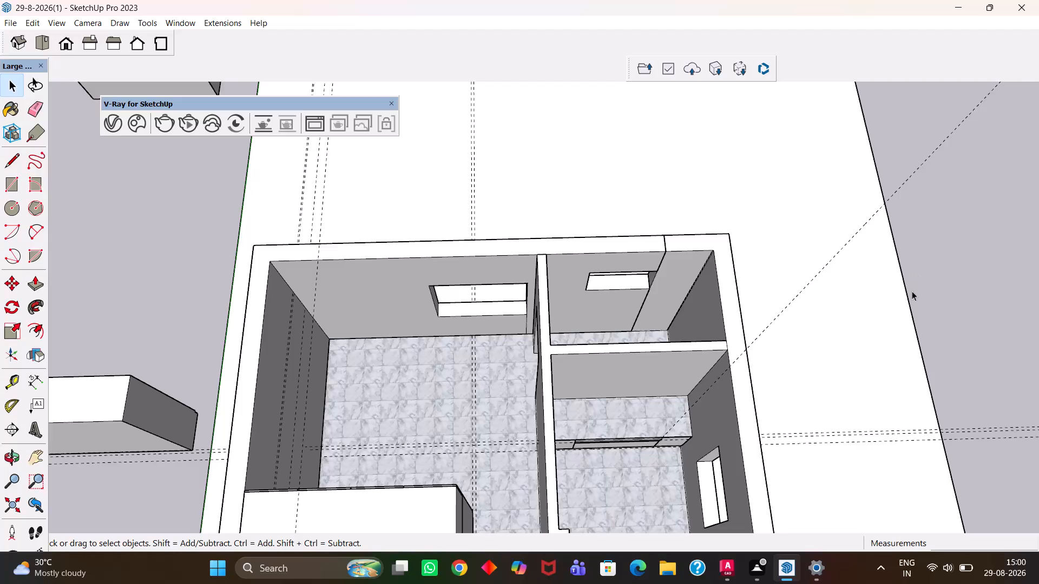
Open the small room's drawer-front group and move the upper drawer panel back about 1" to sit flush with the lower panel's face.
key("h")
scroll(669, 388, "up", 13)
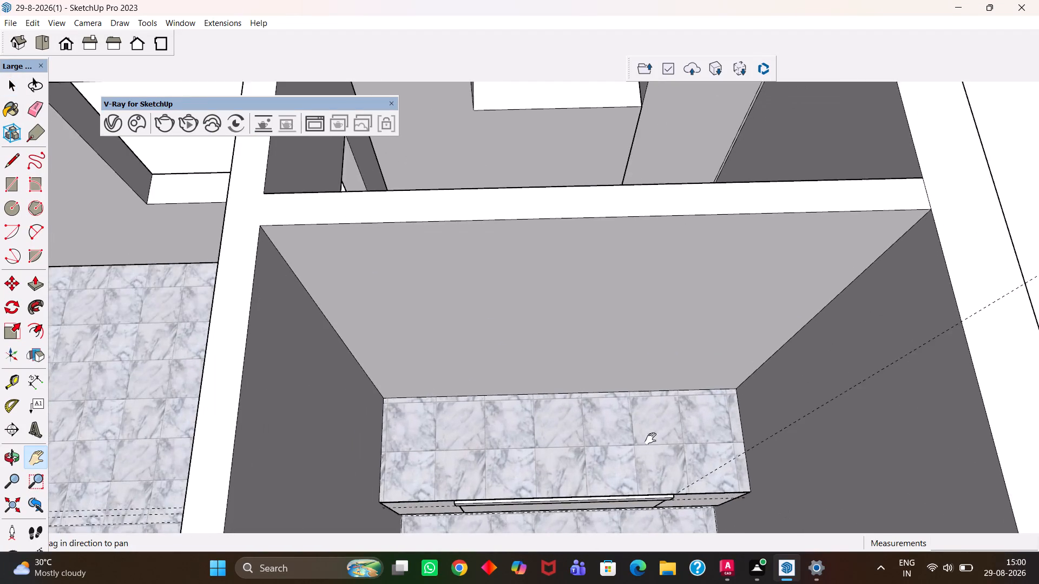
middle_click_drag(672, 421, 705, 288)
scroll(705, 288, "up", 1)
scroll(674, 362, "up", 5)
middle_click_drag(681, 394, 710, 432)
scroll(702, 419, "up", 2)
left_click_drag(710, 434, 715, 424)
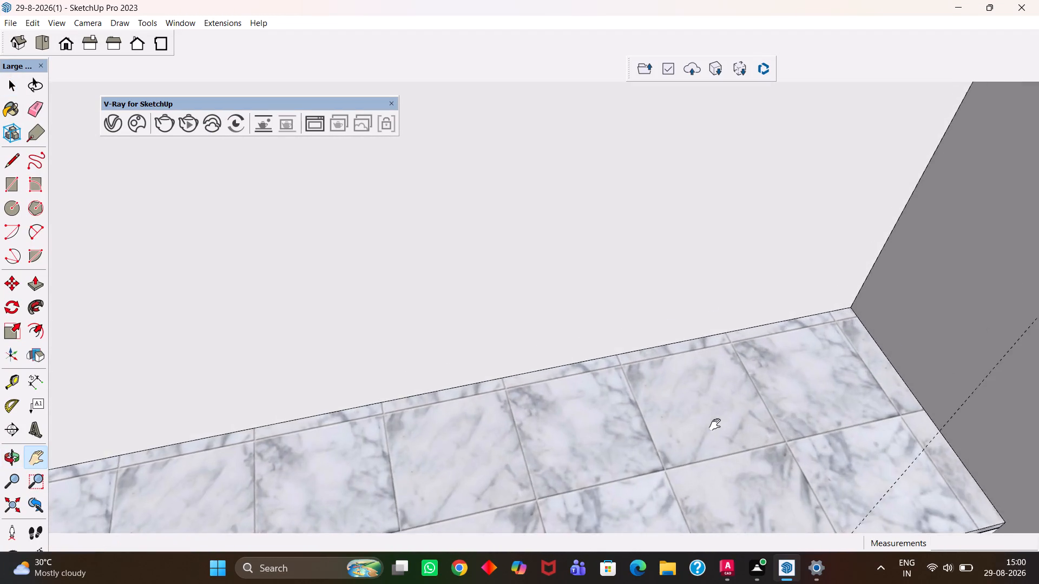
left_click_drag(715, 424, 690, 104)
middle_click_drag(760, 223, 624, 143)
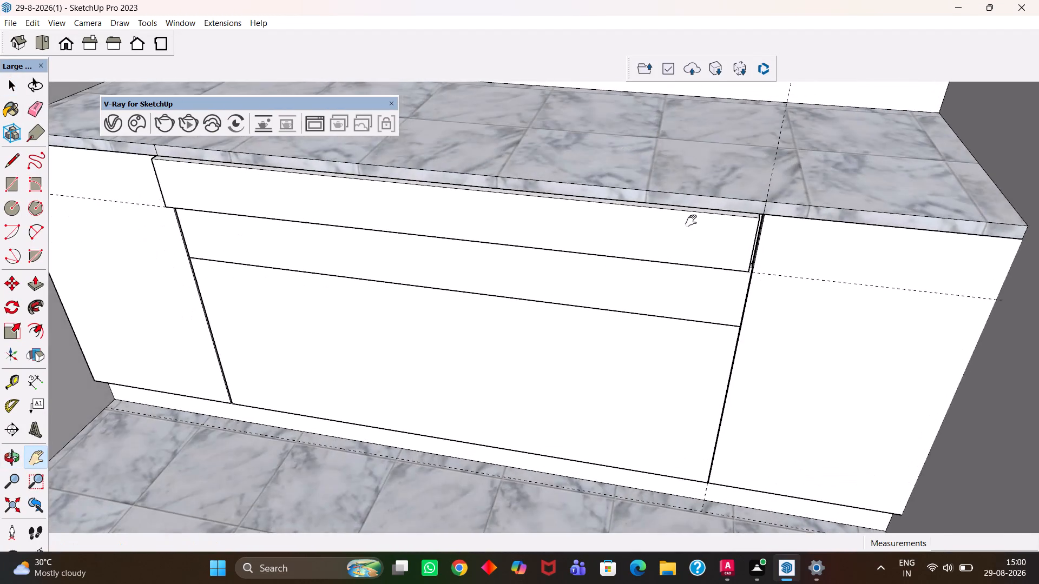
scroll(742, 250, "up", 4)
middle_click_drag(758, 271, 636, 229)
scroll(636, 229, "up", 3)
key("space")
left_click(628, 225)
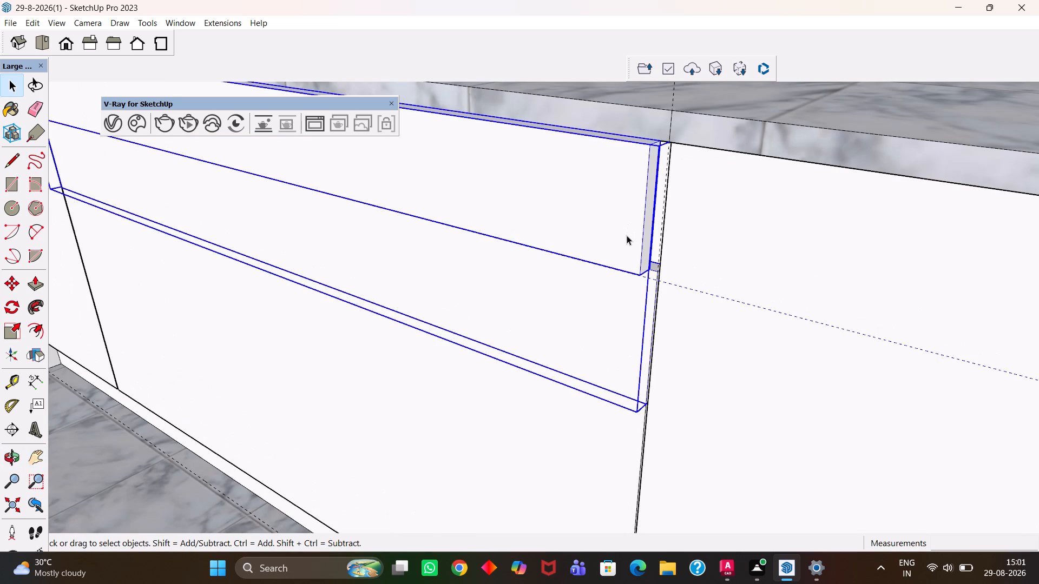
scroll(628, 240, "up", 1)
double_click(629, 240)
left_click(627, 231)
scroll(628, 244, "up", 3)
key("m")
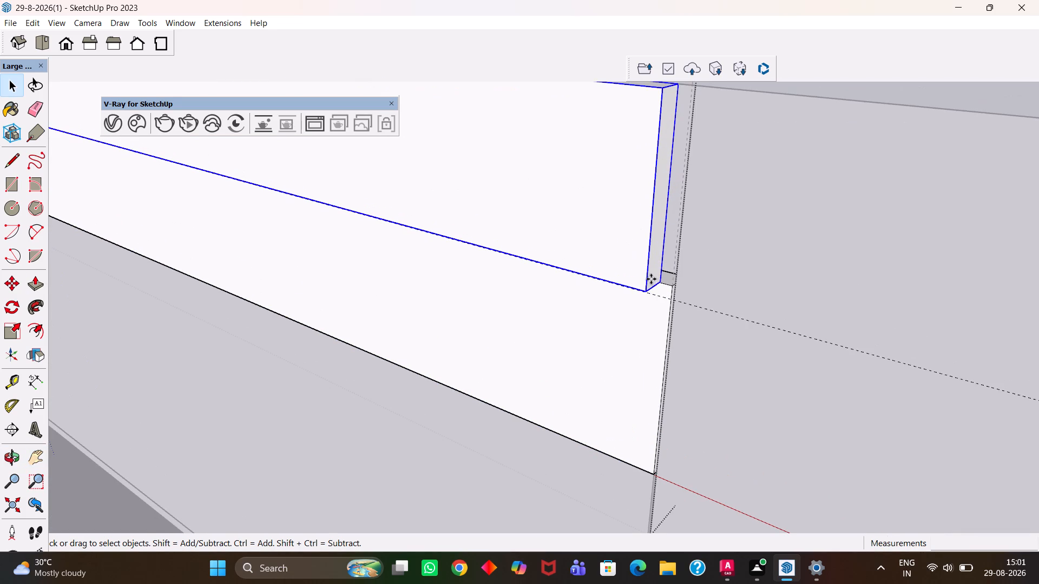
left_click(642, 289)
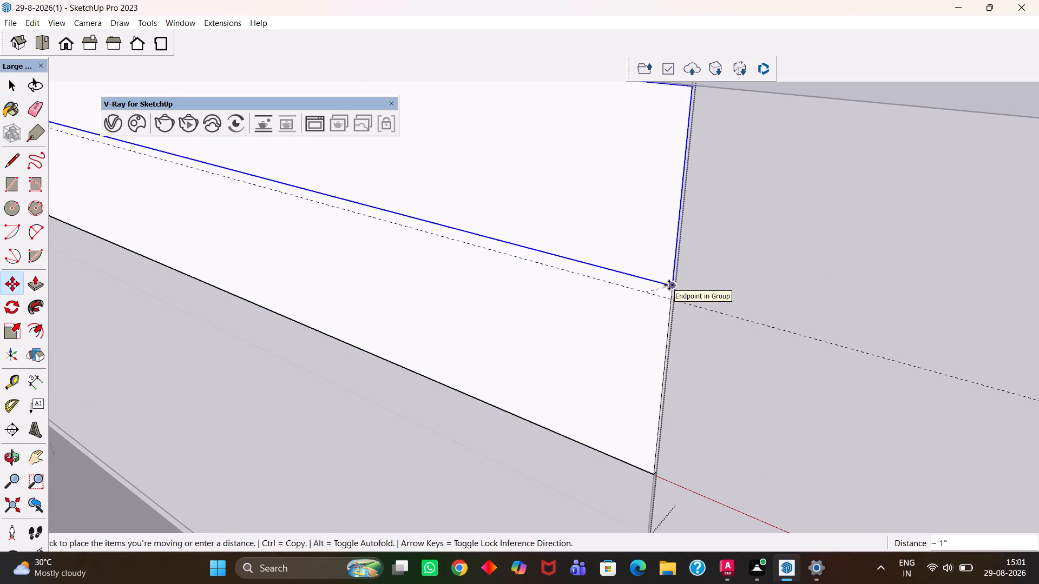
left_click(669, 285)
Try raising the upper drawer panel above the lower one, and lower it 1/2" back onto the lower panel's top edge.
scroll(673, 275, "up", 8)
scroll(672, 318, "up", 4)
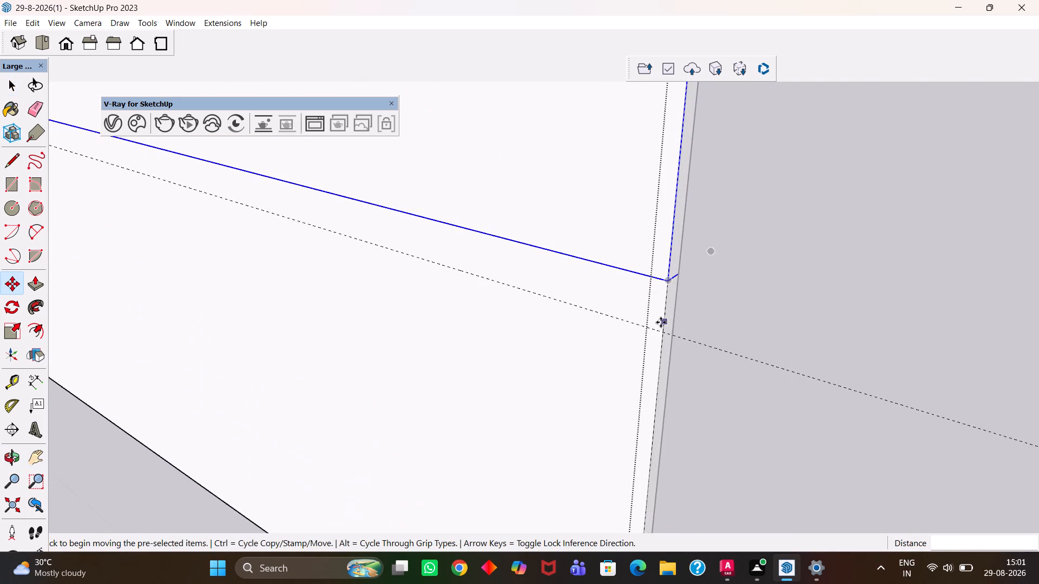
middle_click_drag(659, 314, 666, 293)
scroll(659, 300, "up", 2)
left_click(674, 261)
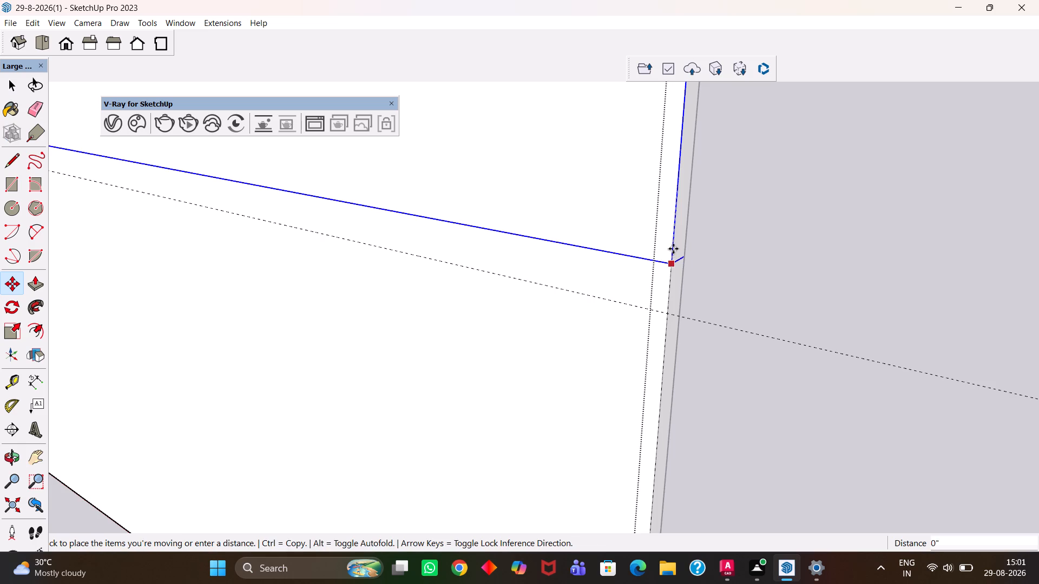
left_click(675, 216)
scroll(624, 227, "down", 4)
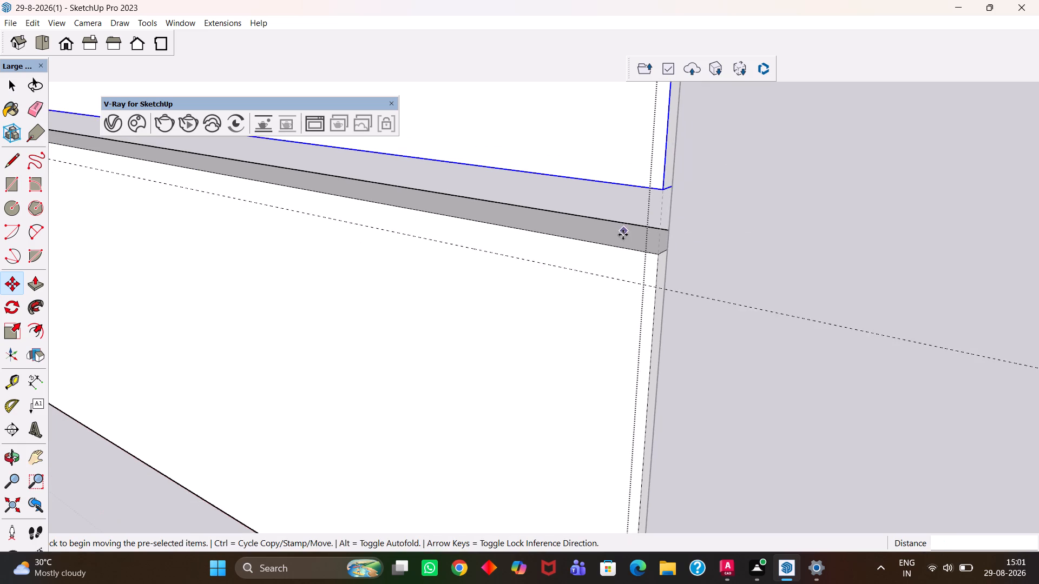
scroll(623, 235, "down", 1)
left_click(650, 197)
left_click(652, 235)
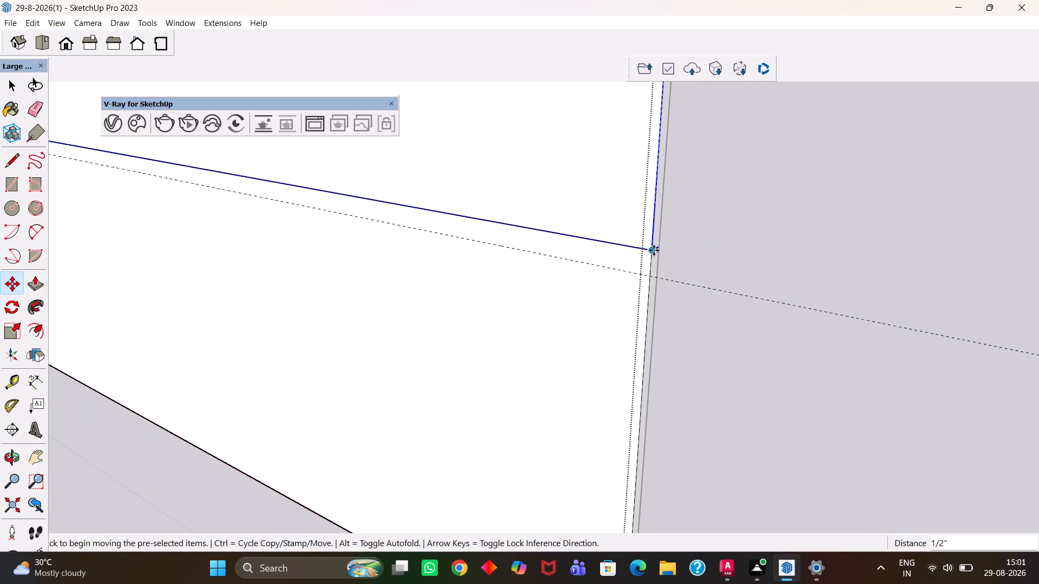
Raise the upper drawer panel slightly to leave a thin gap above the lower panel.
left_click(654, 250)
left_click(652, 232)
Close the base cabinet's drawer-front group to return to the whole house model.
scroll(652, 232, "down", 6)
key("h")
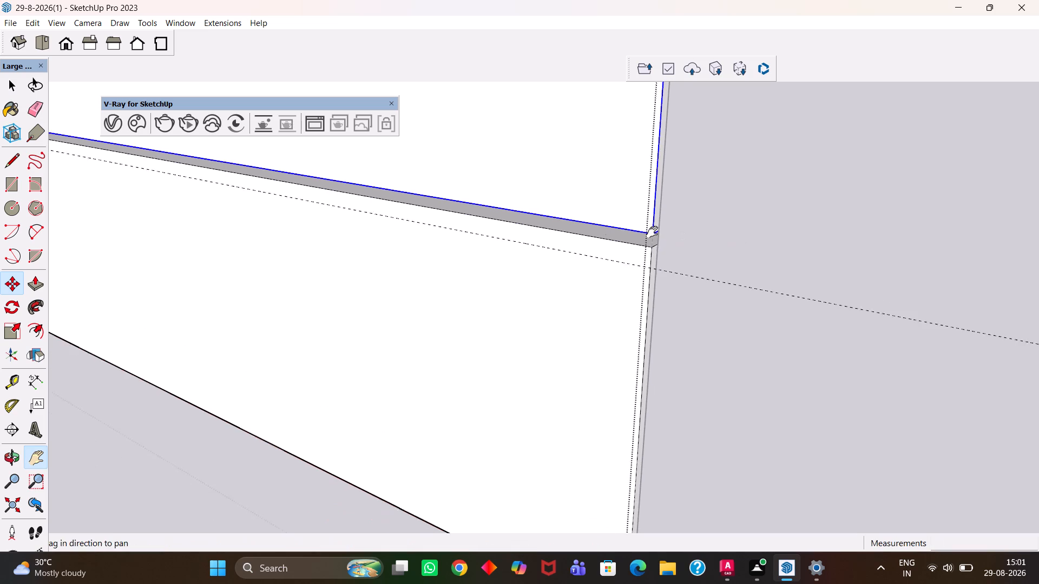
middle_click_drag(578, 230, 670, 289)
scroll(584, 241, "up", 1)
scroll(637, 280, "down", 11)
middle_click_drag(562, 308, 587, 324)
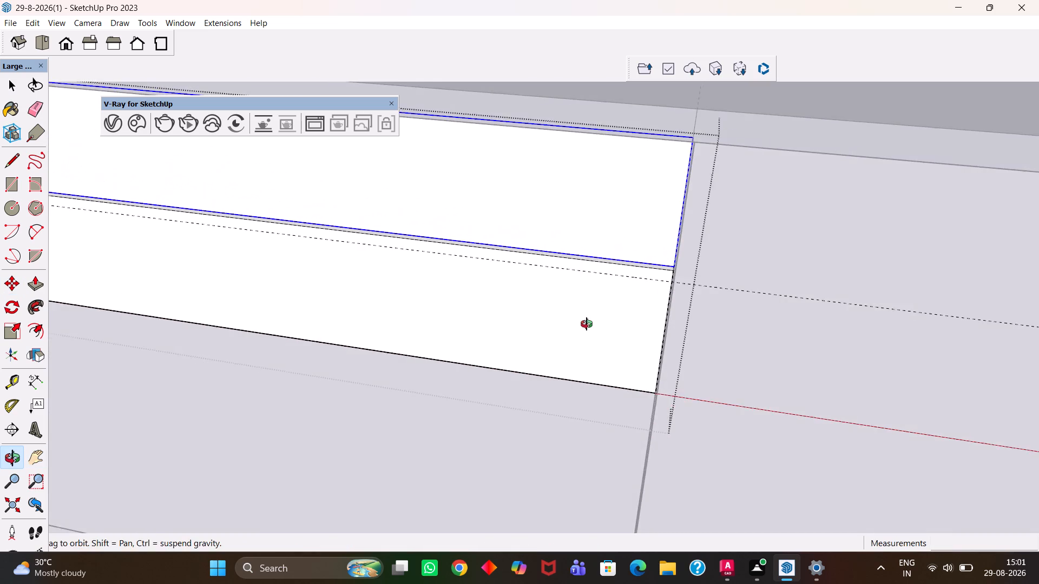
middle_click_drag(587, 324, 587, 324)
scroll(587, 324, "down", 13)
middle_click_drag(627, 333, 654, 334)
scroll(654, 334, "down", 4)
key("h")
middle_click_drag(535, 344, 610, 436)
middle_click(607, 427)
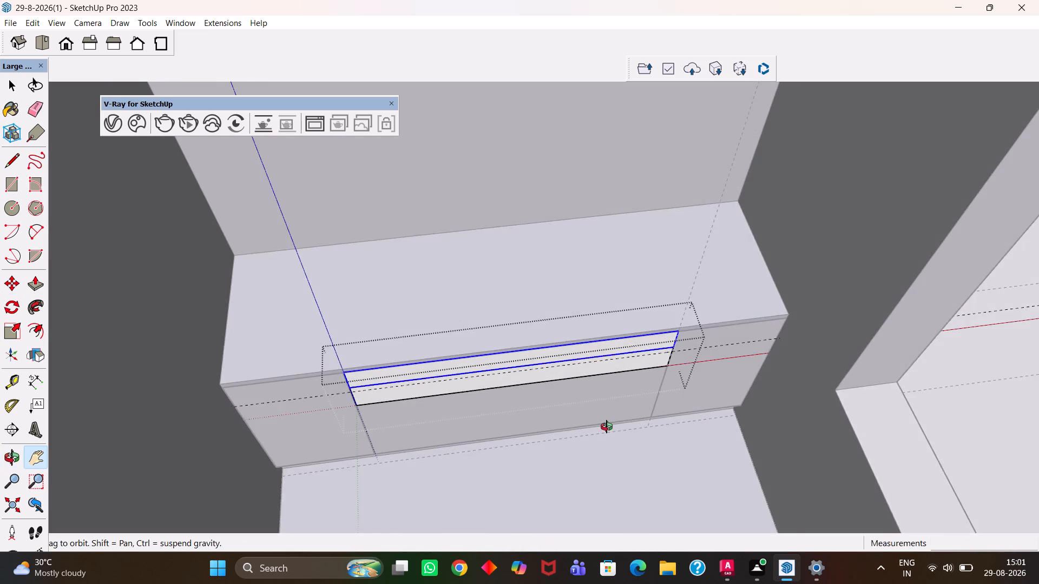
scroll(606, 427, "up", 2)
key("h")
scroll(606, 427, "down", 3)
middle_click_drag(600, 419, 580, 443)
key("space")
scroll(584, 451, "down", 1)
left_click(589, 456)
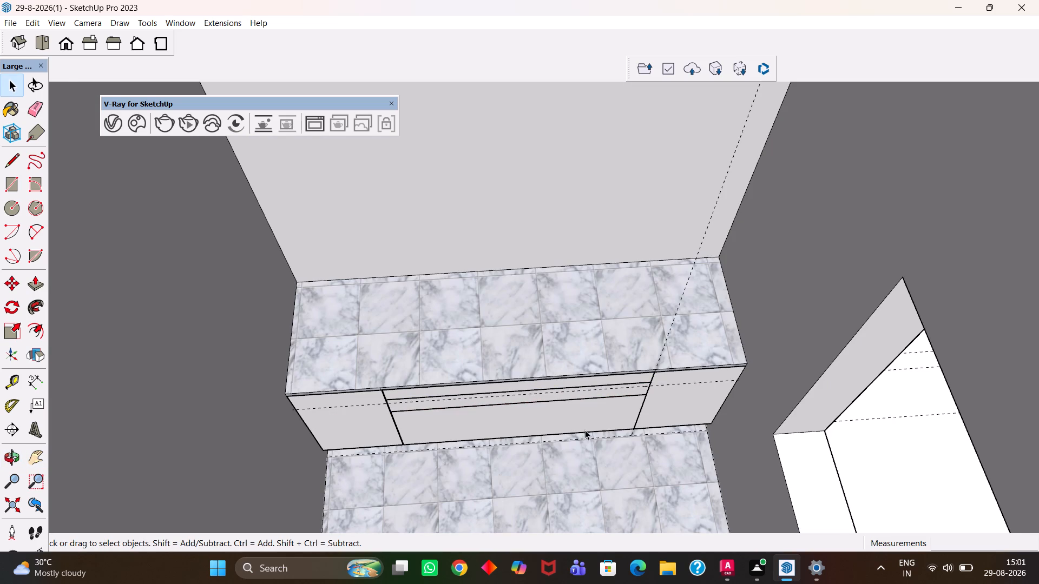
Save the house model.
key("h")
scroll(585, 430, "down", 4)
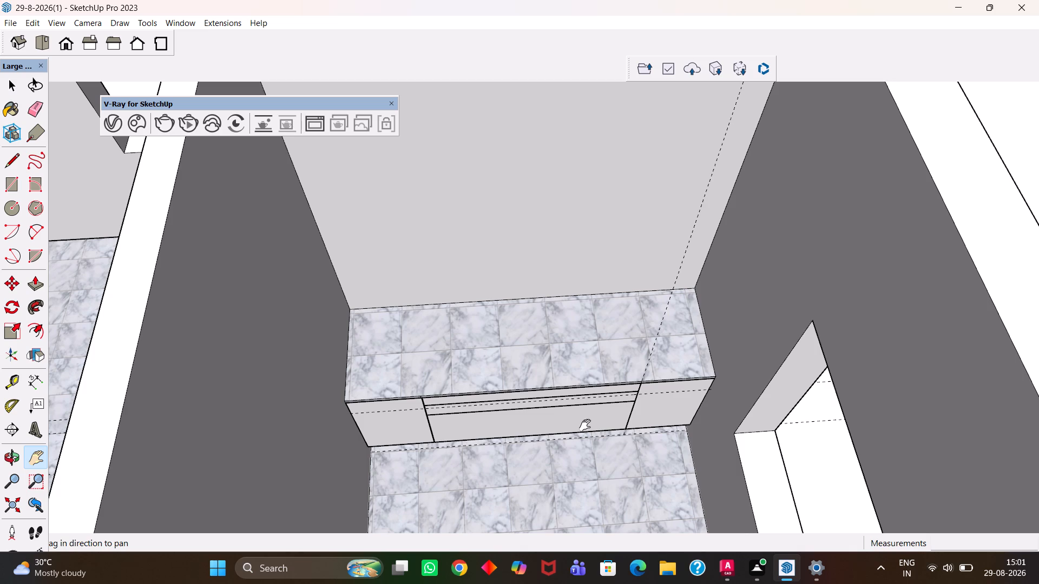
scroll(585, 425, "up", 7)
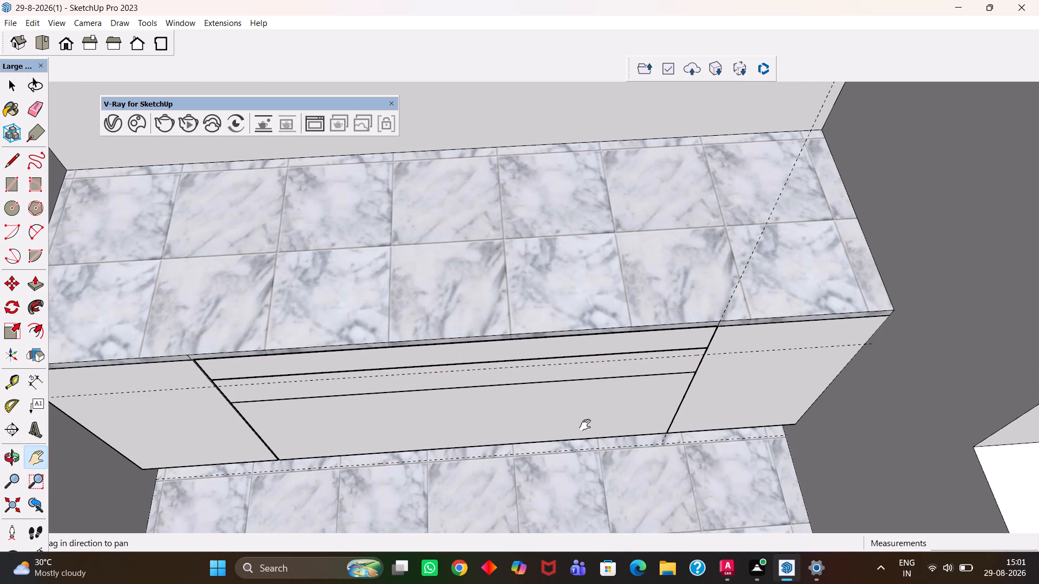
key("ctrl+s")
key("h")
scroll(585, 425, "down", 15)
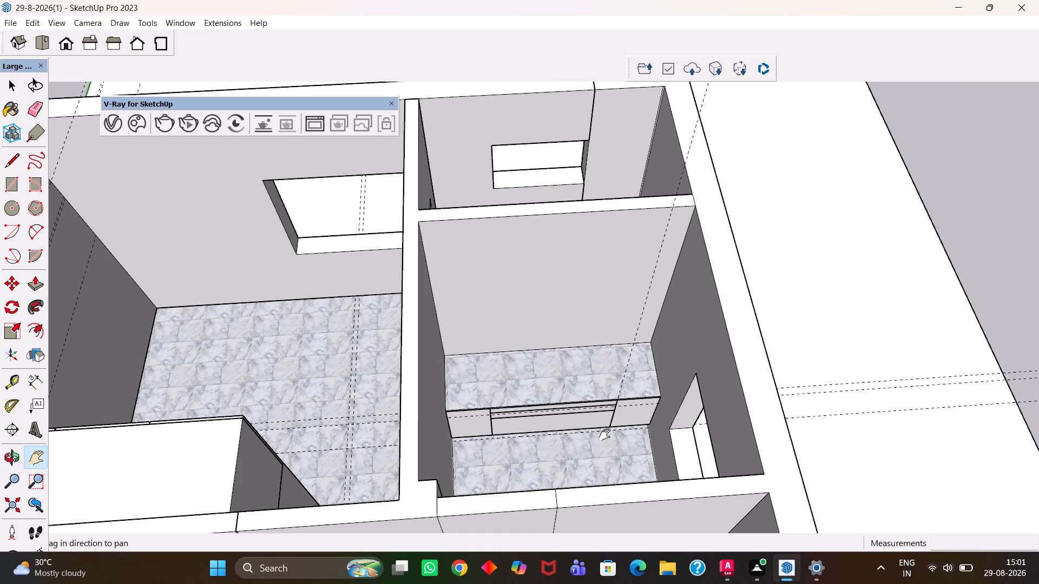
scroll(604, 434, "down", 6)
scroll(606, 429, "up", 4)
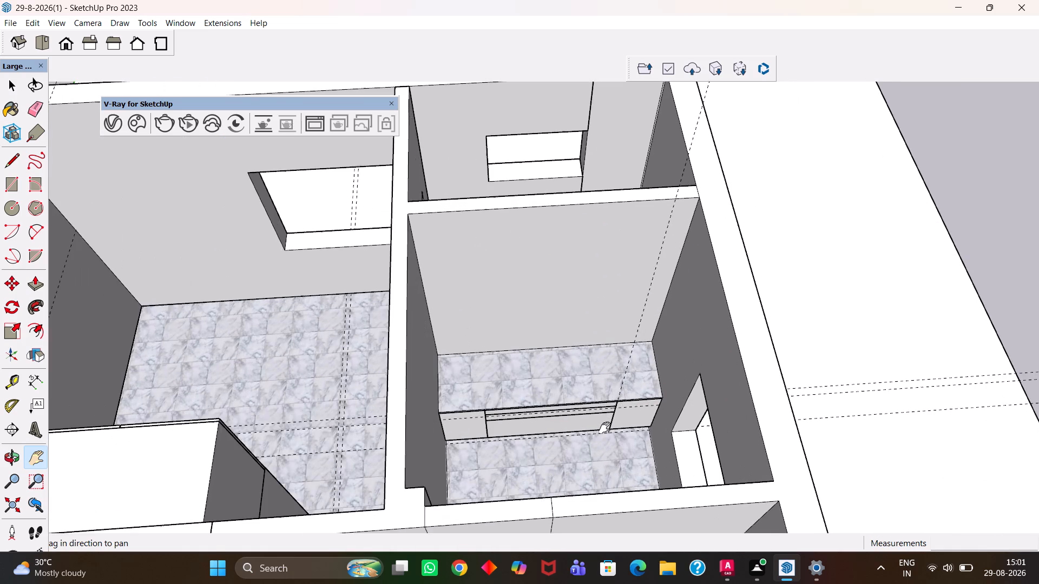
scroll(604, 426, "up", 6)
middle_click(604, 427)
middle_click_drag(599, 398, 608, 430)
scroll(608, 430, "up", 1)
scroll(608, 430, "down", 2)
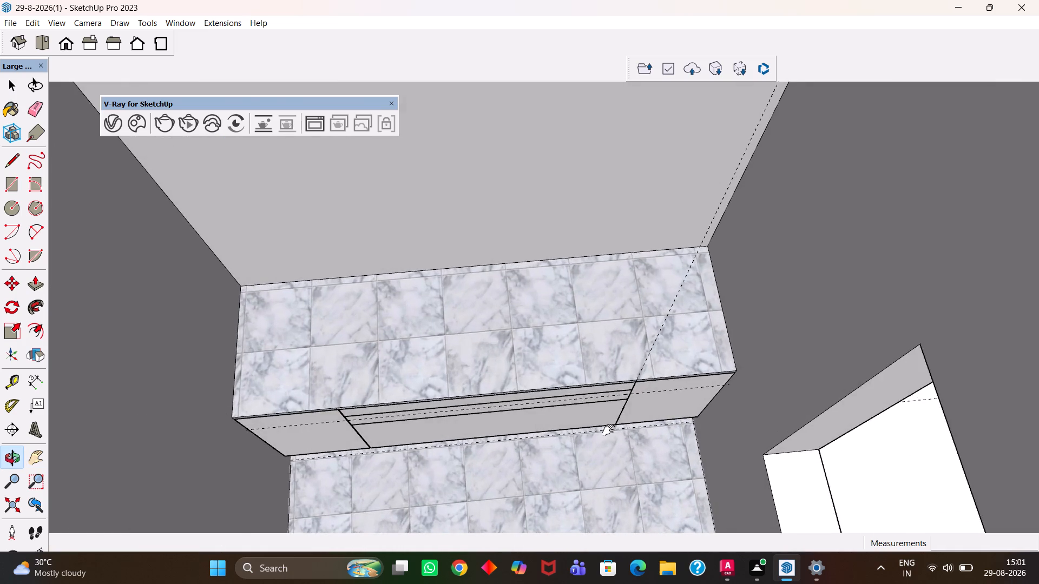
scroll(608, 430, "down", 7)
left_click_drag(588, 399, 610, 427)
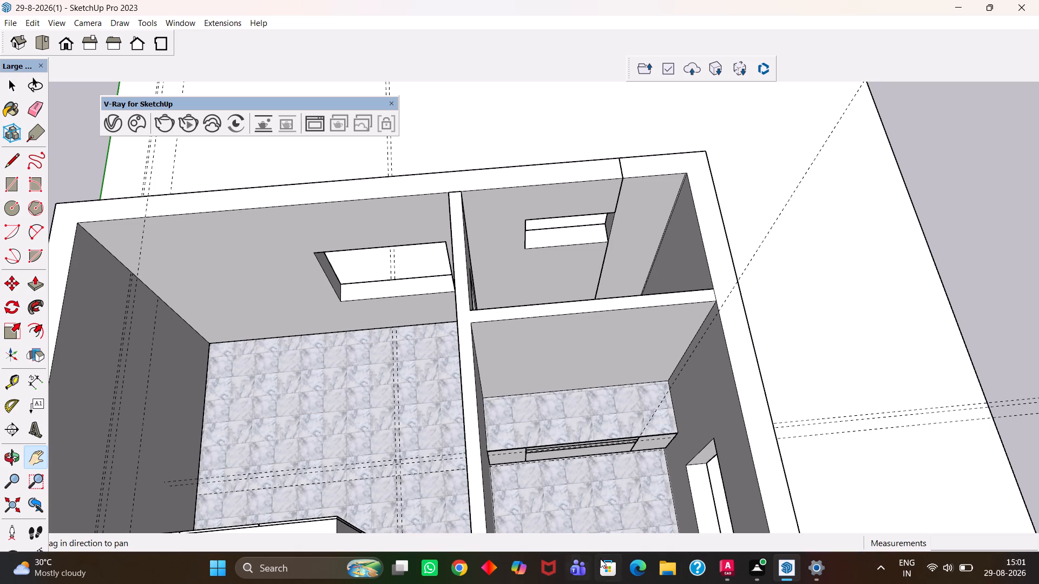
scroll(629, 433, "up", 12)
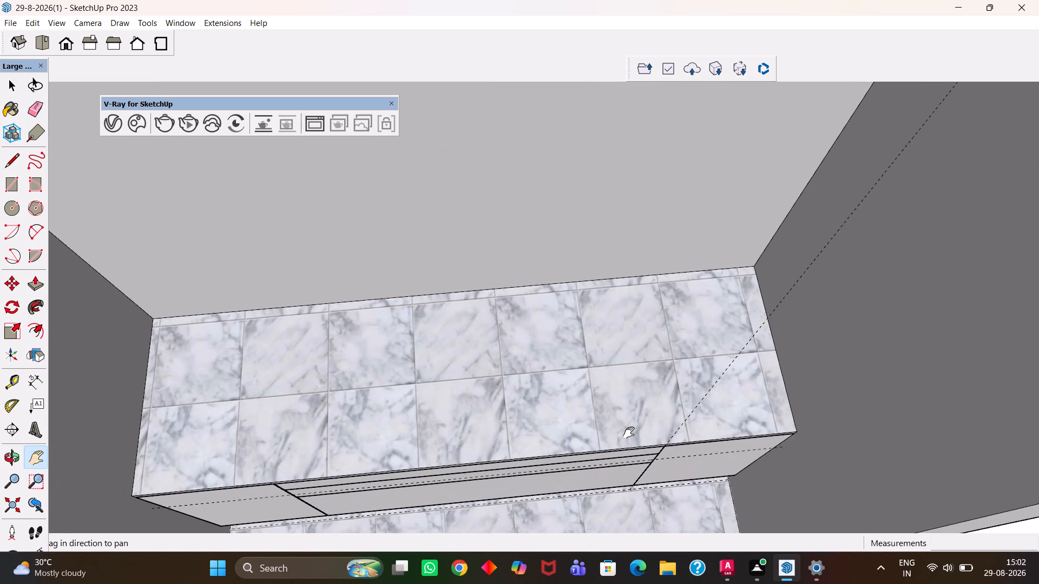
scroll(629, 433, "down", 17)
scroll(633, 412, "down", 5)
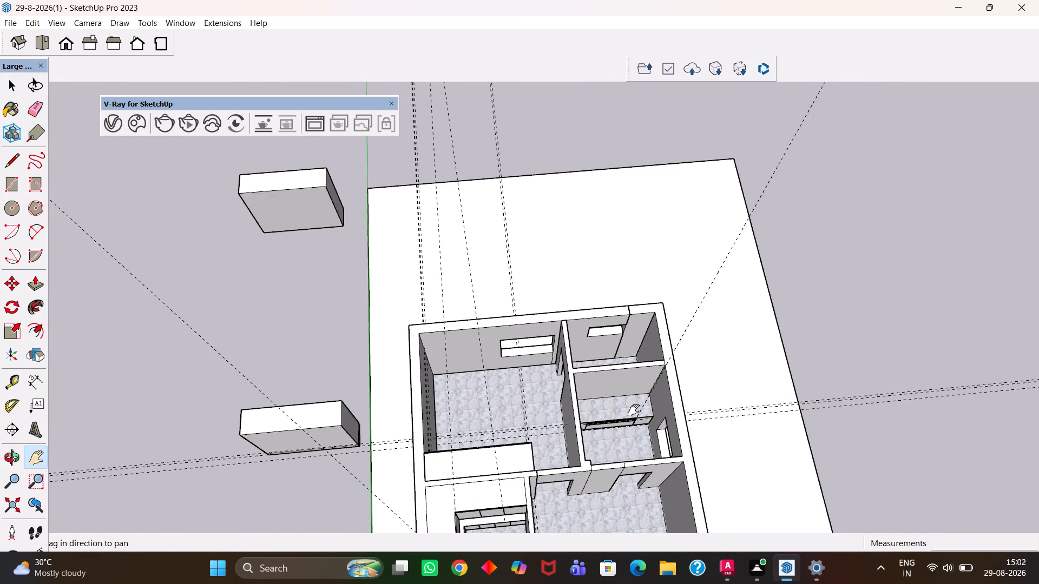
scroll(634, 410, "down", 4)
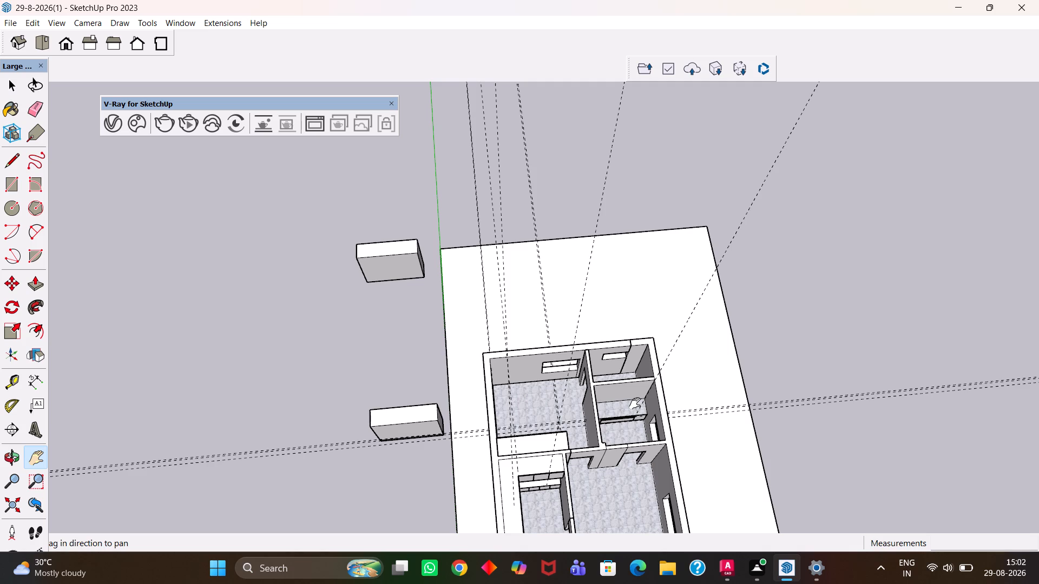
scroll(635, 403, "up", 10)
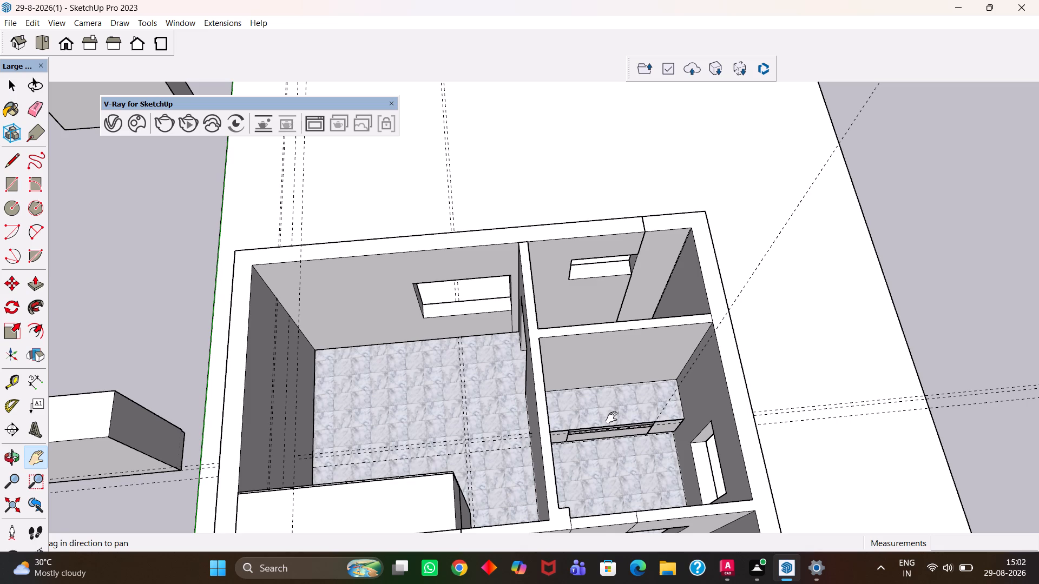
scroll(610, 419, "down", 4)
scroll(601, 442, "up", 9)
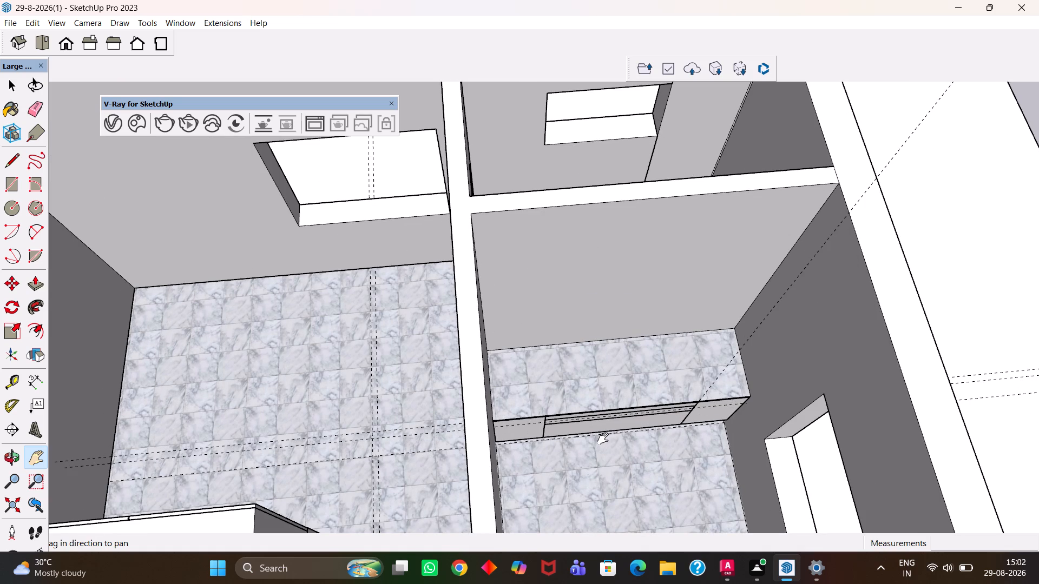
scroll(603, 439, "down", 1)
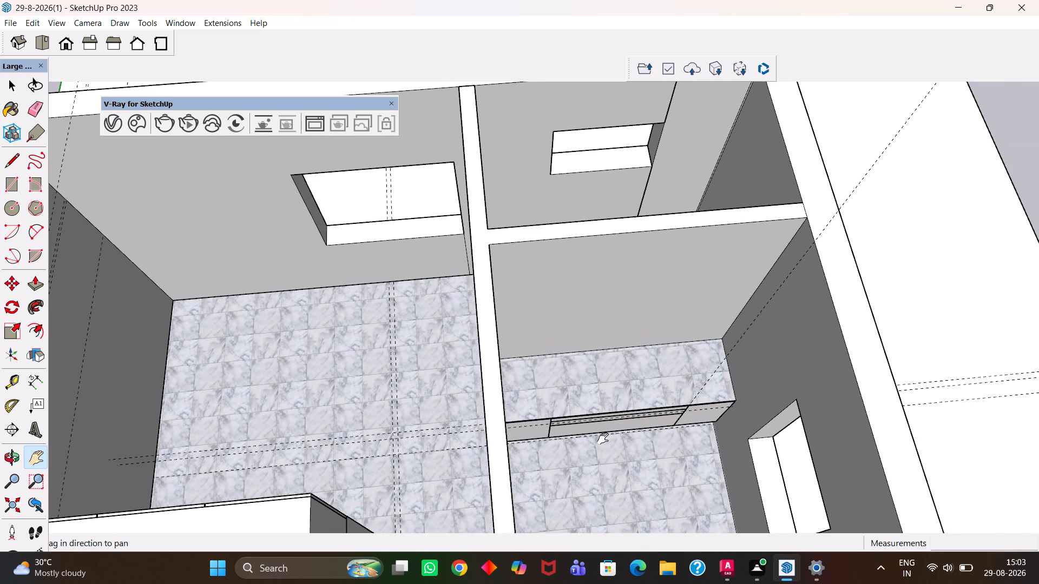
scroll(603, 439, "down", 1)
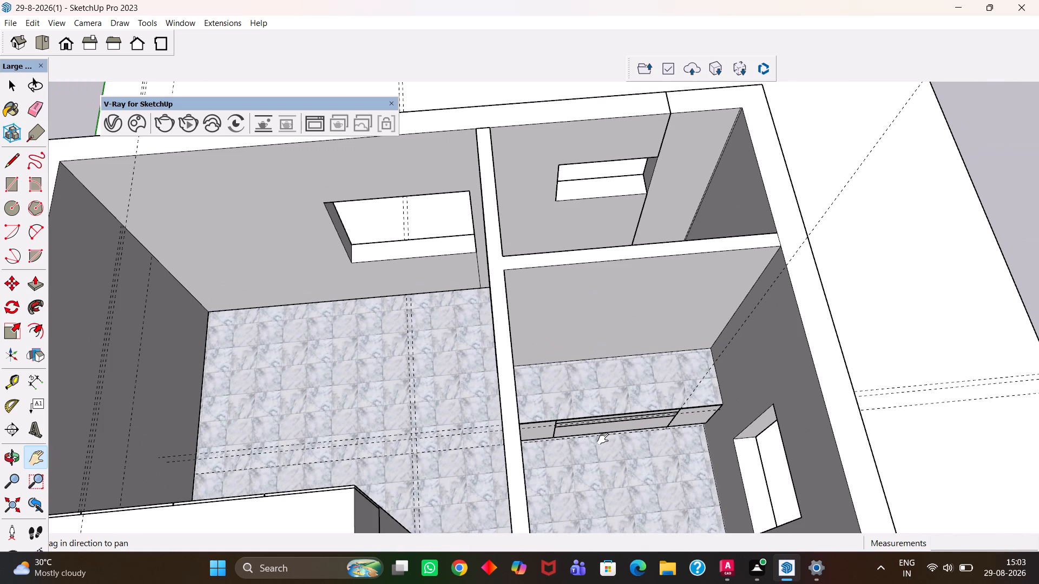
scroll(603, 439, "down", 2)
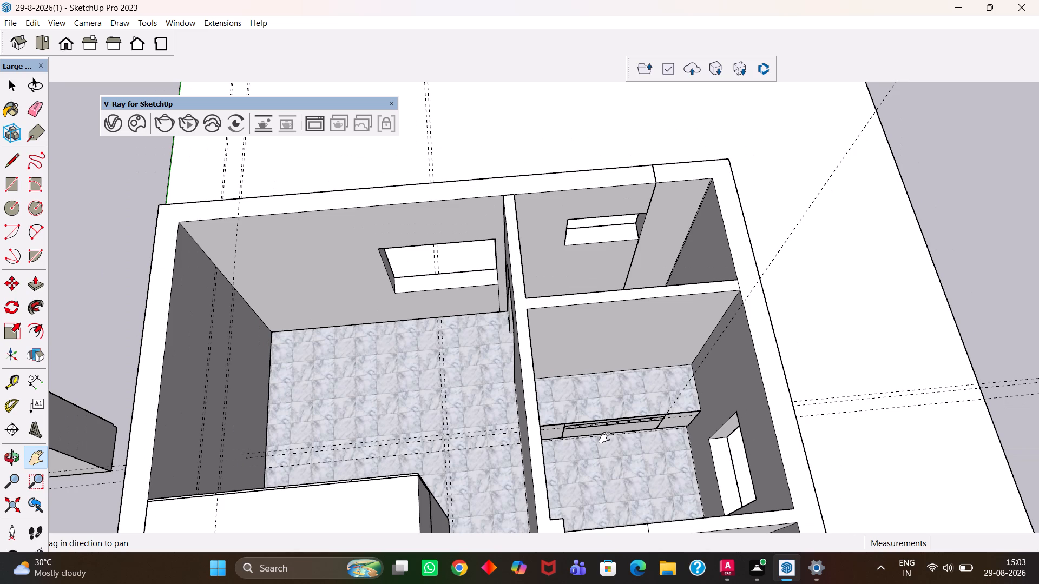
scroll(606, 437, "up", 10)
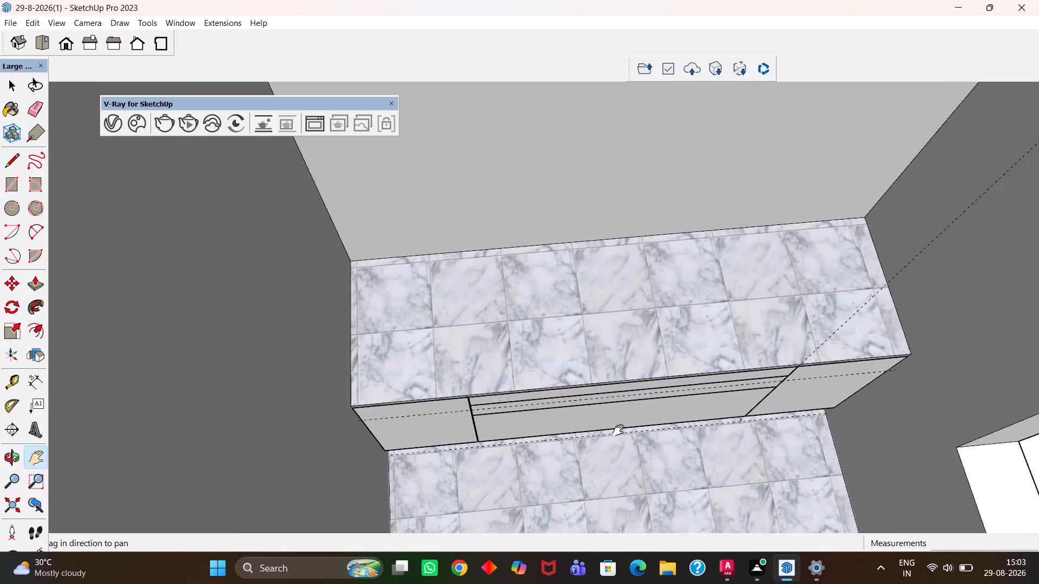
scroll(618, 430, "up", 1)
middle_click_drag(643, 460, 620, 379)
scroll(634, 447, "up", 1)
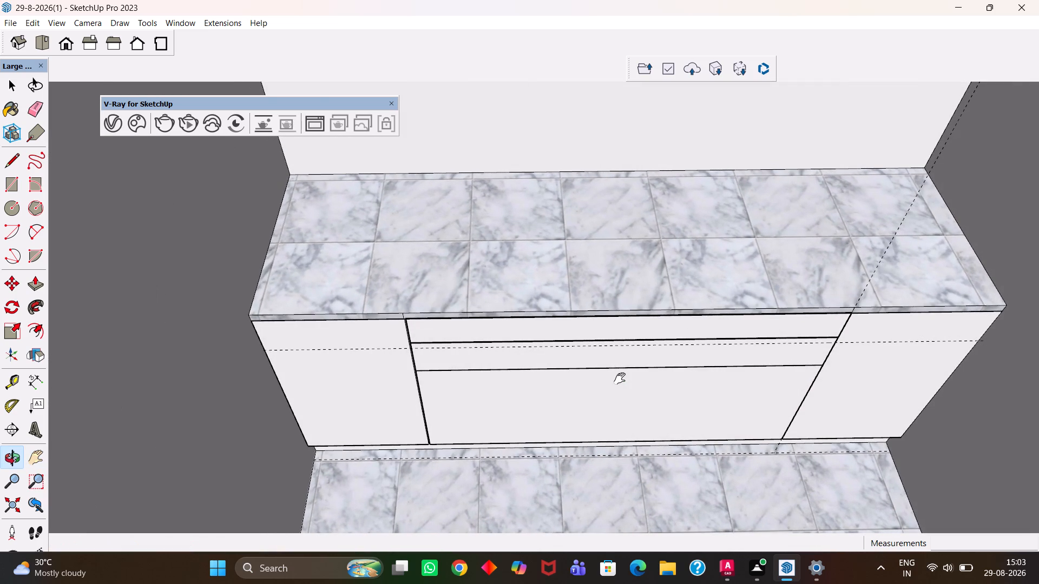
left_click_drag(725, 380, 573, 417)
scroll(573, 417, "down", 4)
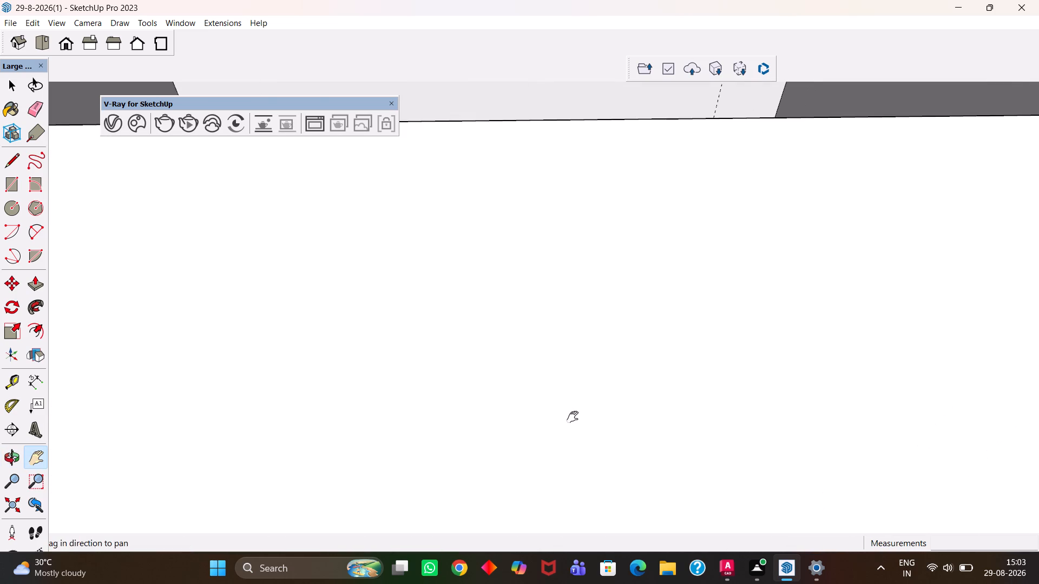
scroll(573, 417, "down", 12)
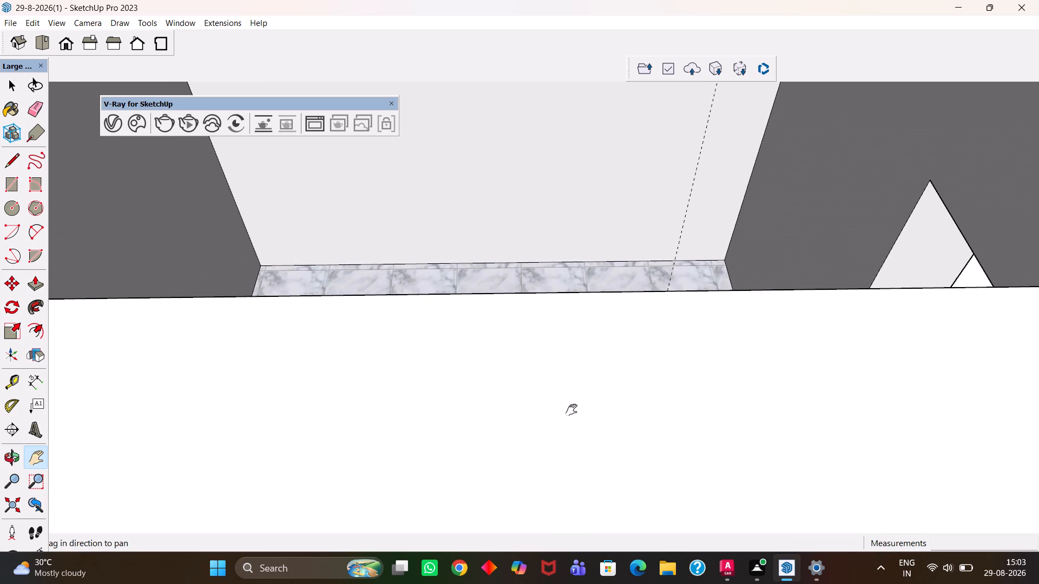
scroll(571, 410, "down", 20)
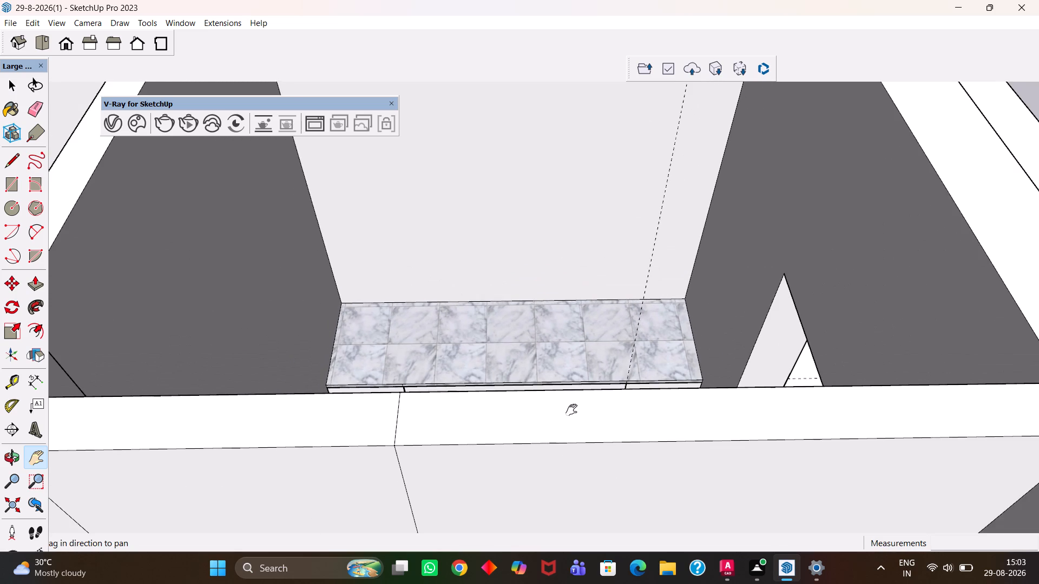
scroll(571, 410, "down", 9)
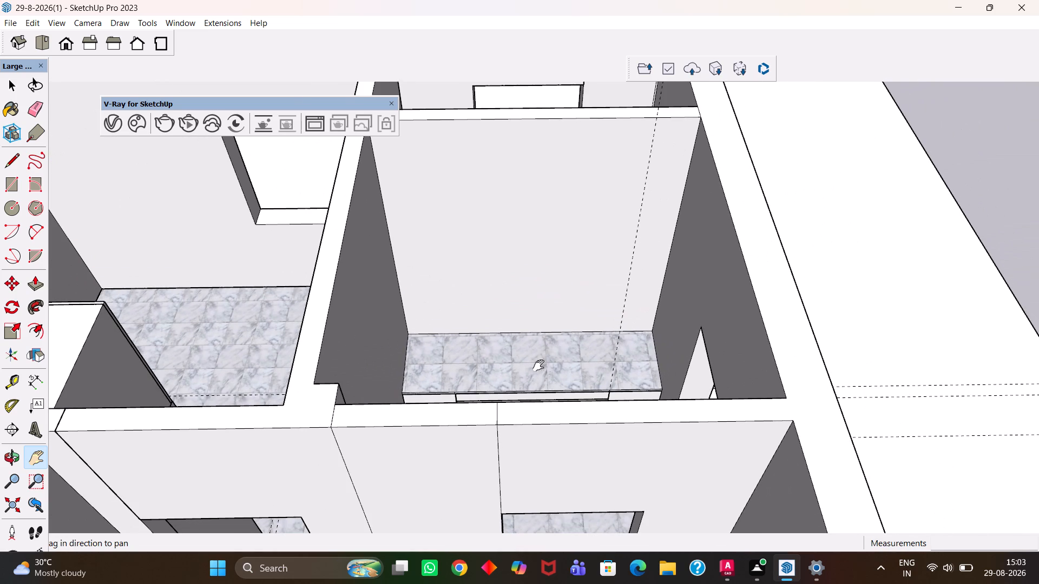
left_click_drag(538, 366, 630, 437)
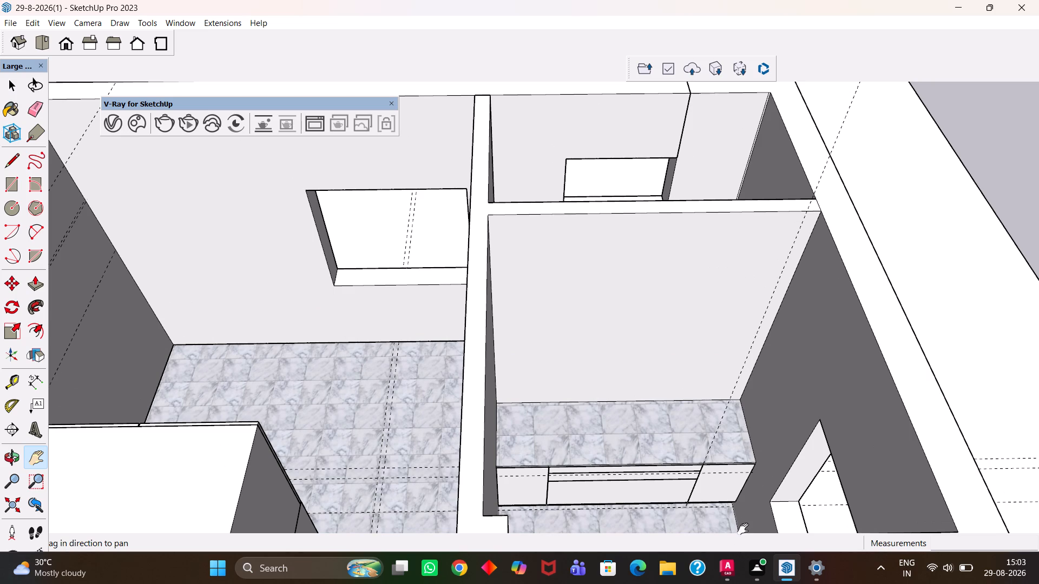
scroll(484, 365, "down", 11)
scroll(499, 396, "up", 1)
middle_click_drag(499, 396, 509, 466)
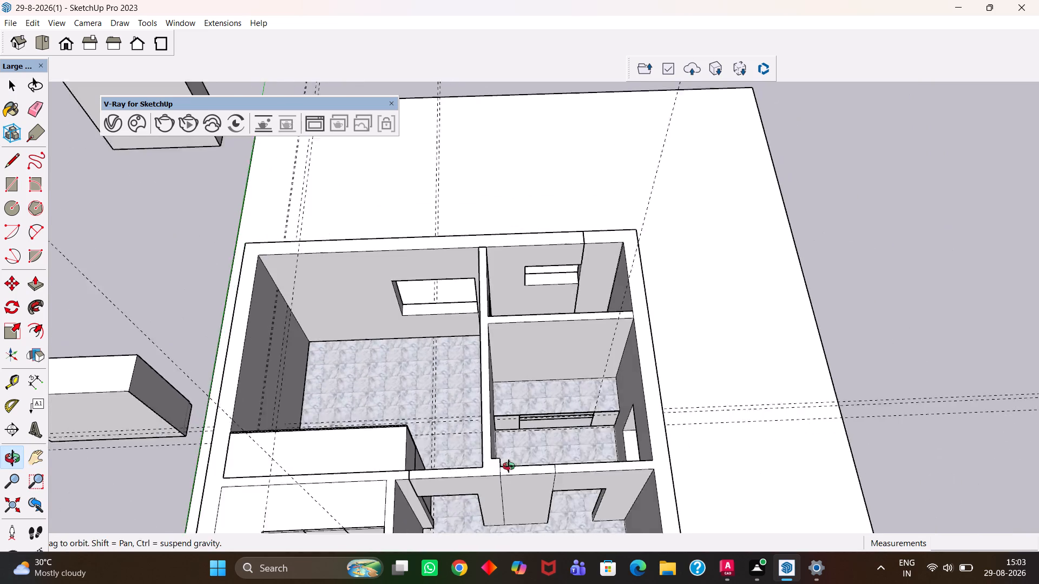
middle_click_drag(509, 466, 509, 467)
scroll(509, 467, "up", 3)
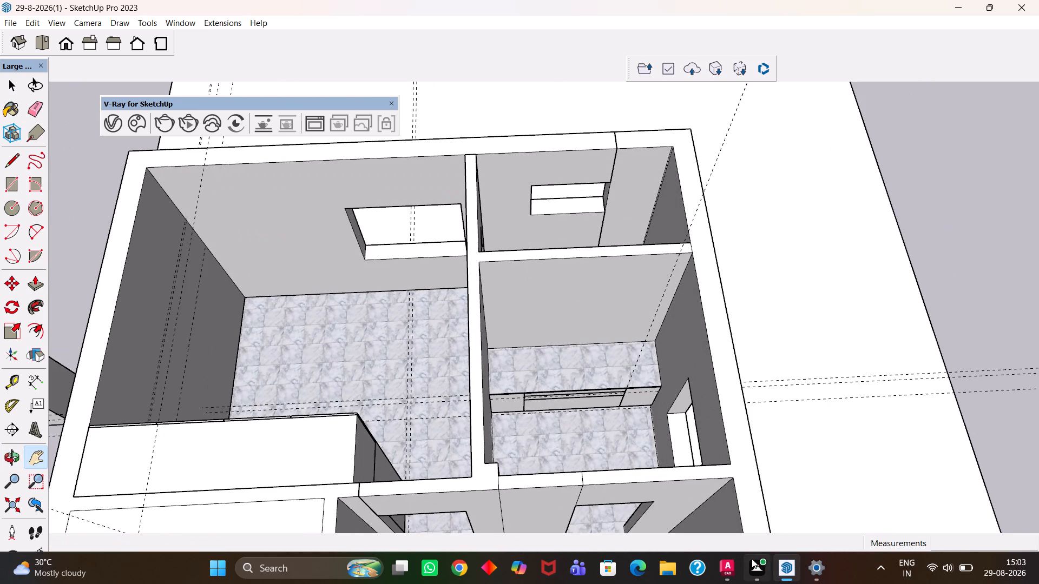
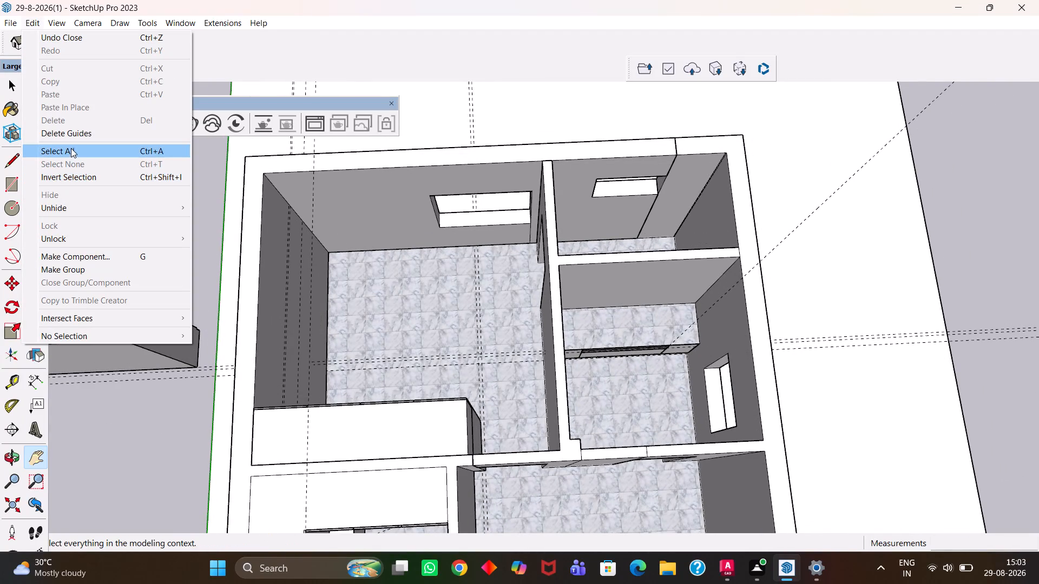
Delete all construction guides from the house model.
left_click(90, 131)
Orient the view to look down on the house from nearly straight above, showing all the rooms.
scroll(584, 410, "up", 3)
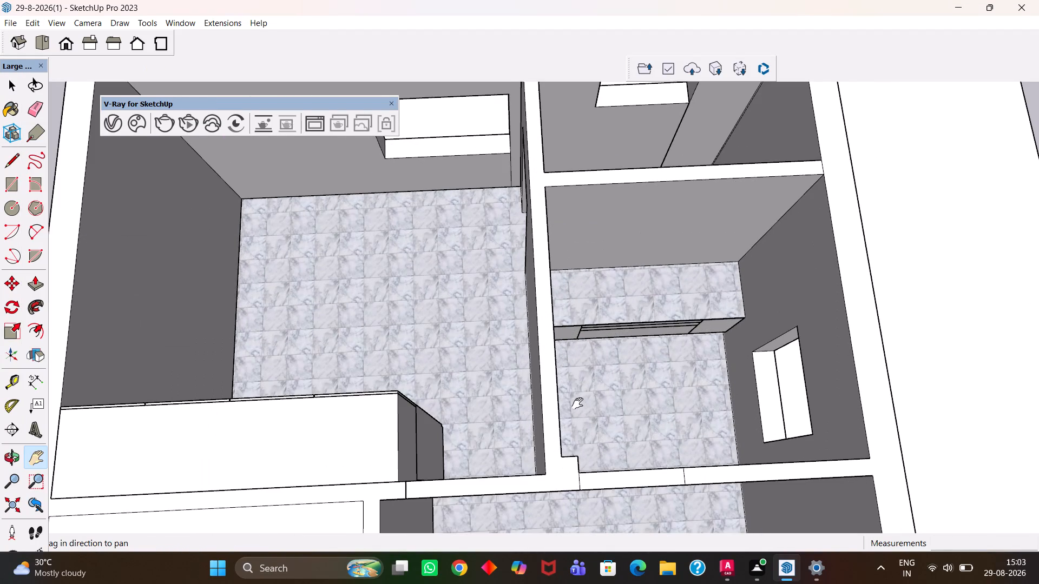
scroll(575, 400, "down", 9)
key("h")
middle_click_drag(614, 420, 268, 341)
middle_click_drag(491, 356, 317, 364)
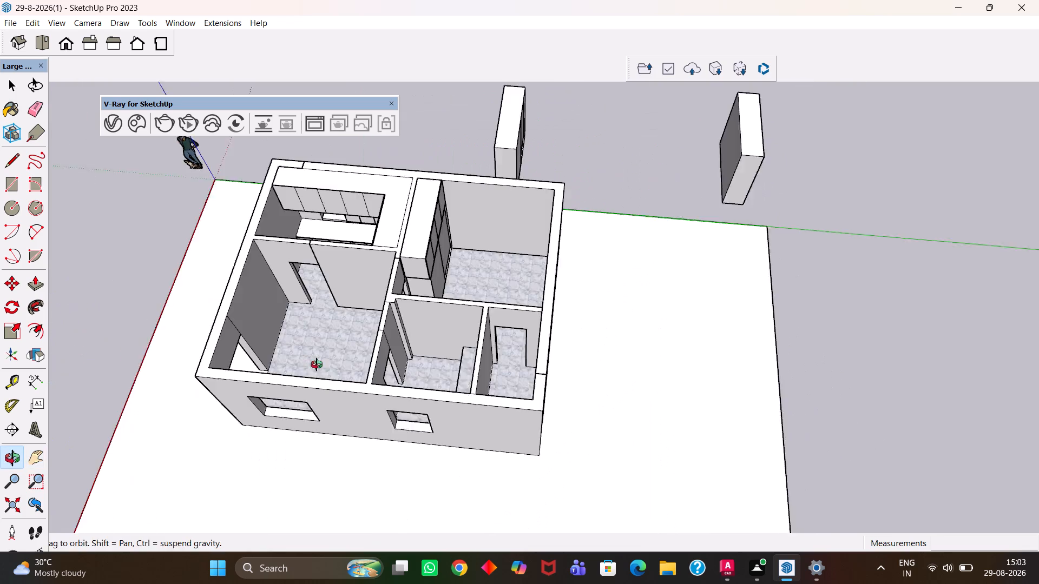
middle_click_drag(317, 364, 309, 367)
scroll(339, 315, "up", 5)
middle_click_drag(366, 290, 462, 351)
scroll(462, 351, "up", 1)
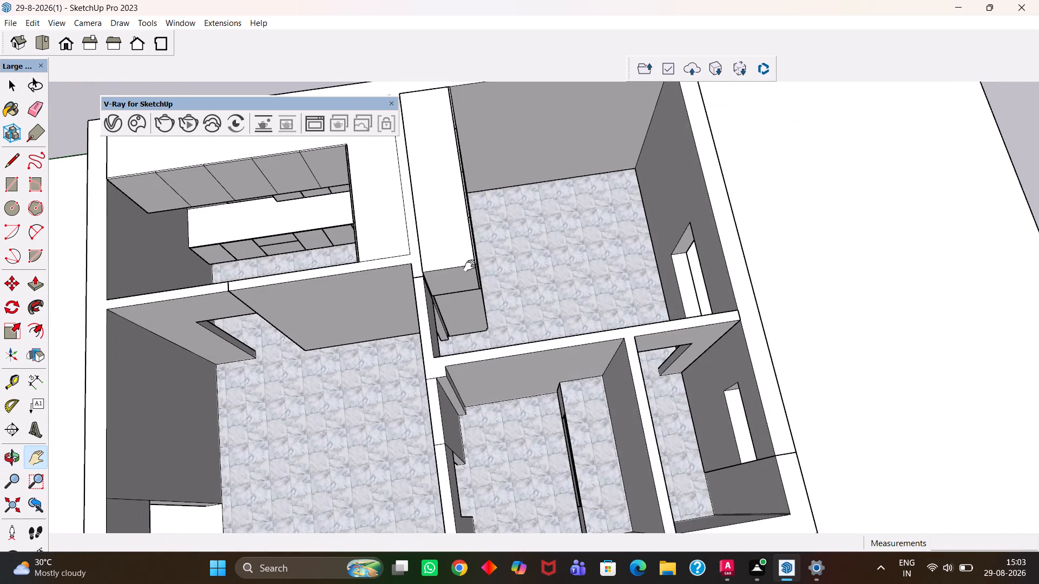
middle_click_drag(510, 273, 462, 347)
scroll(462, 347, "down", 2)
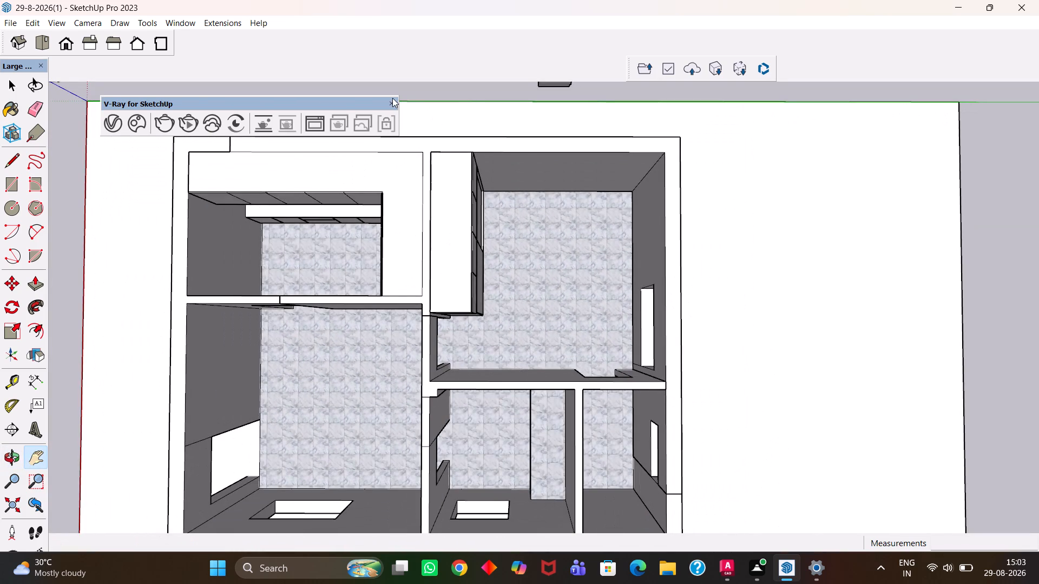
Close the floating V-Ray for SketchUp toolbar.
left_click(392, 103)
Frame the complete house in the near-top view so that all outer walls fit within the drawing area.
scroll(515, 370, "up", 3)
left_click_drag(477, 359, 682, 359)
scroll(589, 358, "down", 5)
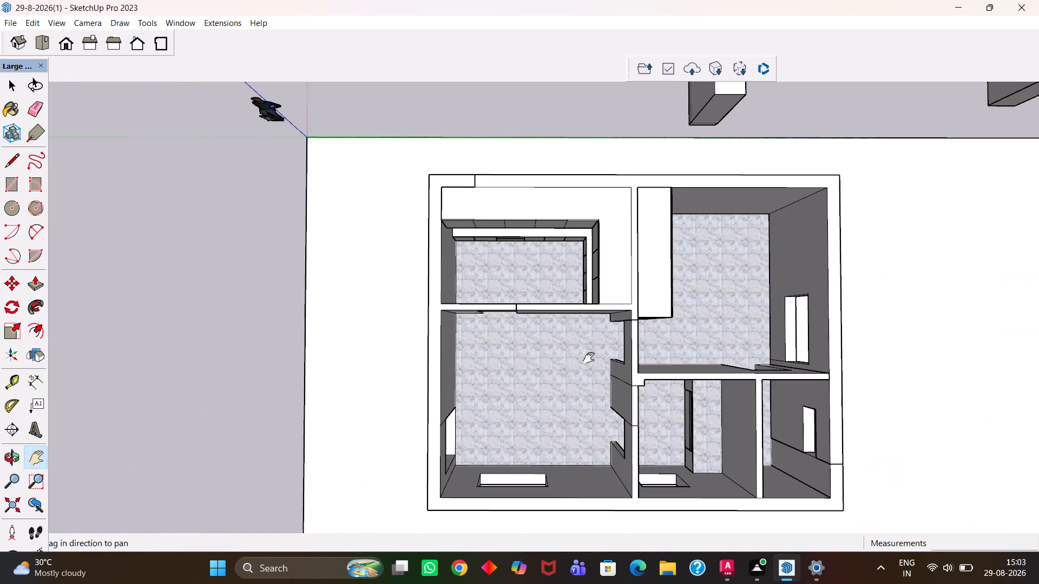
left_click_drag(682, 358, 558, 341)
scroll(561, 342, "up", 2)
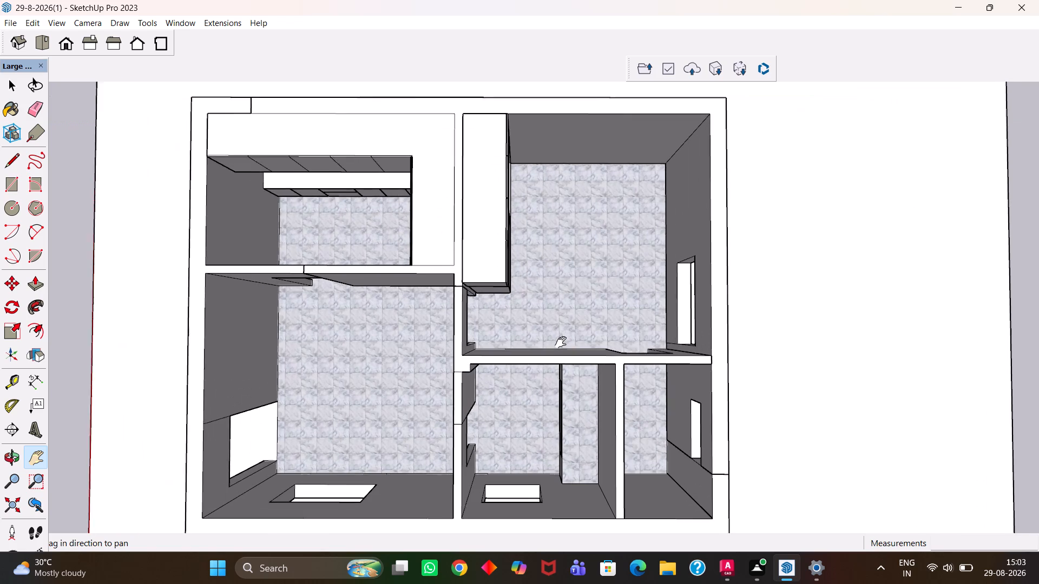
middle_click_drag(562, 347, 568, 356)
middle_click_drag(560, 350, 554, 346)
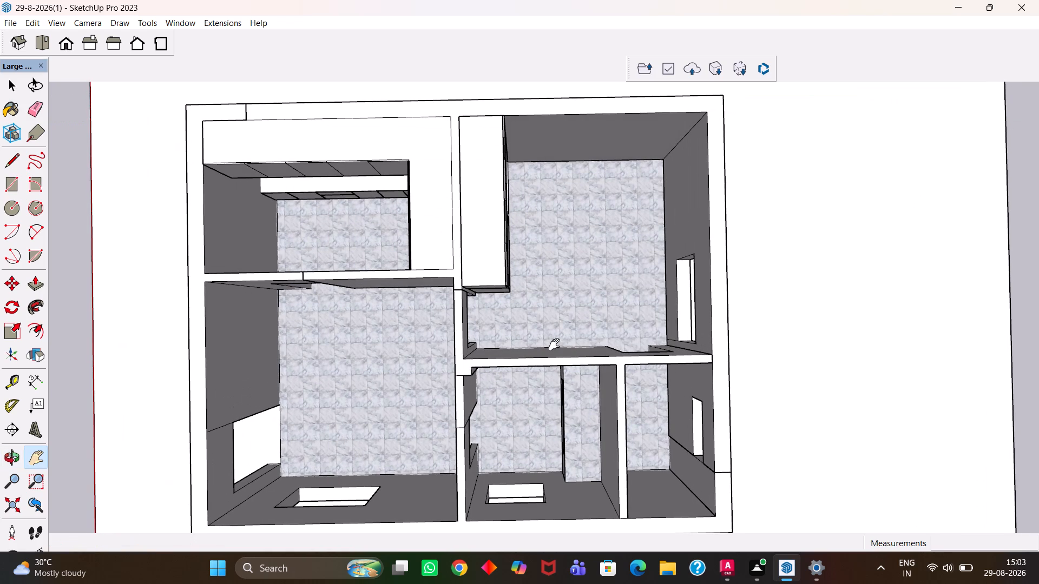
scroll(553, 344, "down", 1)
middle_click_drag(543, 339, 534, 330)
scroll(534, 330, "up", 1)
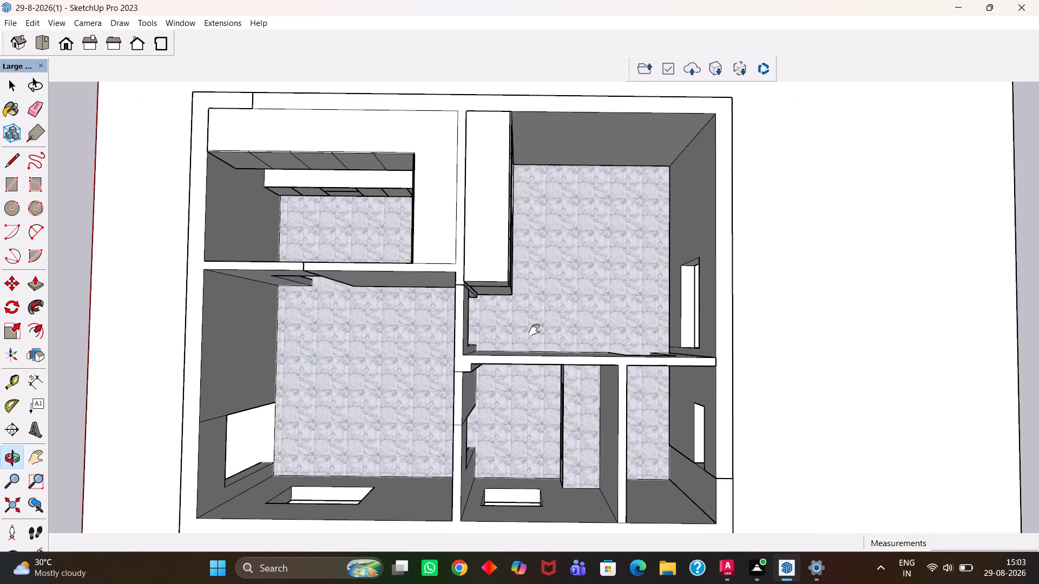
scroll(522, 341, "down", 1)
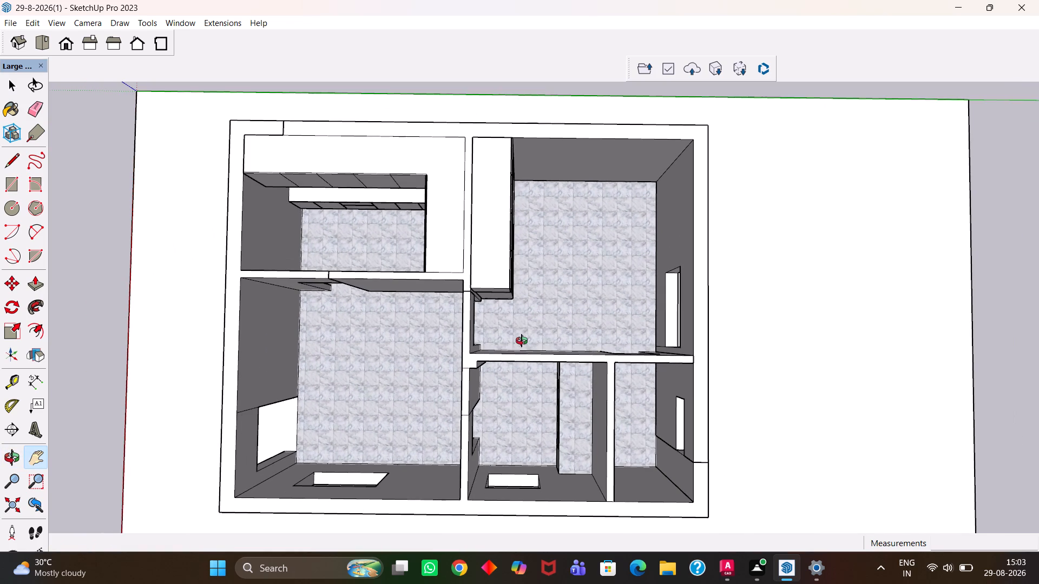
middle_click_drag(522, 341, 529, 348)
scroll(522, 341, "up", 1)
scroll(529, 348, "down", 1)
left_click_drag(530, 348, 519, 330)
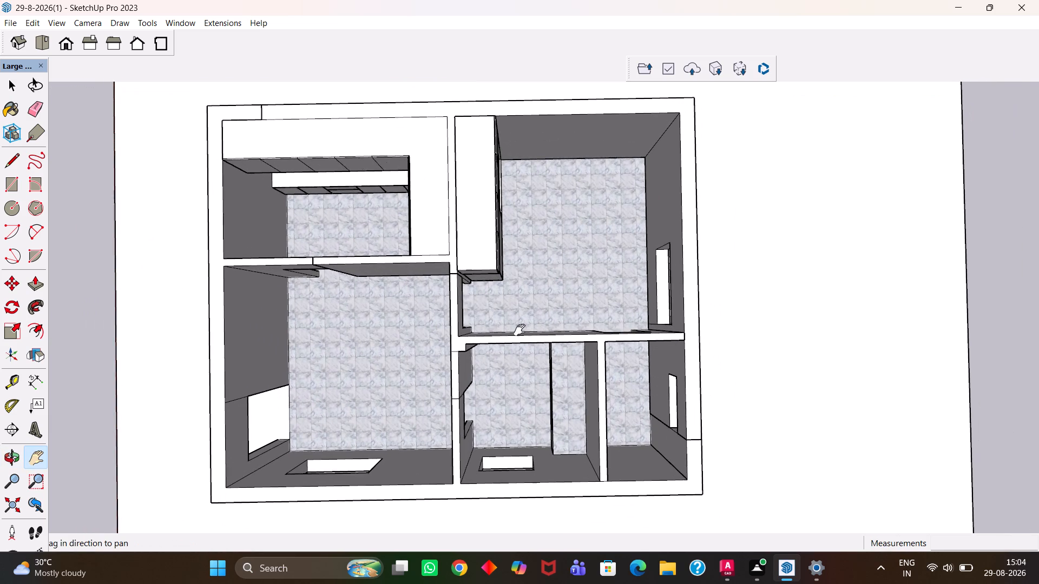
left_click_drag(519, 330, 515, 333)
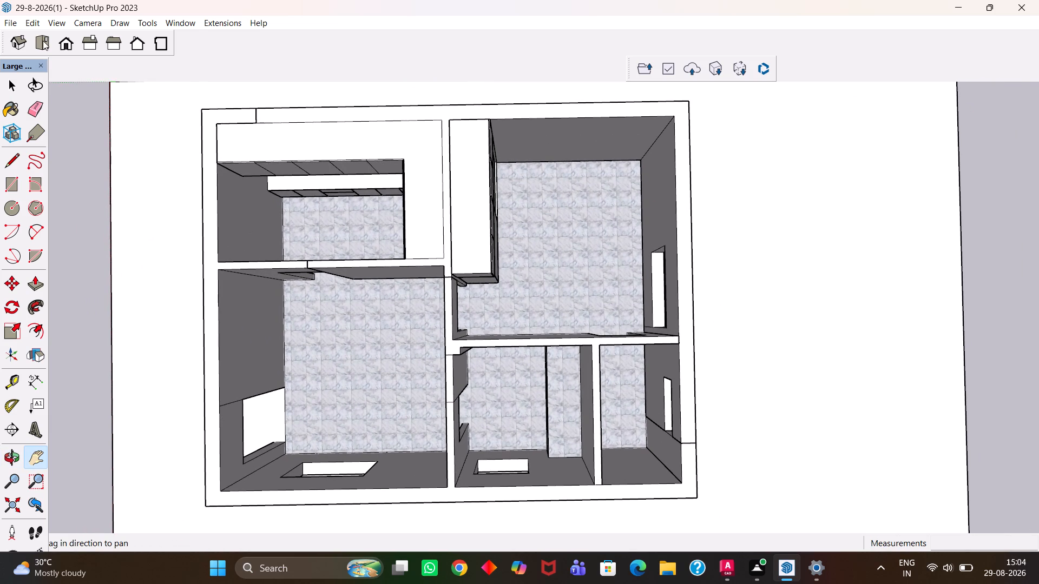
Print the current house view with Microsoft Print to PDF, using the default print settings.
left_click(7, 21)
left_click(29, 237)
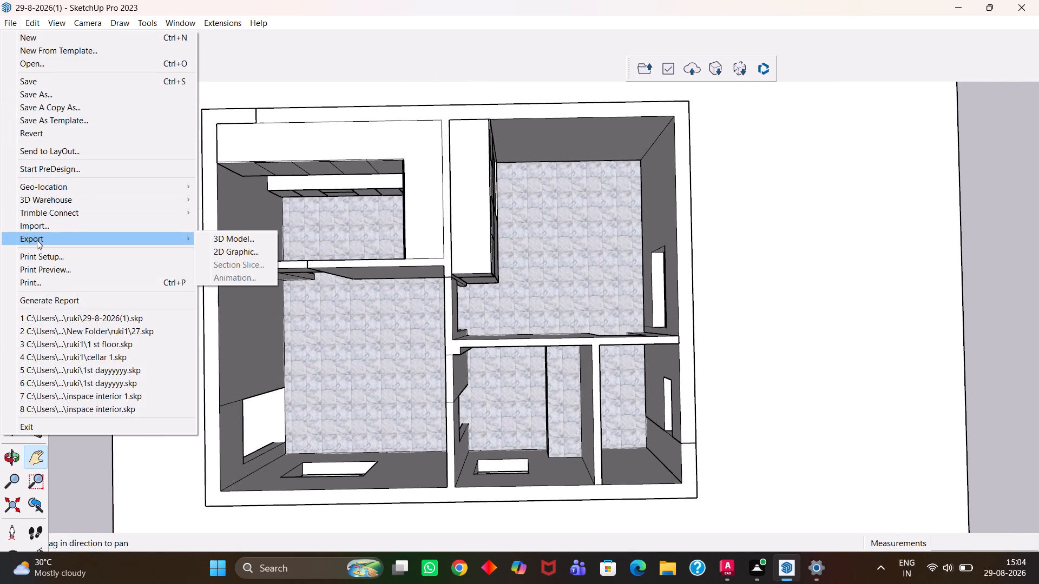
left_click(52, 284)
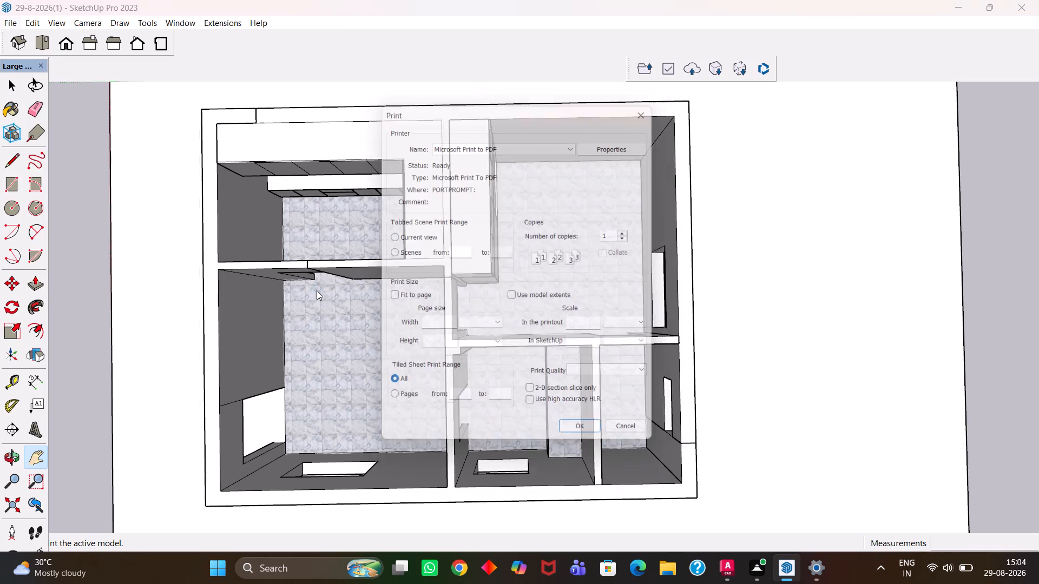
left_click(581, 439)
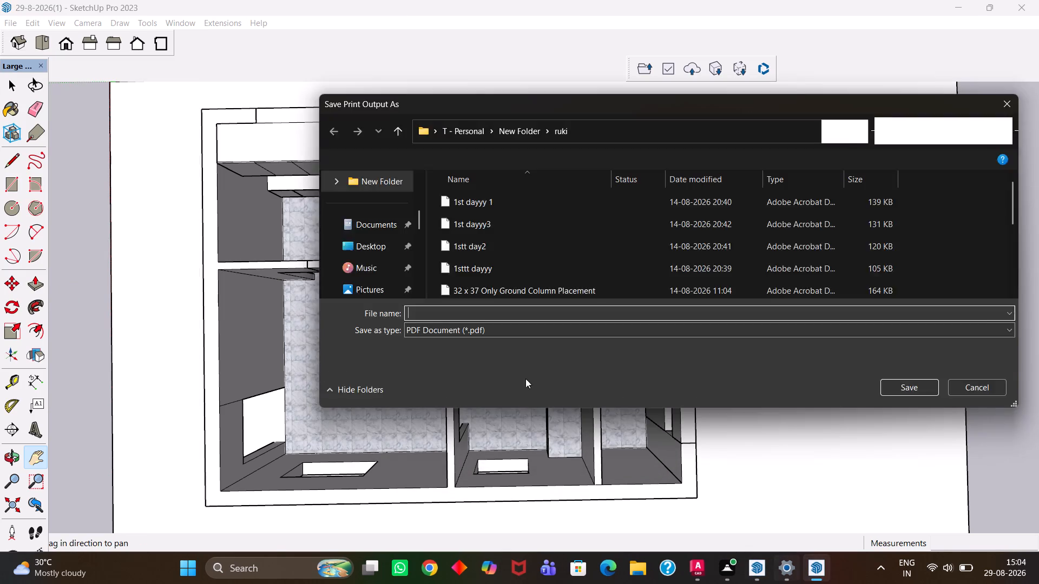
Save the PDF print output as 29-8 in the ruki folder.
left_click(793, 509)
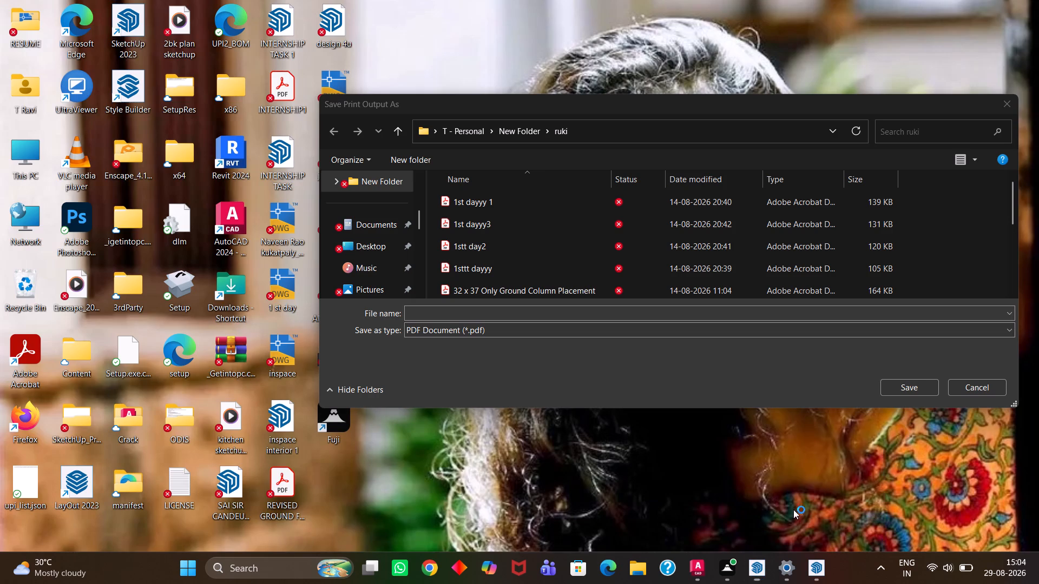
scroll(433, 240, "down", 4)
scroll(486, 231, "down", 4)
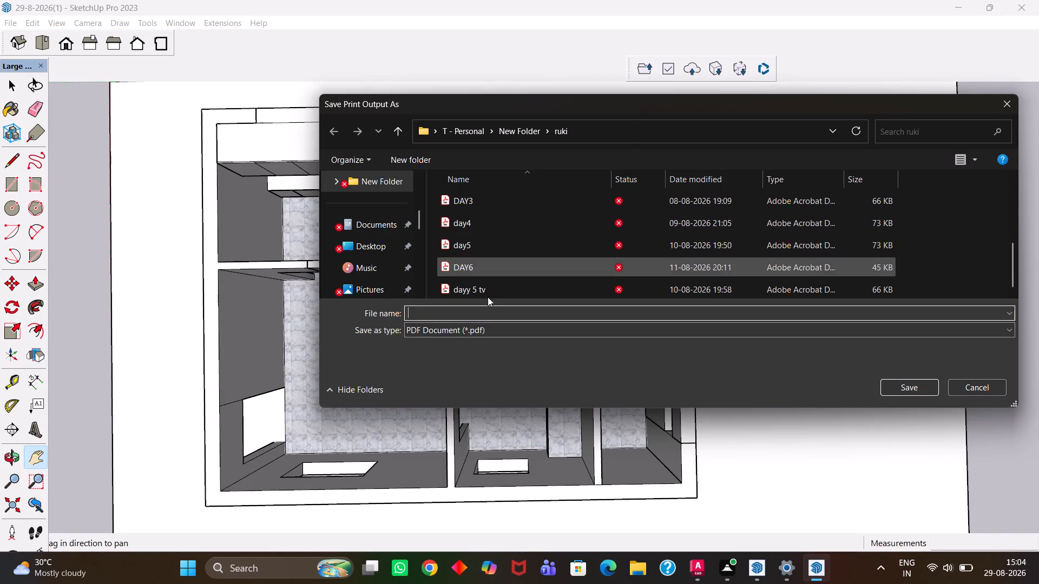
left_click(420, 318)
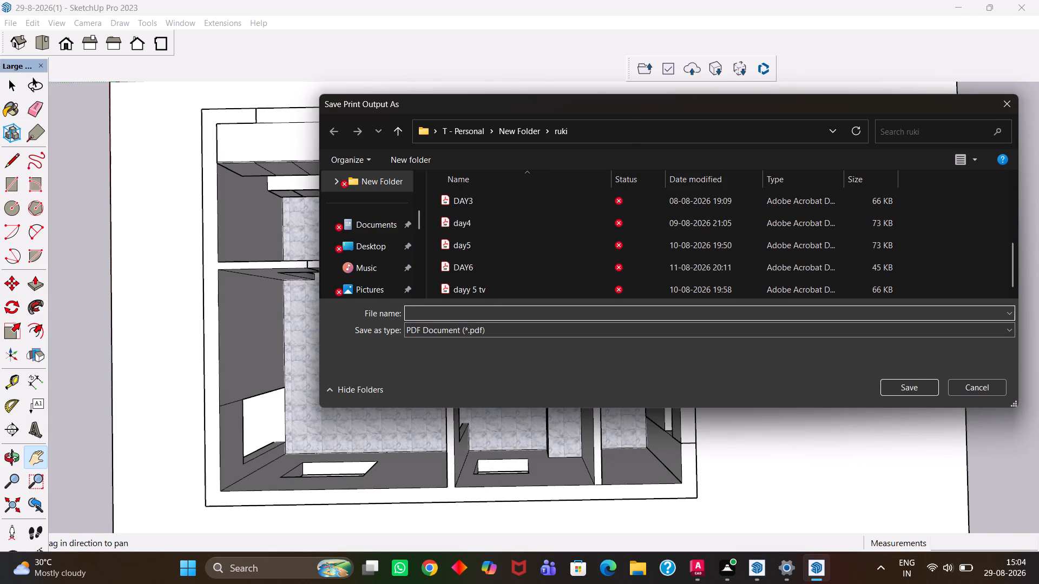
type("29")
key("minus")
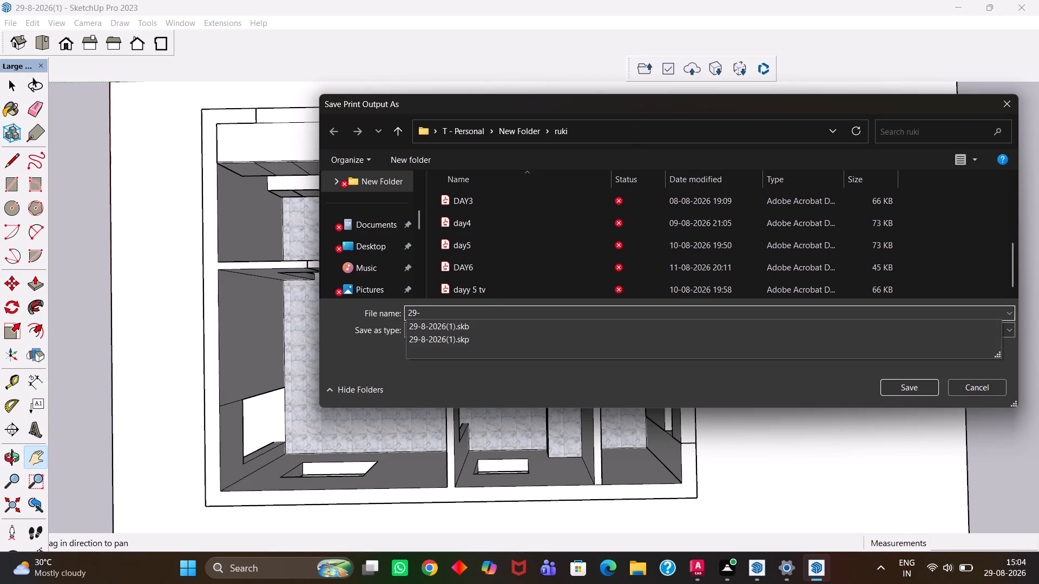
key("8")
key("minus")
type("2026")
key("BackSpace")
key("BackSpace")
key("BackSpace")
key("BackSpace")
key("BackSpace")
key("BackSpace")
key("BackSpace")
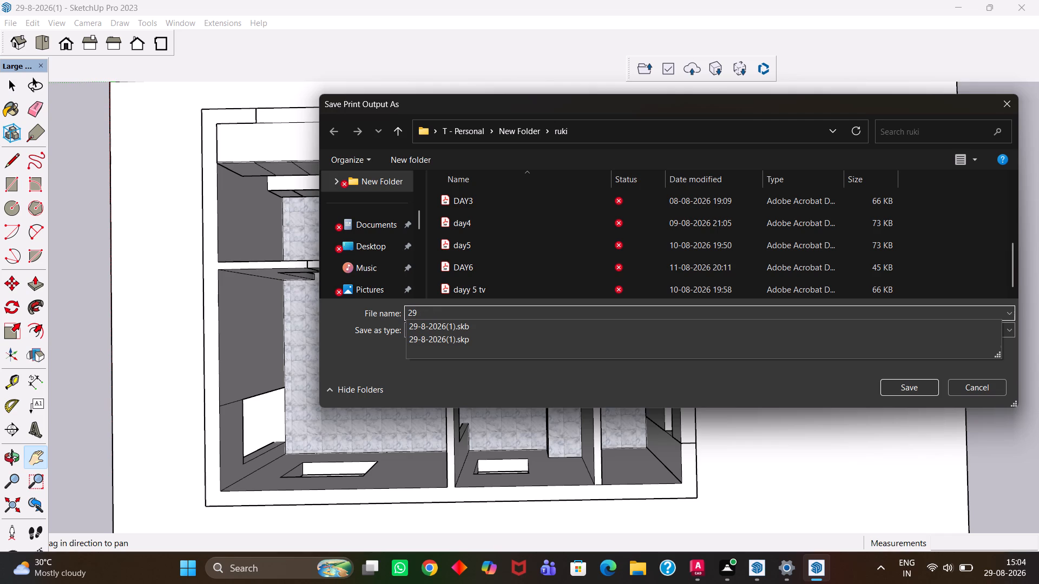
key("minus")
key("8")
left_click(915, 388)
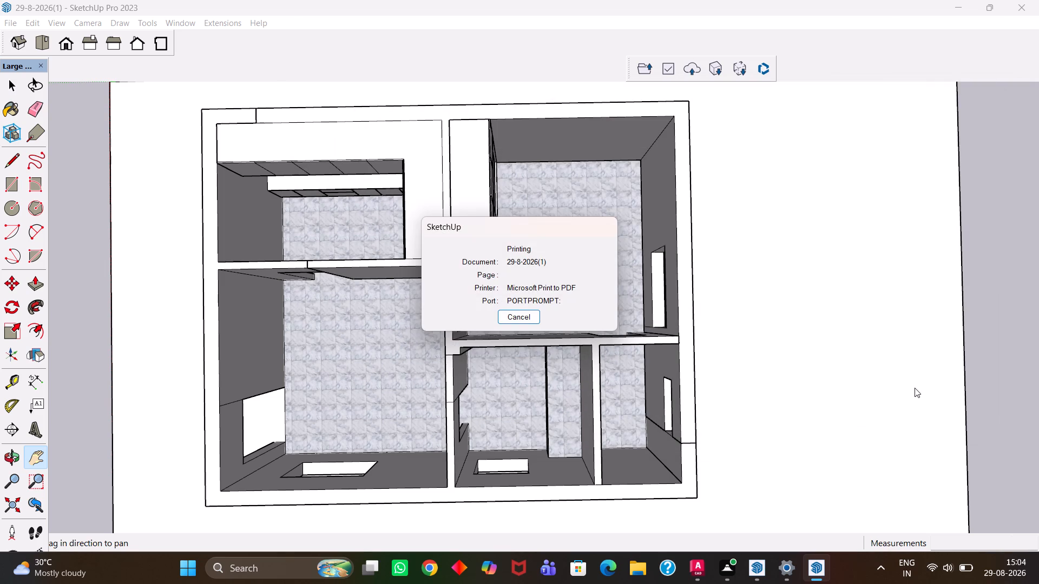
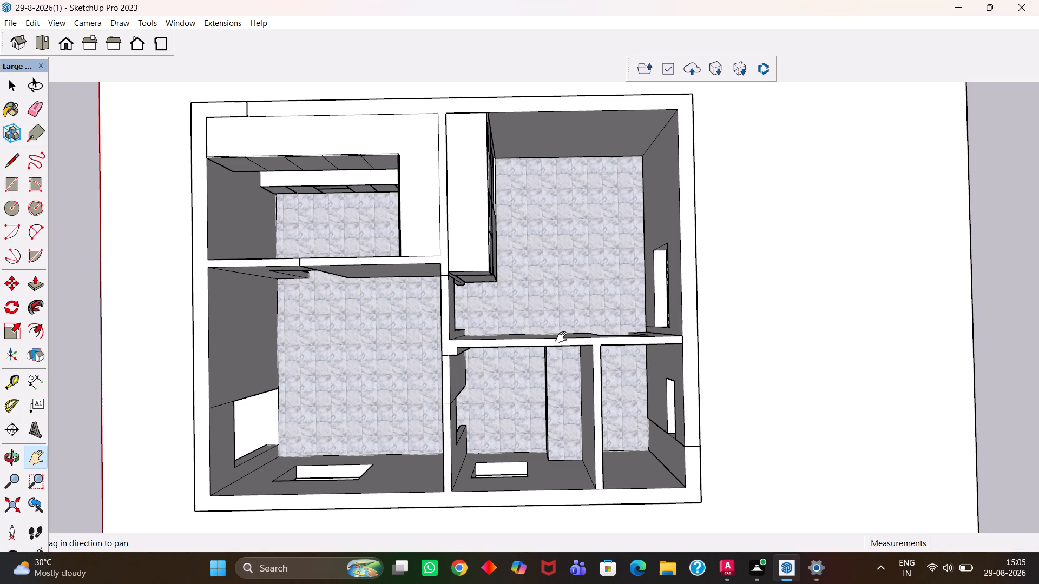
Examine the whole house from above and from angled views, checking the kitchen cabinets, wardrobes, door openings and rooms.
scroll(561, 337, "up", 5)
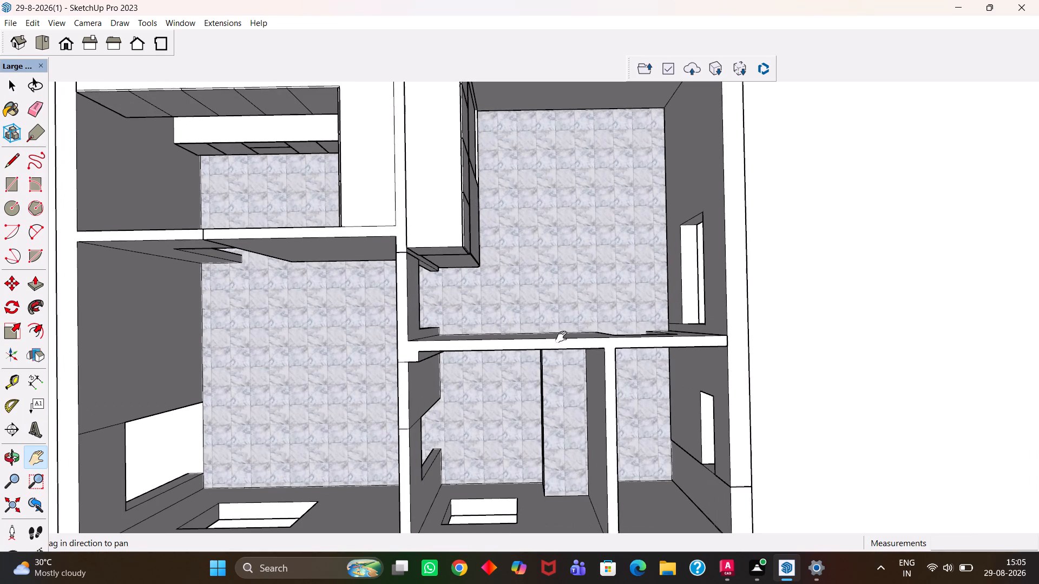
scroll(561, 337, "up", 4)
scroll(561, 337, "down", 10)
key("h")
scroll(548, 315, "down", 4)
left_click_drag(559, 303, 557, 363)
scroll(550, 370, "up", 4)
middle_click_drag(547, 386, 502, 340)
scroll(545, 383, "up", 1)
scroll(502, 340, "up", 5)
key("h")
middle_click_drag(566, 356, 611, 322)
scroll(611, 322, "down", 3)
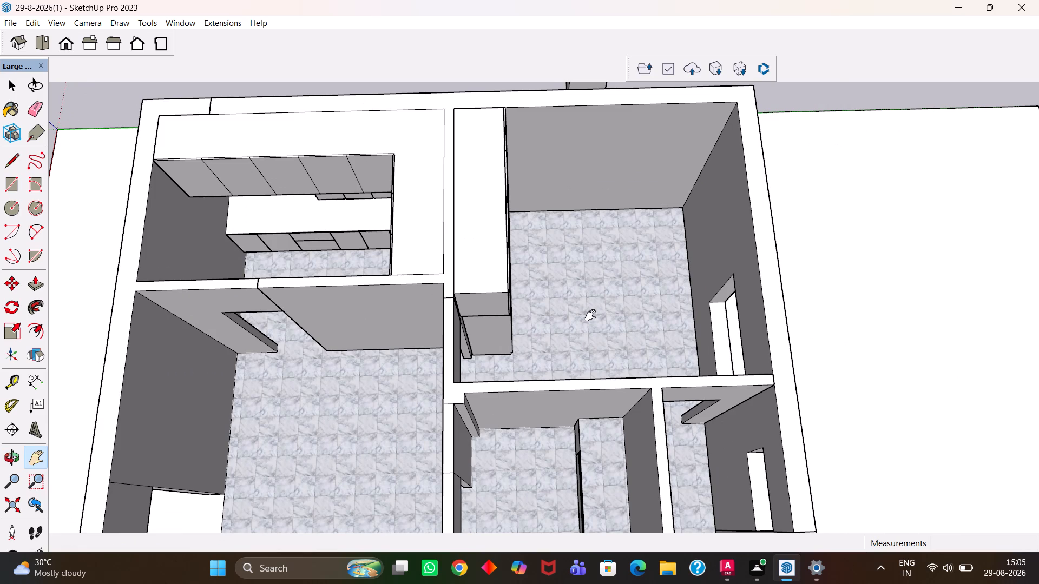
scroll(564, 330, "down", 9)
middle_click_drag(565, 333, 560, 394)
scroll(550, 395, "up", 5)
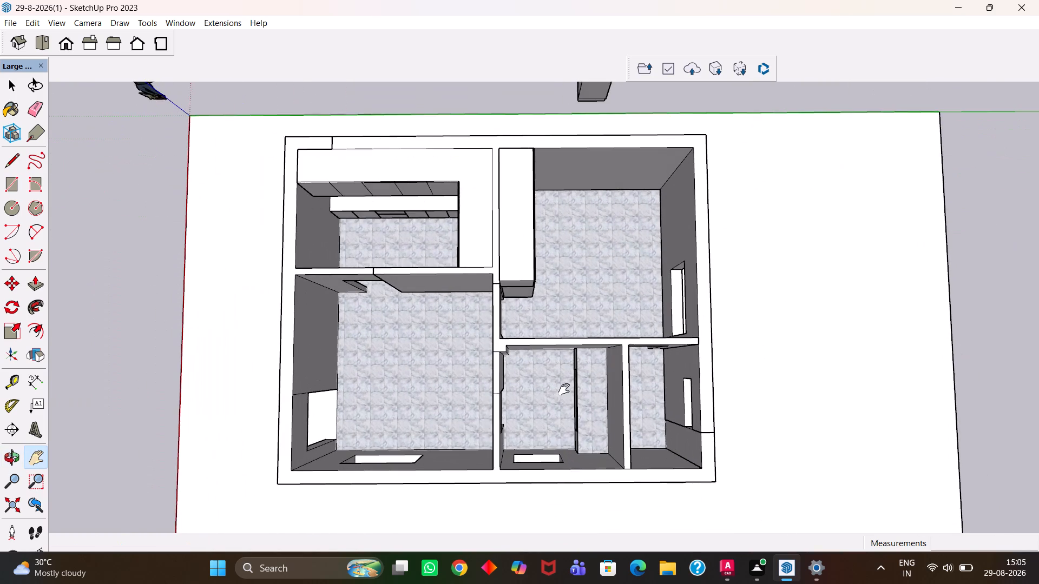
scroll(564, 389, "up", 4)
scroll(564, 389, "down", 2)
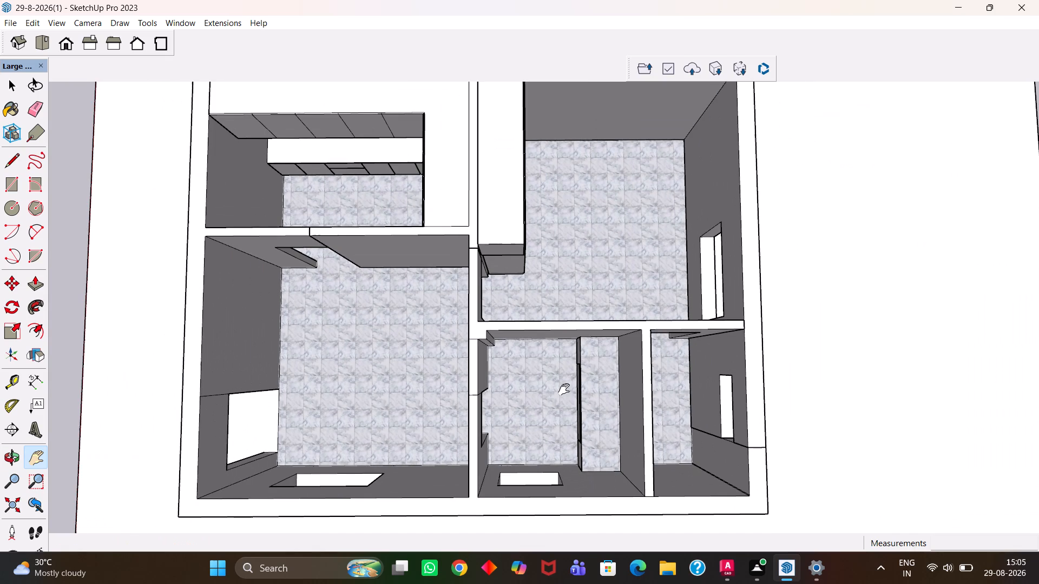
scroll(564, 389, "down", 5)
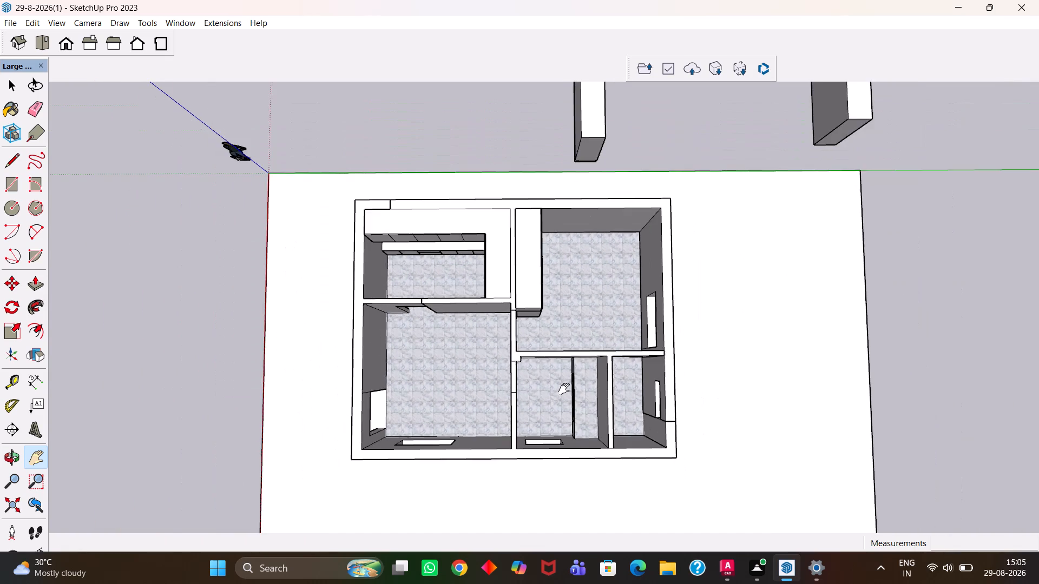
scroll(564, 389, "down", 1)
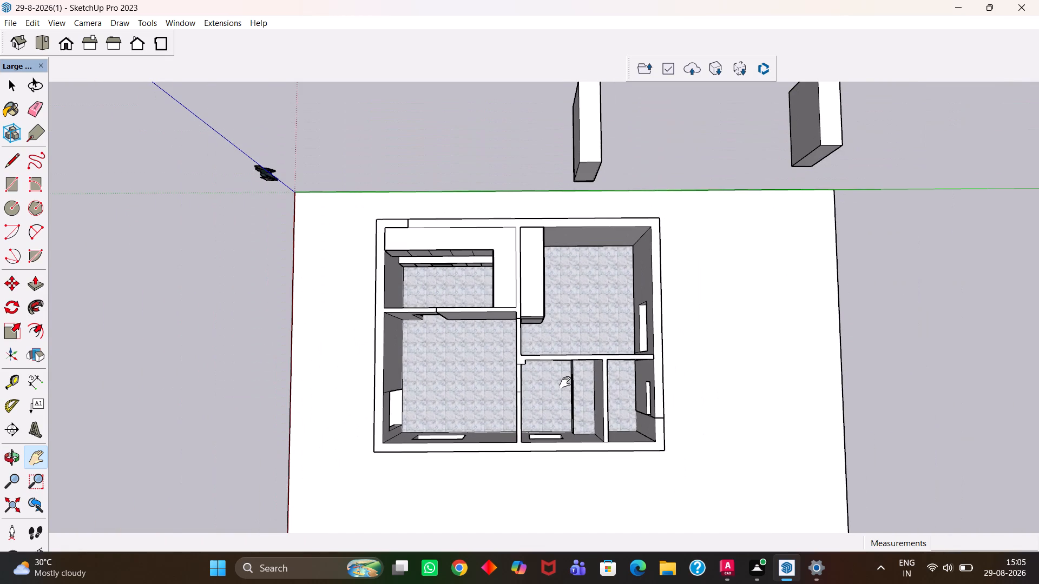
scroll(565, 382, "up", 8)
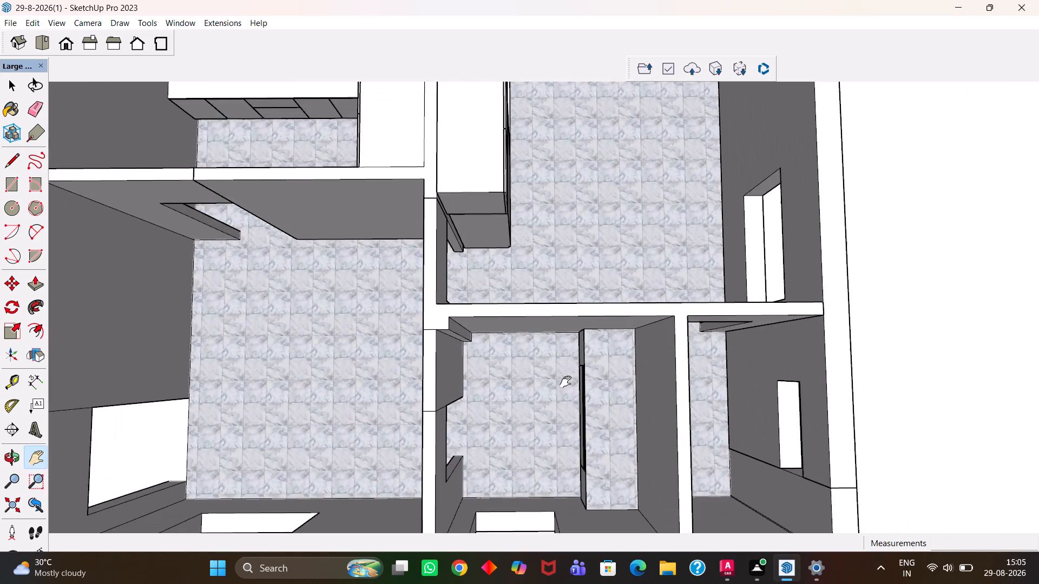
scroll(565, 382, "down", 8)
key("h")
scroll(568, 382, "up", 5)
middle_click_drag(548, 413, 629, 219)
scroll(554, 362, "up", 1)
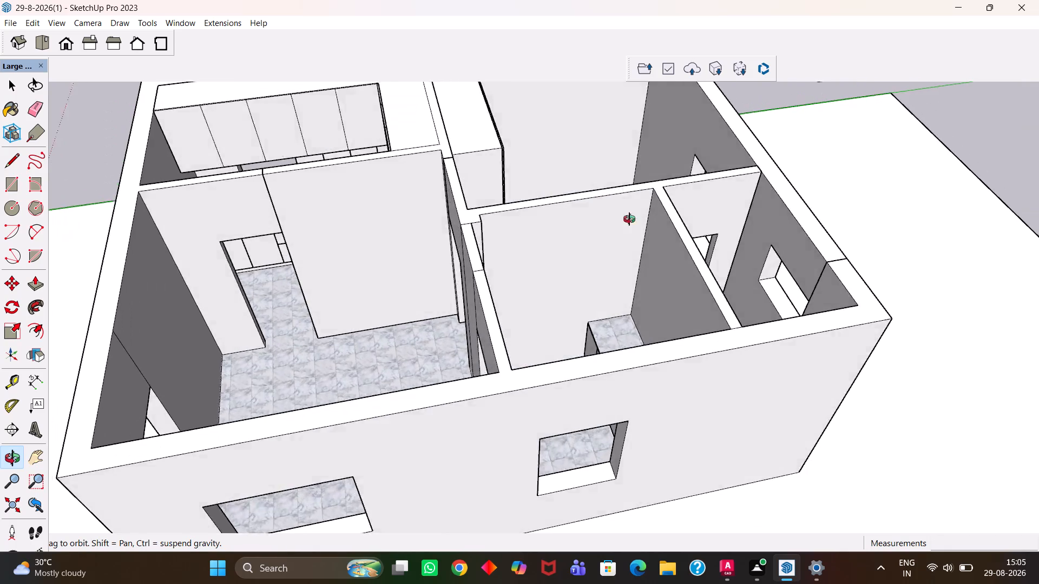
middle_click_drag(629, 219, 643, 208)
middle_click_drag(453, 300, 688, 348)
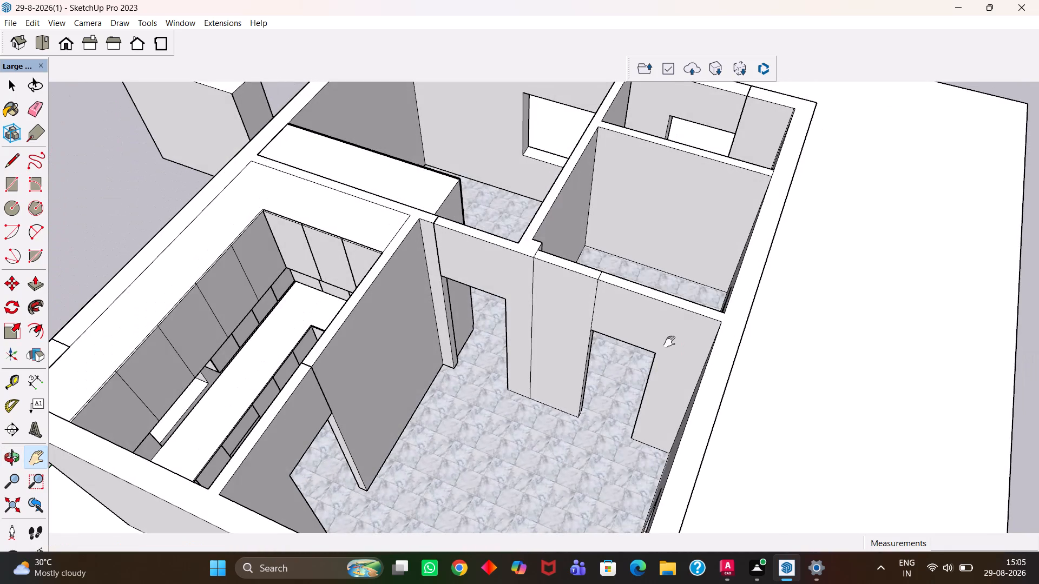
Paint the connected walls around the kitchen and the wardrobe bedroom with grey Color M02 from the Colors collection.
scroll(643, 343, "down", 4)
middle_click_drag(608, 355, 591, 353)
key("b")
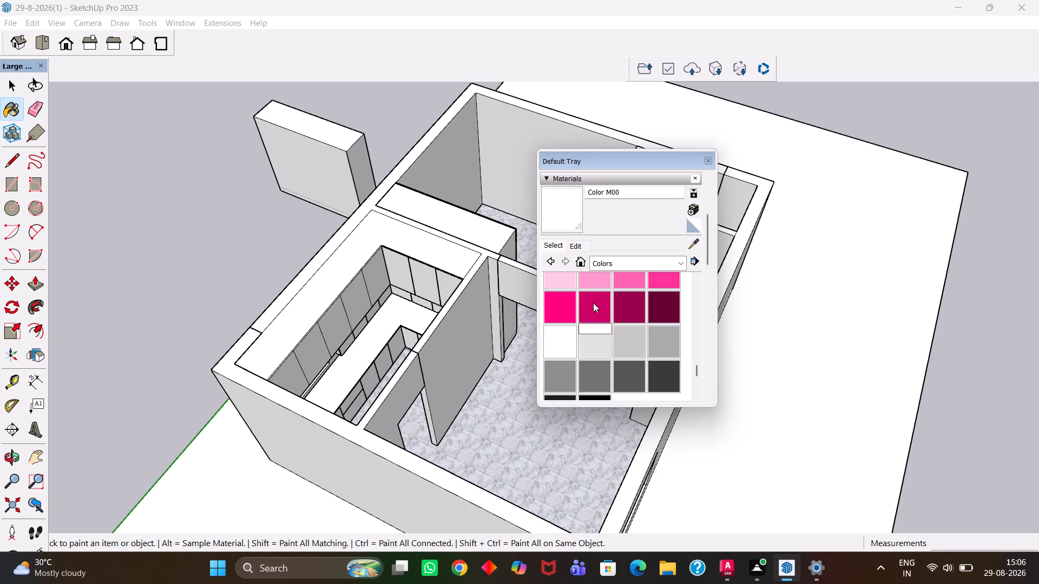
left_click(628, 263)
left_click(564, 339)
scroll(575, 332, "down", 2)
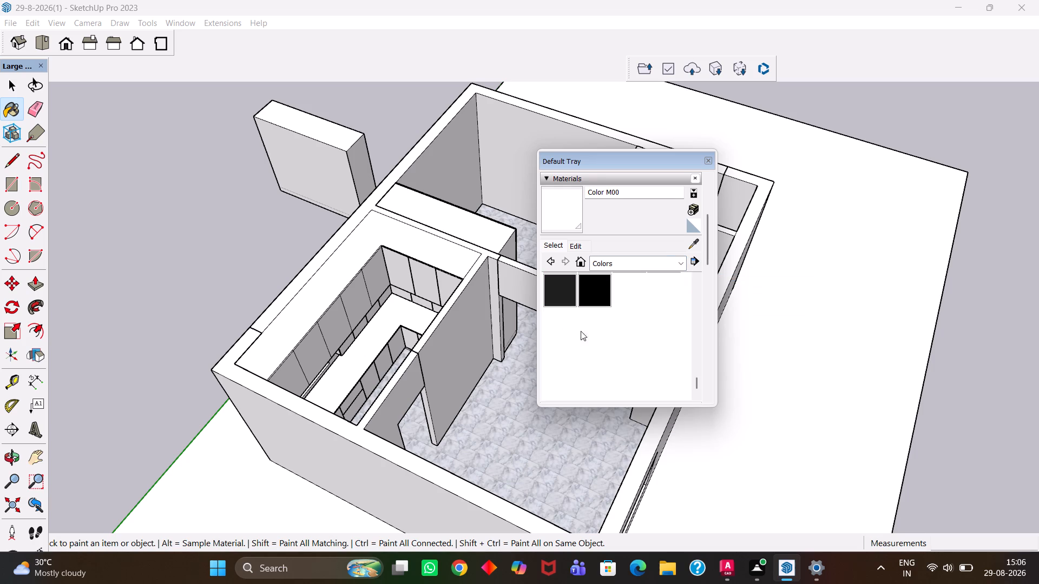
scroll(599, 328, "up", 3)
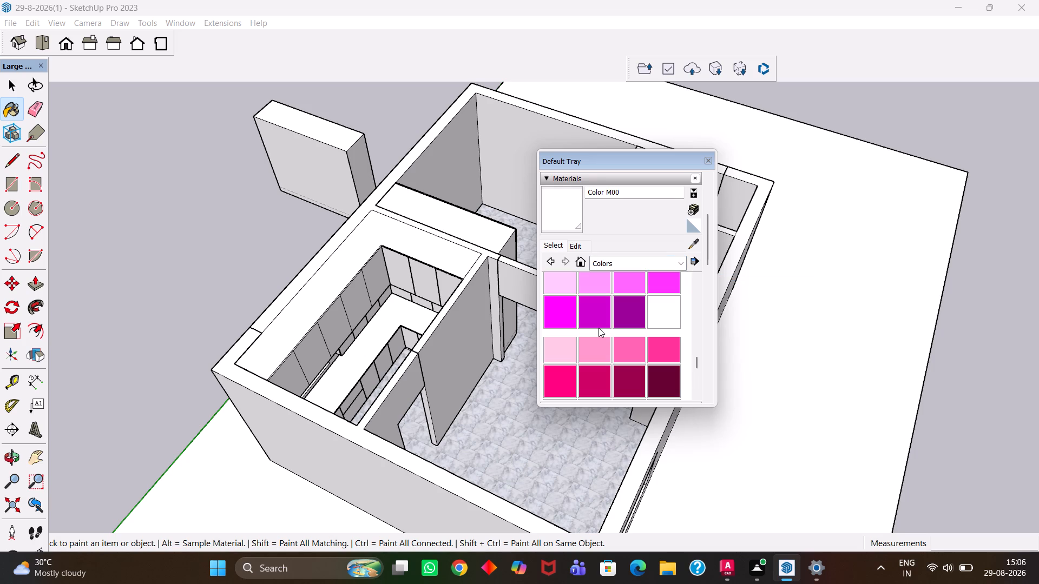
scroll(599, 329, "up", 12)
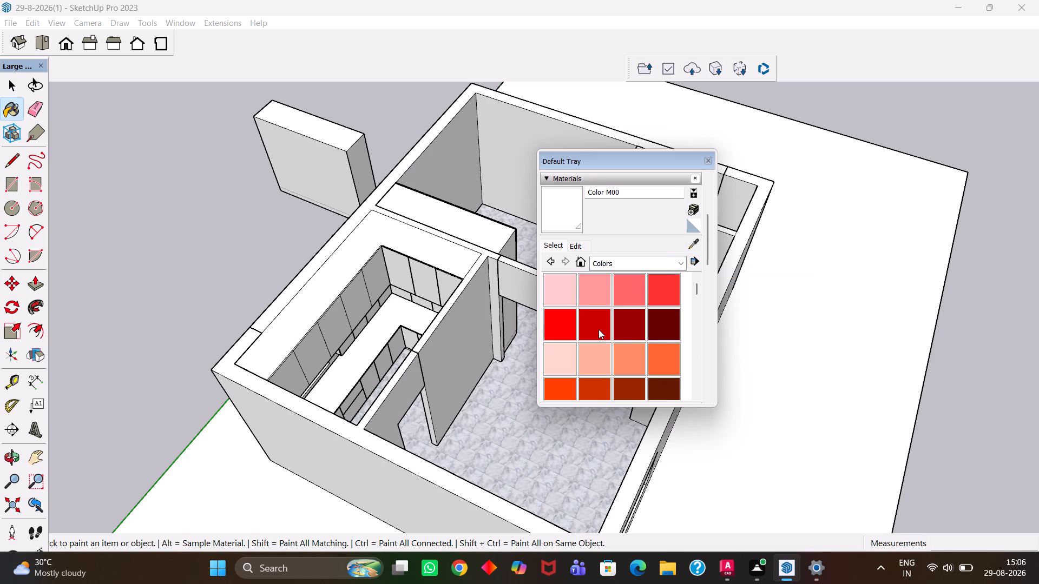
scroll(599, 329, "up", 5)
scroll(599, 329, "down", 4)
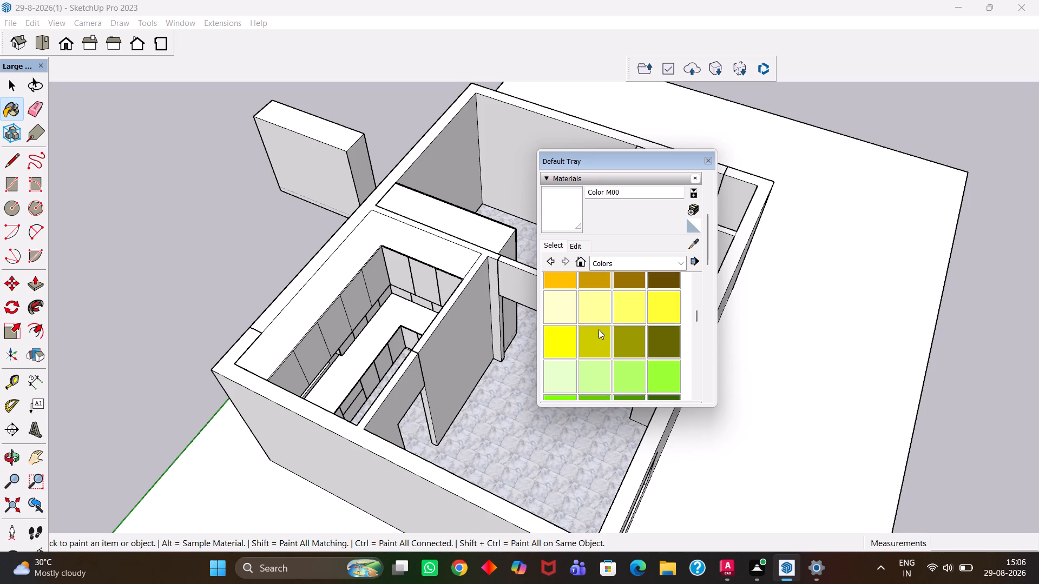
scroll(599, 329, "down", 8)
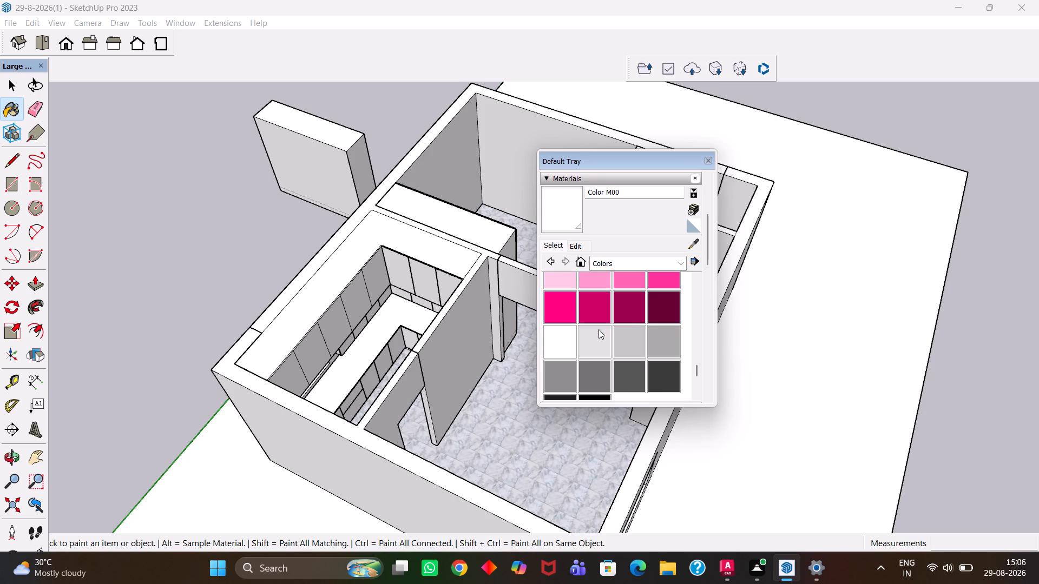
left_click(628, 338)
left_click(453, 330)
left_click(470, 231)
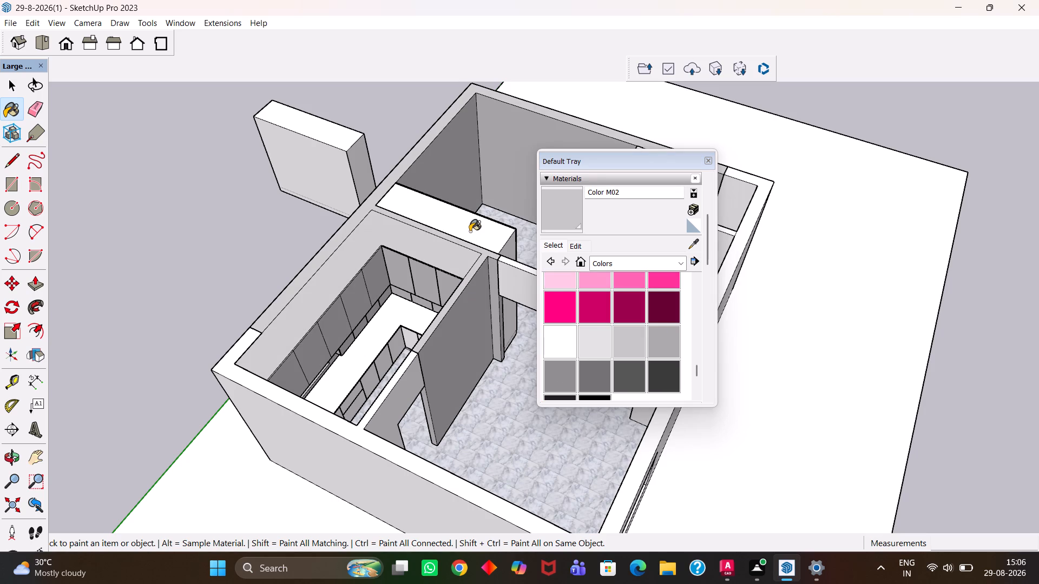
left_click(435, 220)
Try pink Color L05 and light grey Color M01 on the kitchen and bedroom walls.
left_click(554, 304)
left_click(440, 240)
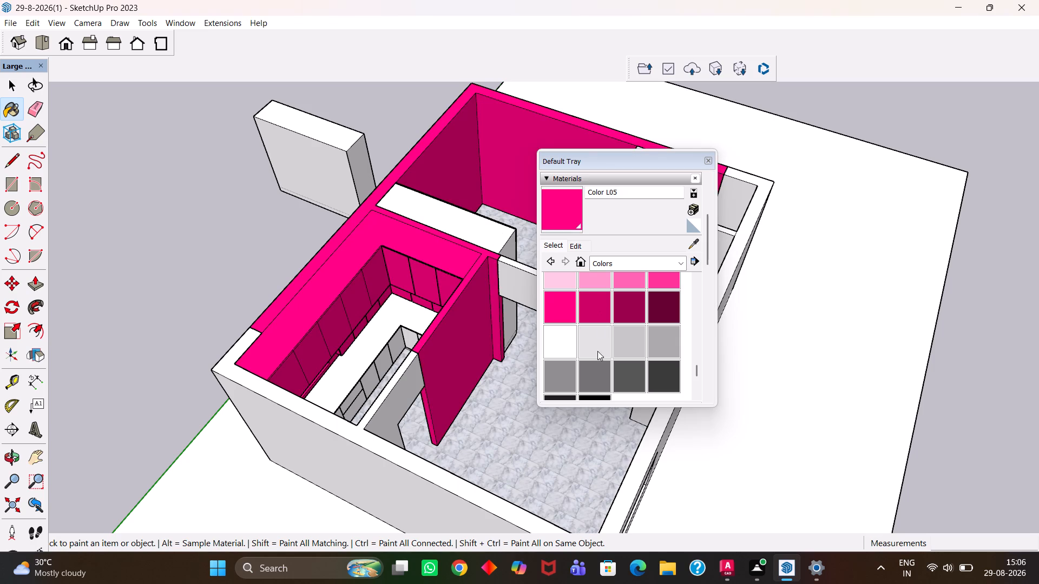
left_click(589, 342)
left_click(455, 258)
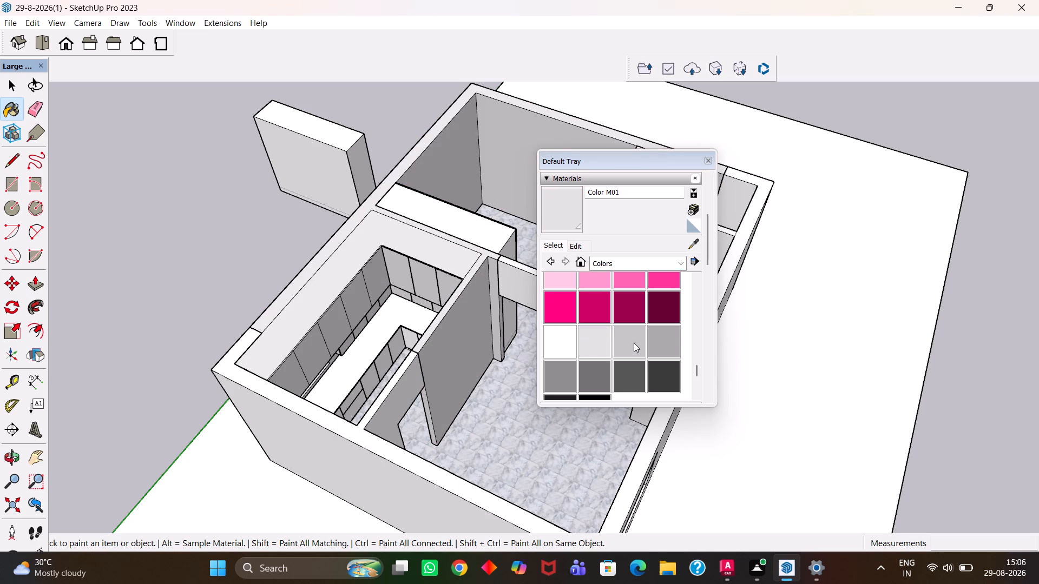
Repaint the kitchen and bedroom walls with grey Color M02 and close the materials tray.
left_click(634, 343)
left_click(461, 251)
scroll(460, 248, "up", 4)
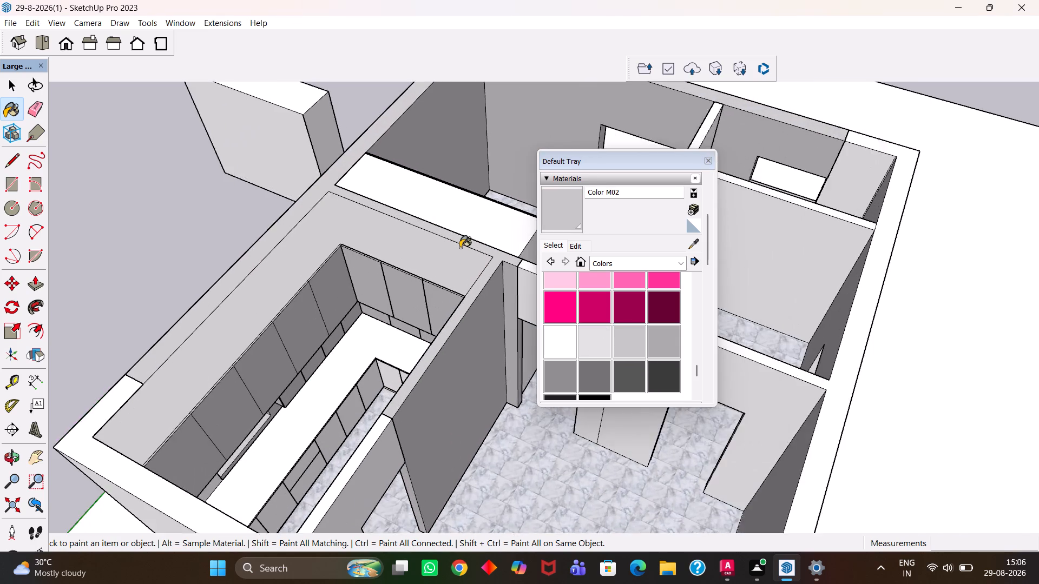
scroll(460, 248, "down", 12)
middle_click_drag(476, 318, 416, 330)
scroll(461, 330, "up", 1)
scroll(423, 354, "up", 1)
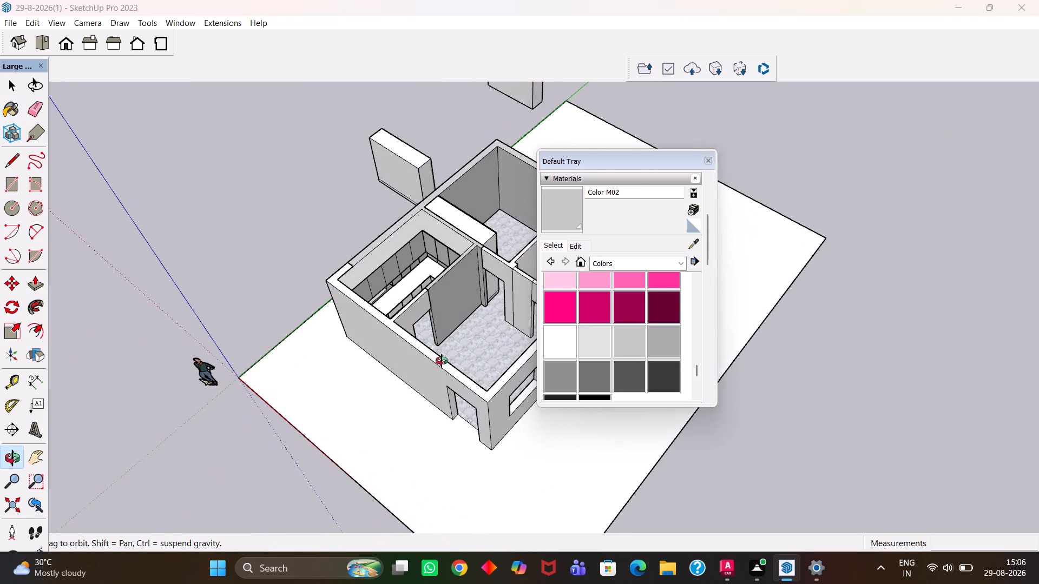
left_click(425, 357)
left_click(707, 163)
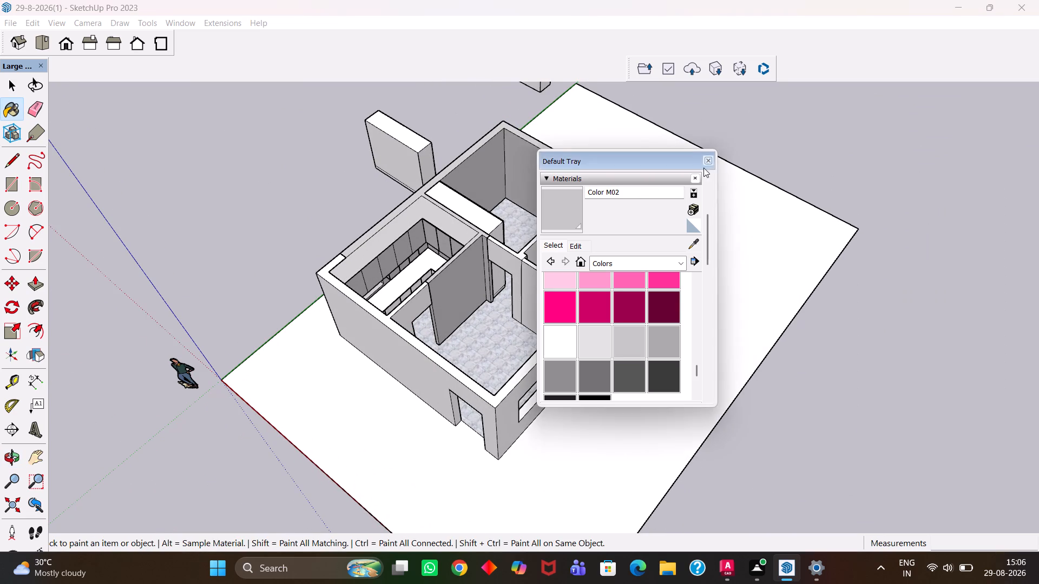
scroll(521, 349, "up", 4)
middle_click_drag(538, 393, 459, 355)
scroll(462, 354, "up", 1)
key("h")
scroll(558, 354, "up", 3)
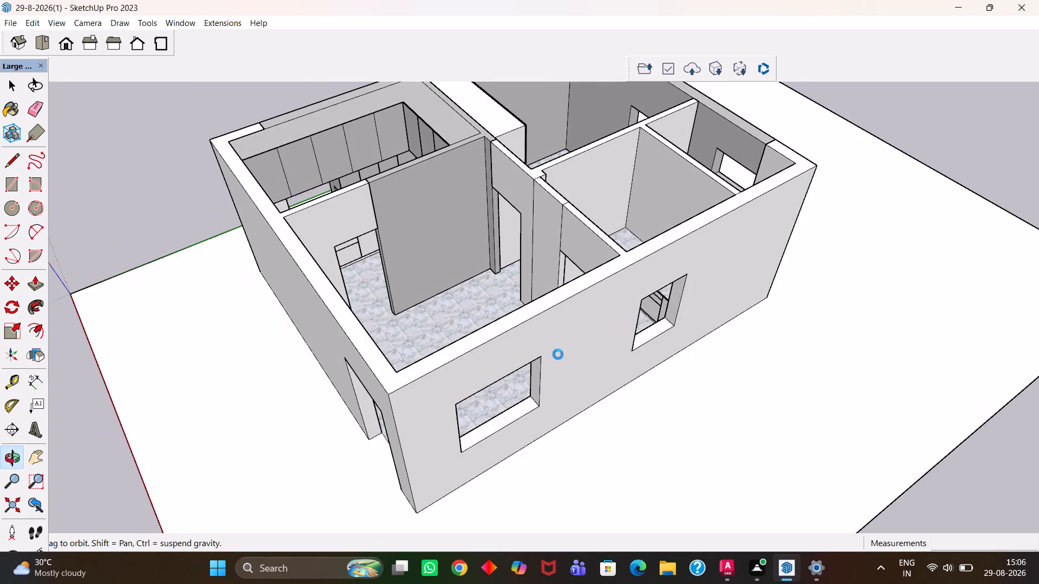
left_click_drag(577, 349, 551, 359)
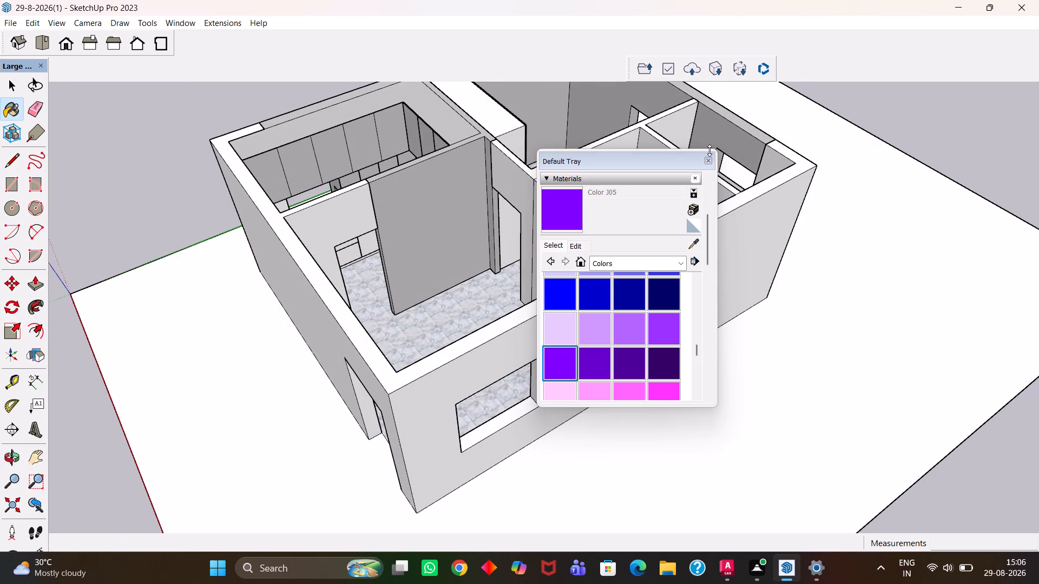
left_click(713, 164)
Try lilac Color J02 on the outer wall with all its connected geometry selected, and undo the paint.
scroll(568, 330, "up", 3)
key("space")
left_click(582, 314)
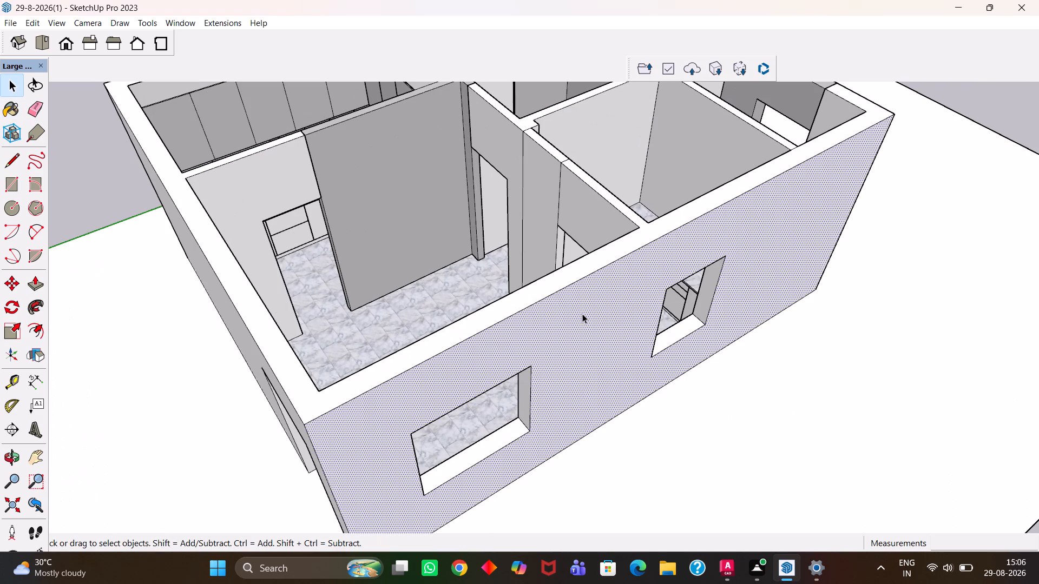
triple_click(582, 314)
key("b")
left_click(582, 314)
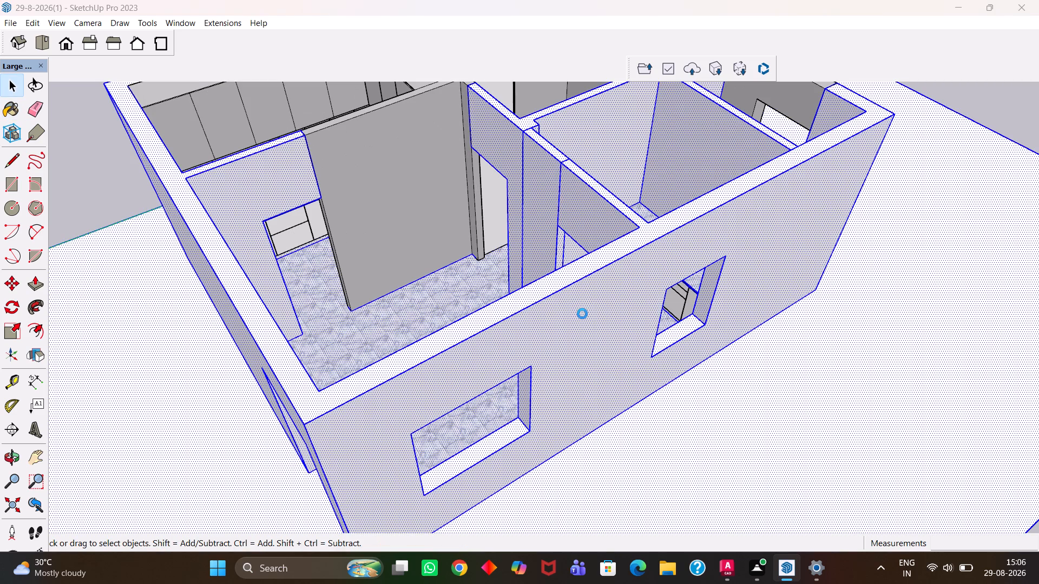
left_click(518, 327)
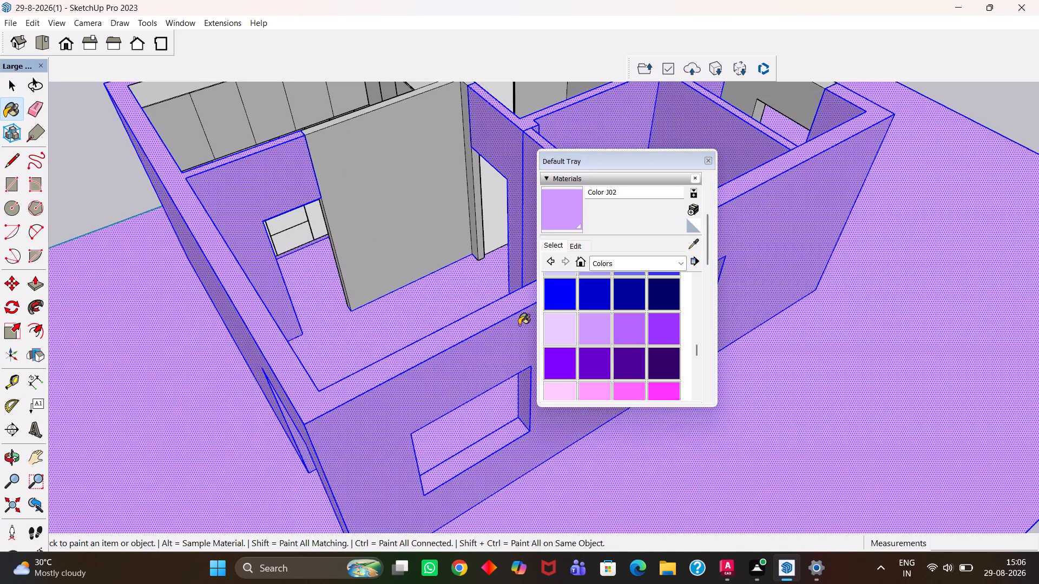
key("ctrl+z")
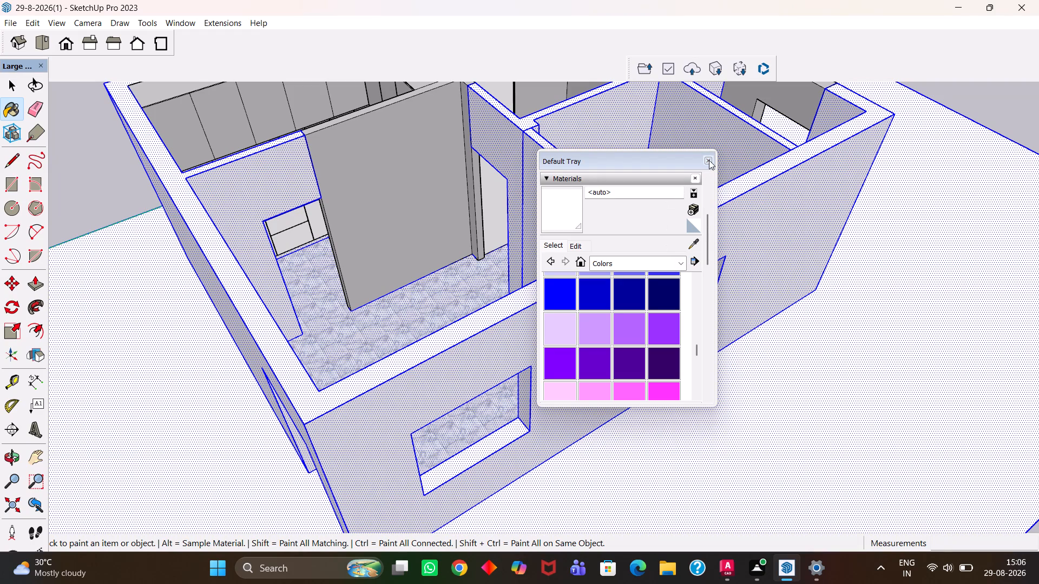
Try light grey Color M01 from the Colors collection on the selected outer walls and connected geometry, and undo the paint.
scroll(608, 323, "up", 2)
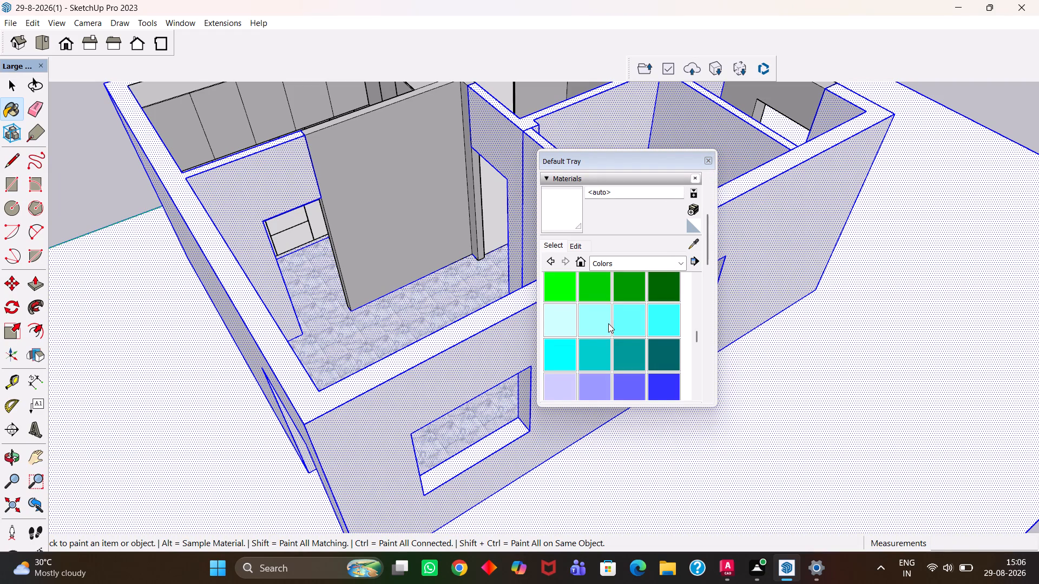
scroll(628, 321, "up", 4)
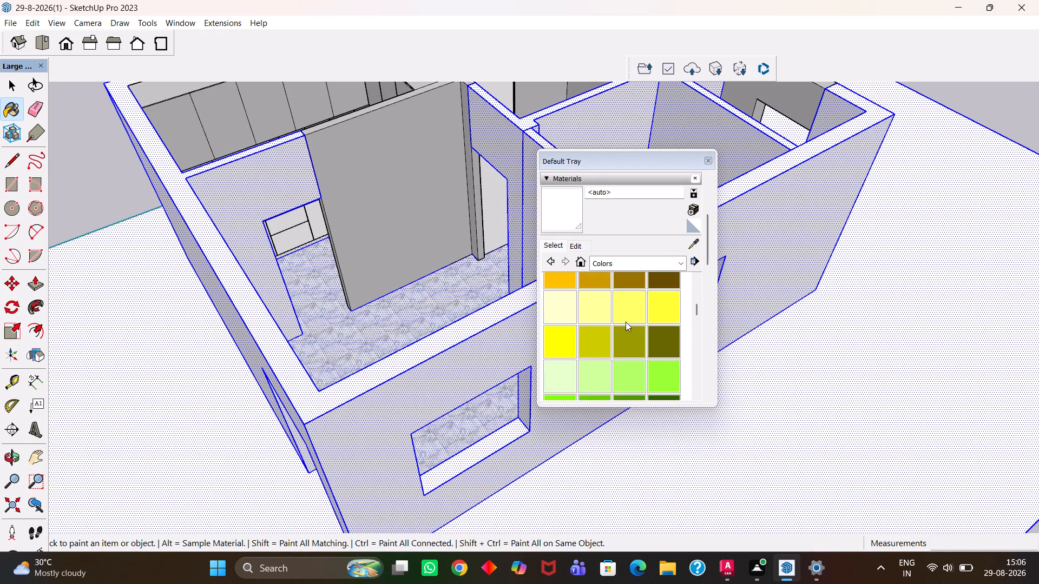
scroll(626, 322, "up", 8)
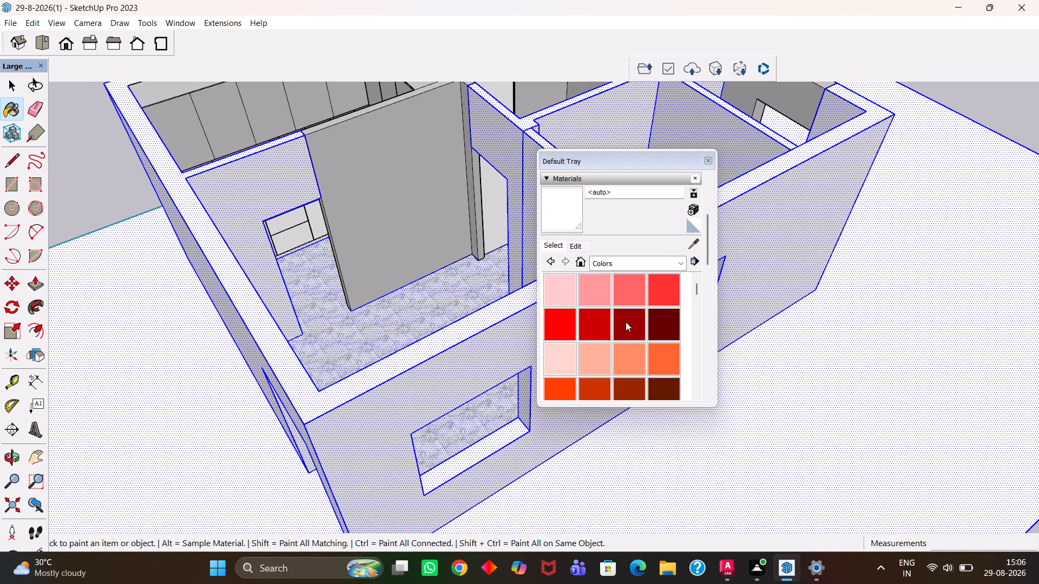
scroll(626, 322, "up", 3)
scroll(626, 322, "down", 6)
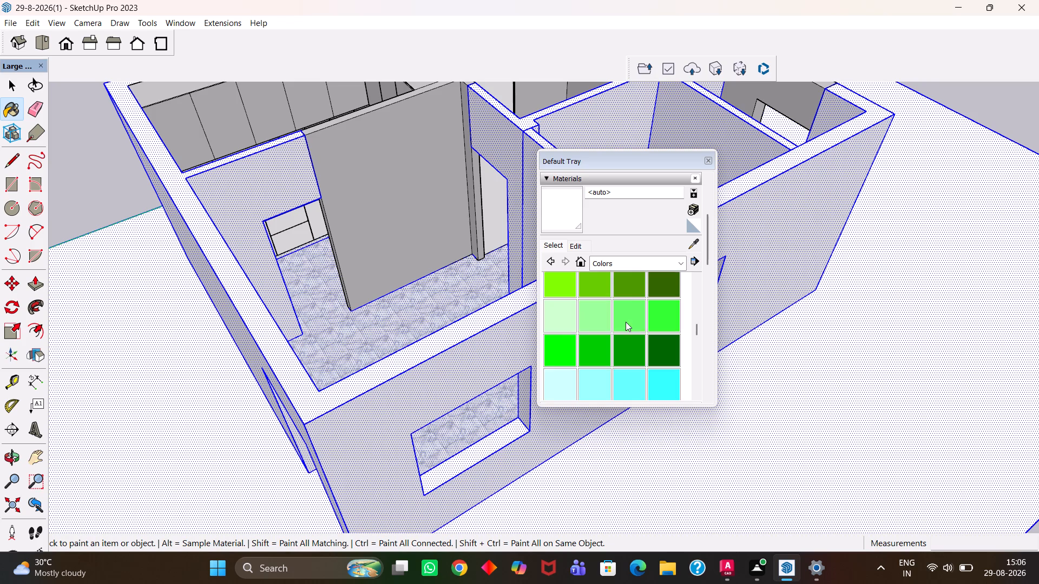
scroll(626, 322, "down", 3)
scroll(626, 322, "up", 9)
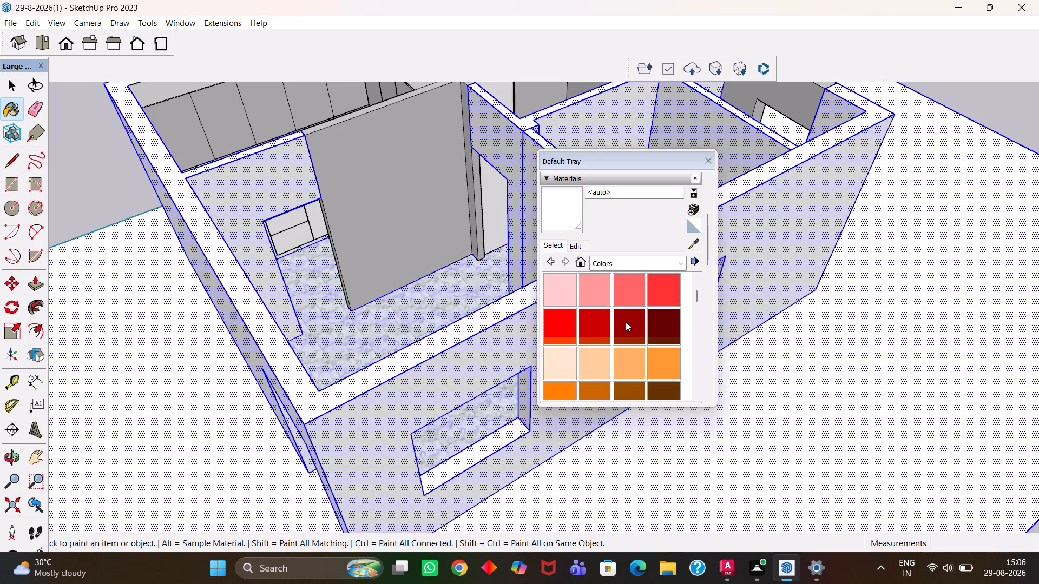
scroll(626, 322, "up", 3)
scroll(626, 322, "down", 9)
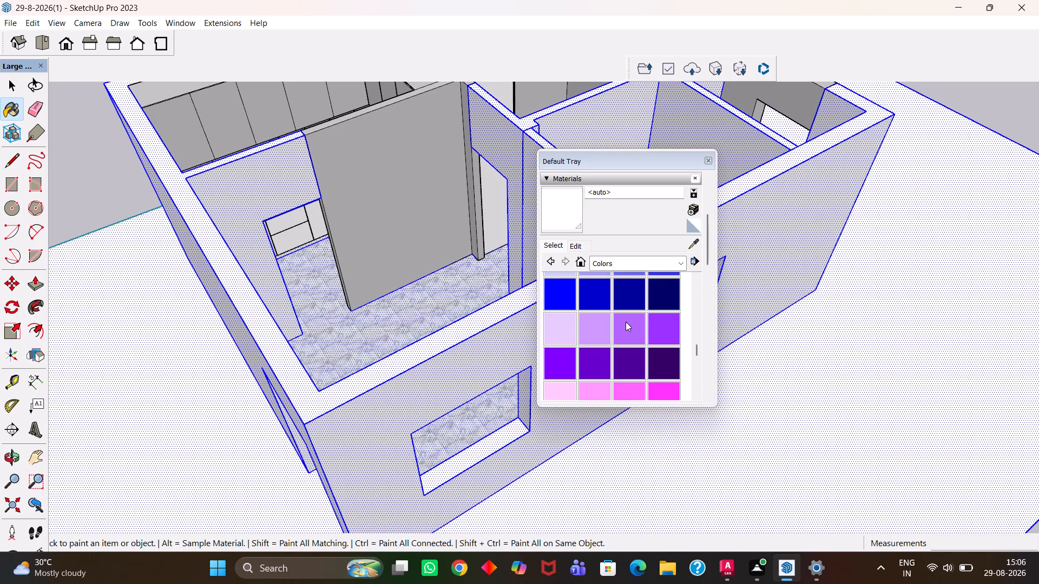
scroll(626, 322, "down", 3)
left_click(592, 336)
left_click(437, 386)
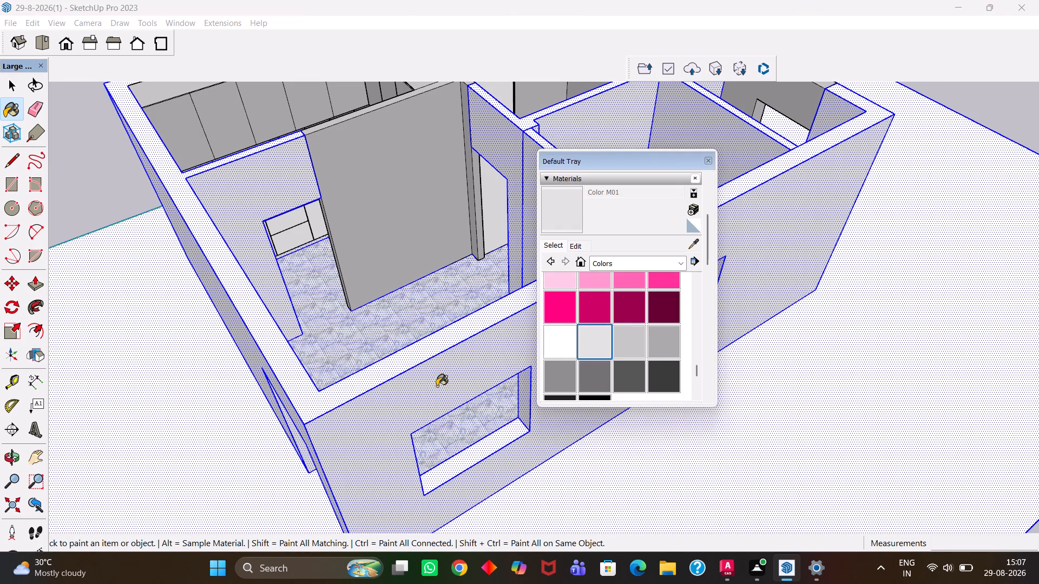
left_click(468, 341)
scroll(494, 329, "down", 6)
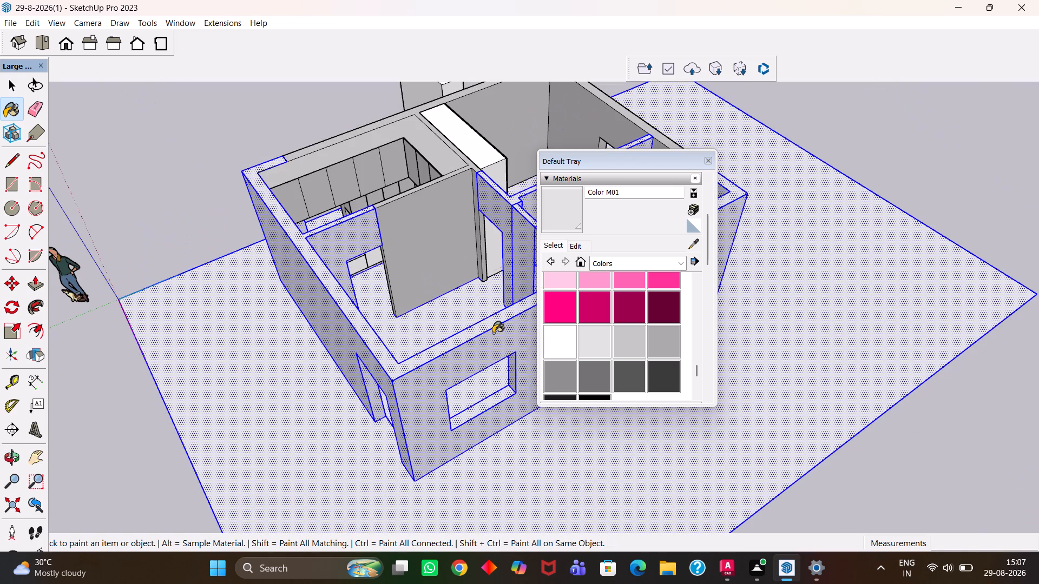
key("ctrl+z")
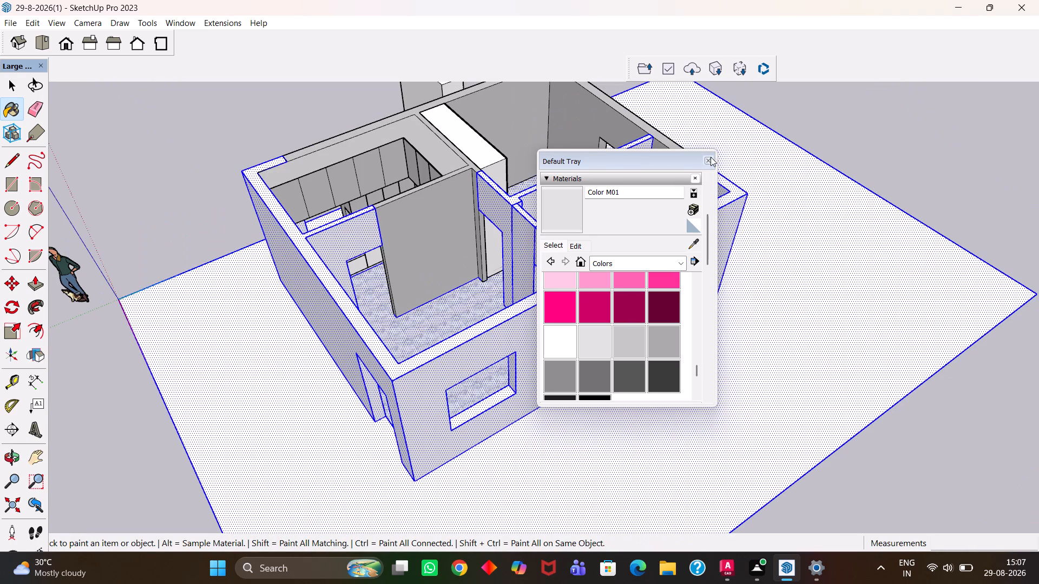
Close the materials tray and clear the selection of the outer walls and connected geometry.
left_click(706, 158)
scroll(532, 293, "down", 5)
scroll(467, 390, "down", 4)
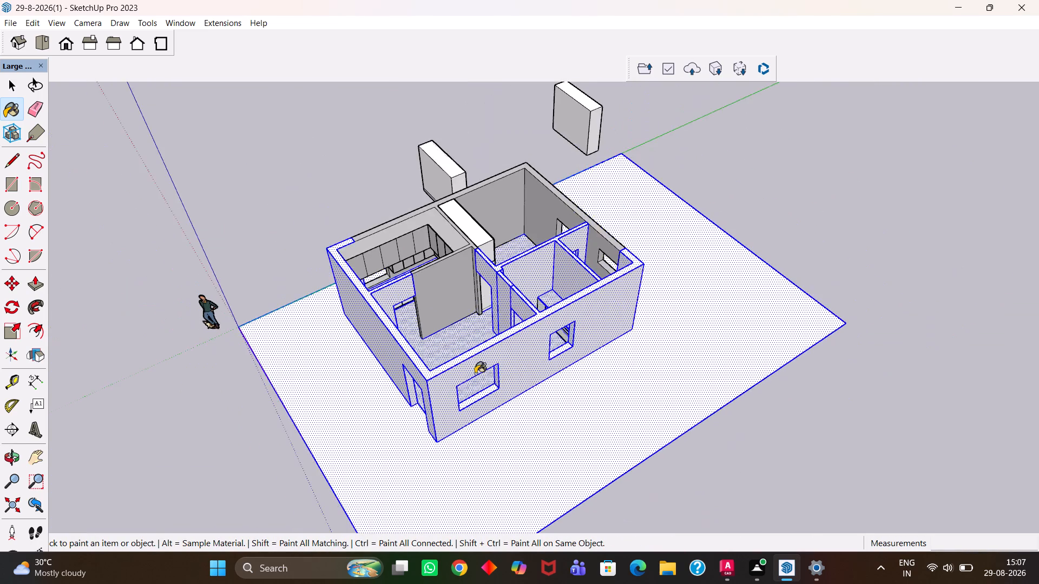
middle_click_drag(535, 310, 437, 395)
key("space")
left_click(781, 208)
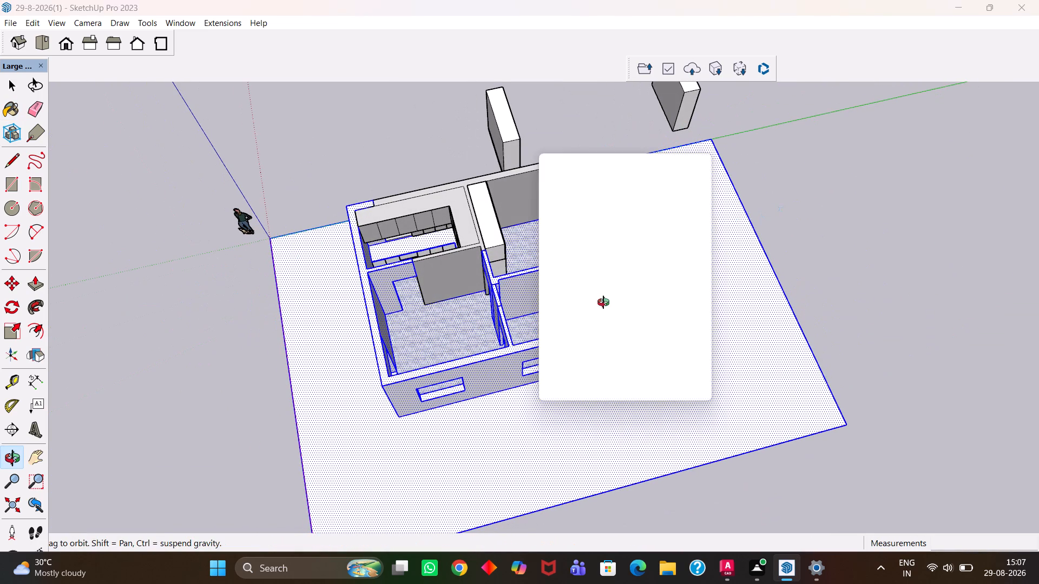
left_click(706, 163)
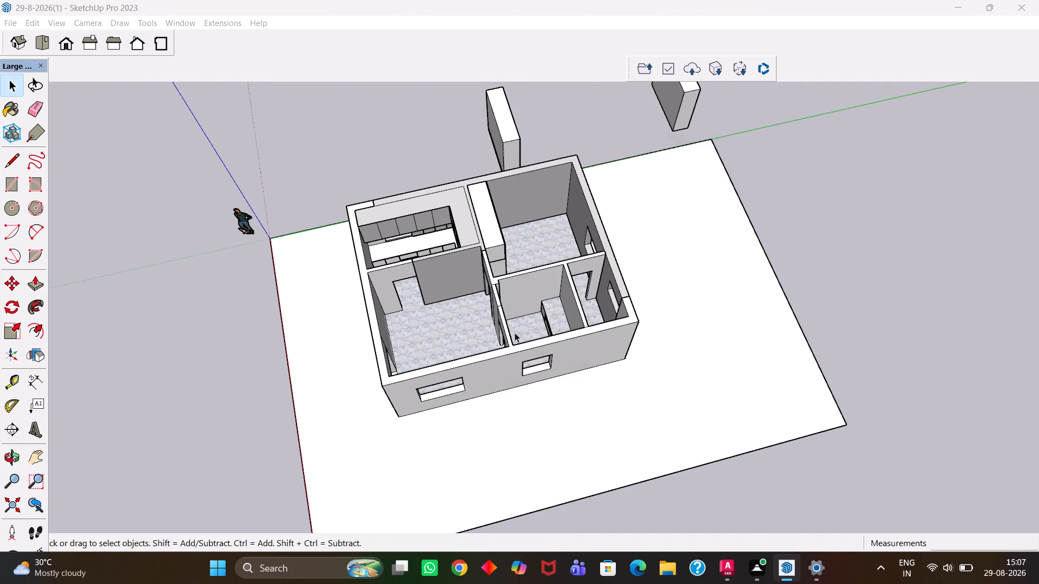
Undo the earlier grey and pink colour paints on the kitchen and wardrobe bedroom walls.
scroll(510, 337, "up", 4)
key("ctrl+z")
key("ctrl+z")
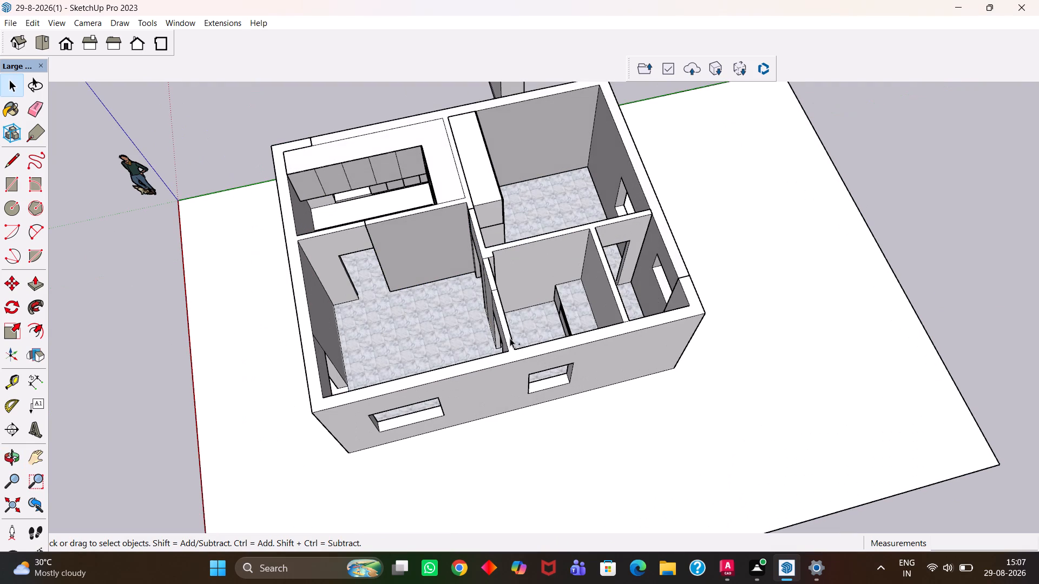
key("ctrl+z")
key("ctrl+z")
key("ctrl+z")
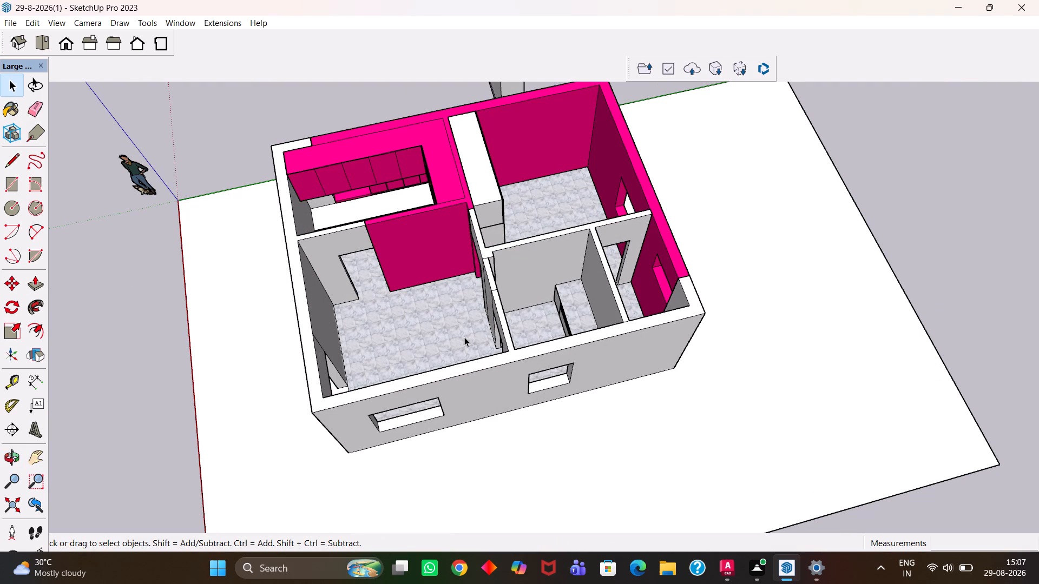
key("ctrl+z")
key("ctrl+z")
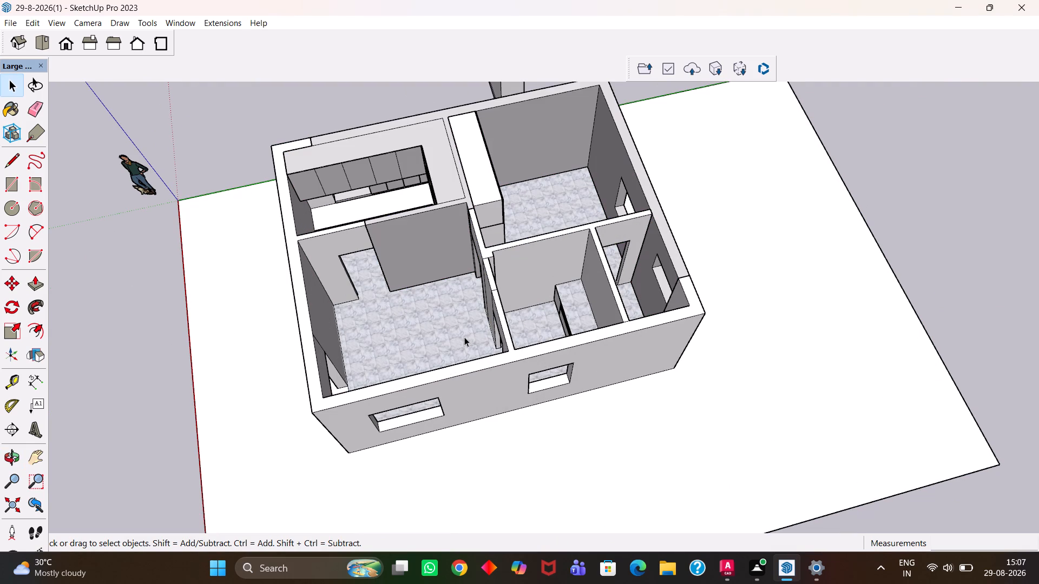
key("ctrl+z")
Examine the whole house from near-top views on opposite sides, checking the room layout, walls and furniture.
key("h")
scroll(465, 337, "down", 5)
middle_click(519, 249)
scroll(519, 249, "up", 2)
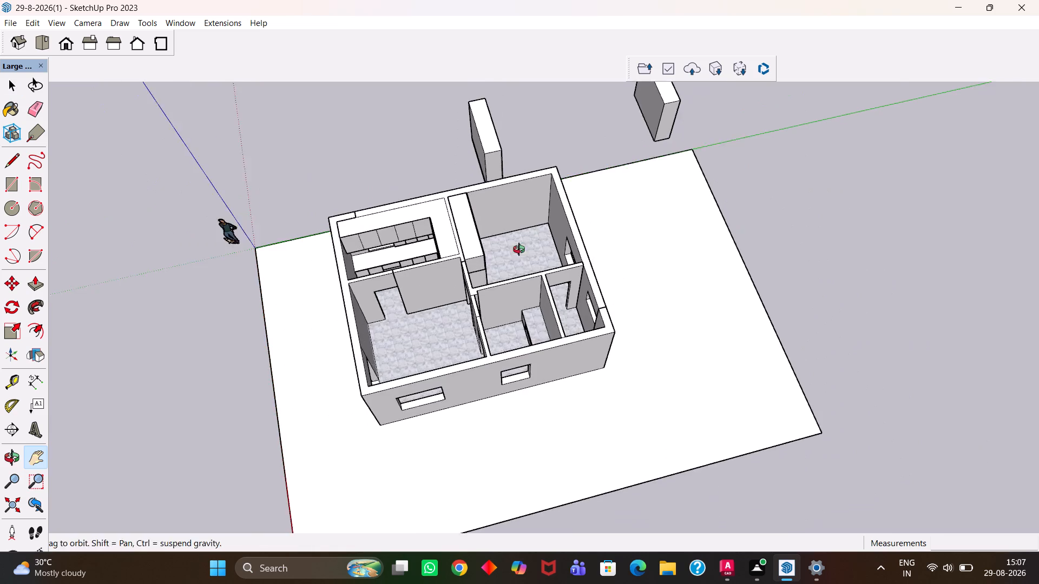
scroll(519, 249, "up", 2)
left_click_drag(520, 249, 538, 336)
middle_click_drag(544, 341, 489, 358)
scroll(489, 358, "up", 3)
key("h")
scroll(494, 360, "down", 3)
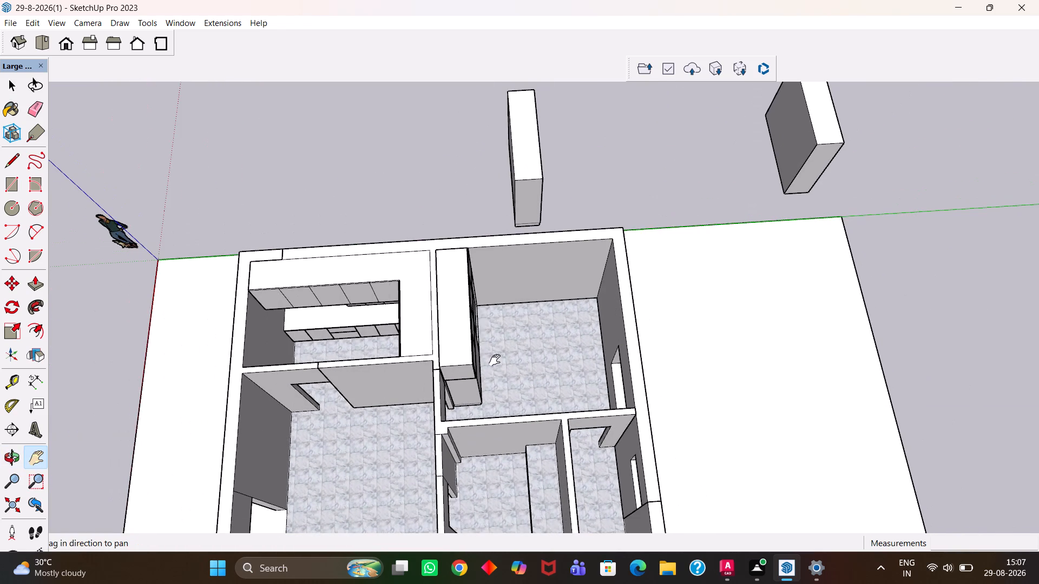
left_click_drag(494, 381, 509, 314)
scroll(509, 314, "down", 3)
middle_click_drag(488, 320, 497, 349)
scroll(497, 349, "up", 2)
key("space")
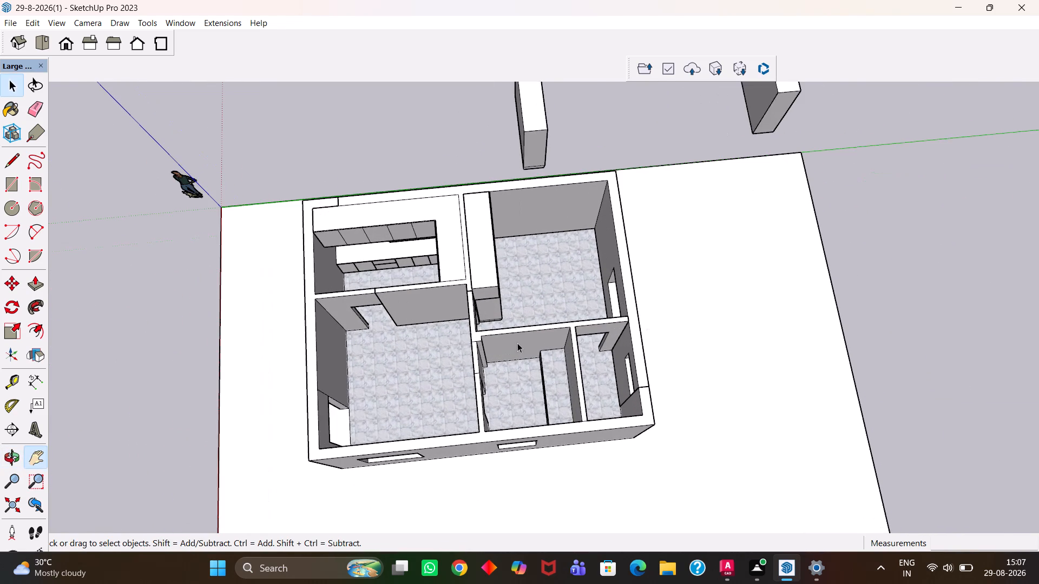
left_click(913, 251)
right_click(870, 203)
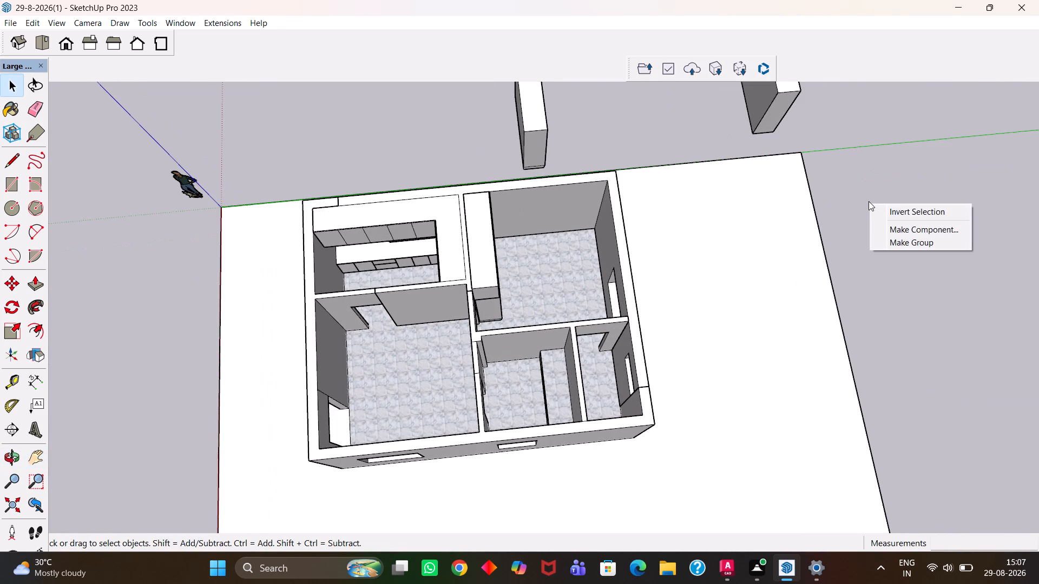
left_click(870, 164)
key("h")
scroll(655, 288, "up", 3)
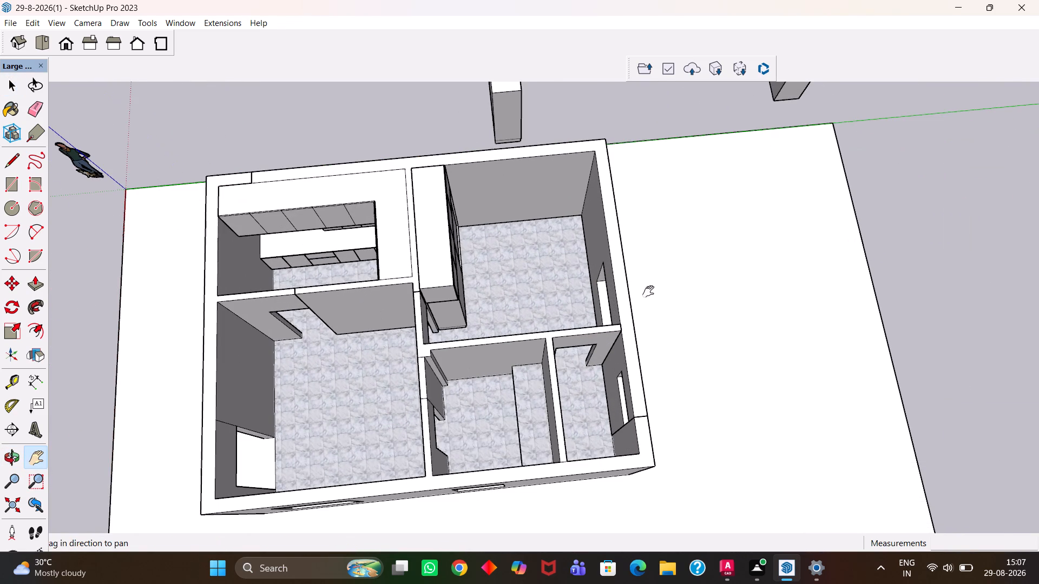
scroll(549, 274, "down", 3)
middle_click_drag(506, 231, 490, 308)
scroll(491, 308, "up", 2)
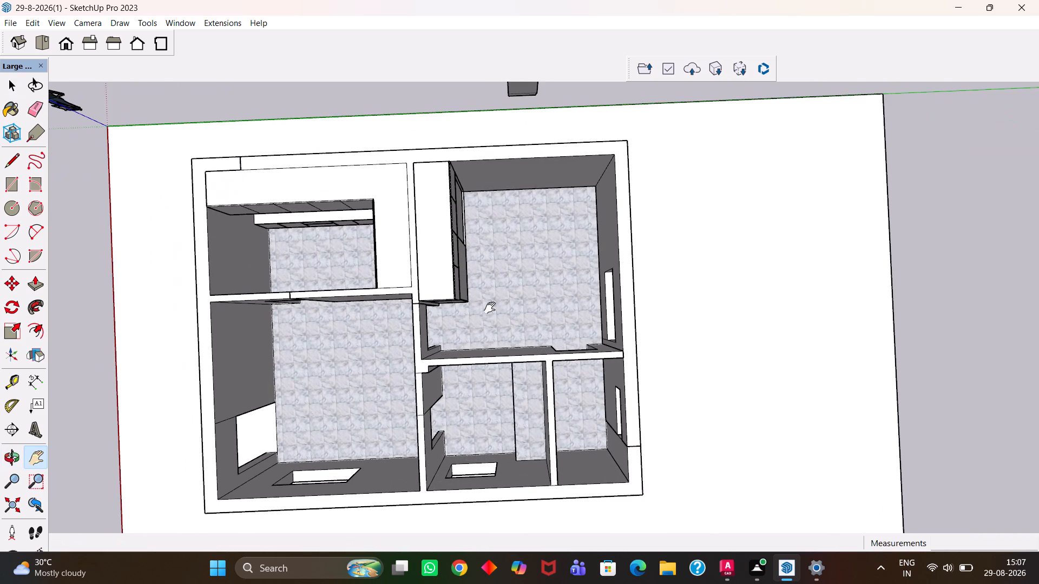
middle_click_drag(498, 307, 445, 332)
scroll(493, 304, "up", 1)
left_click_drag(439, 306, 523, 256)
middle_click_drag(592, 329, 595, 293)
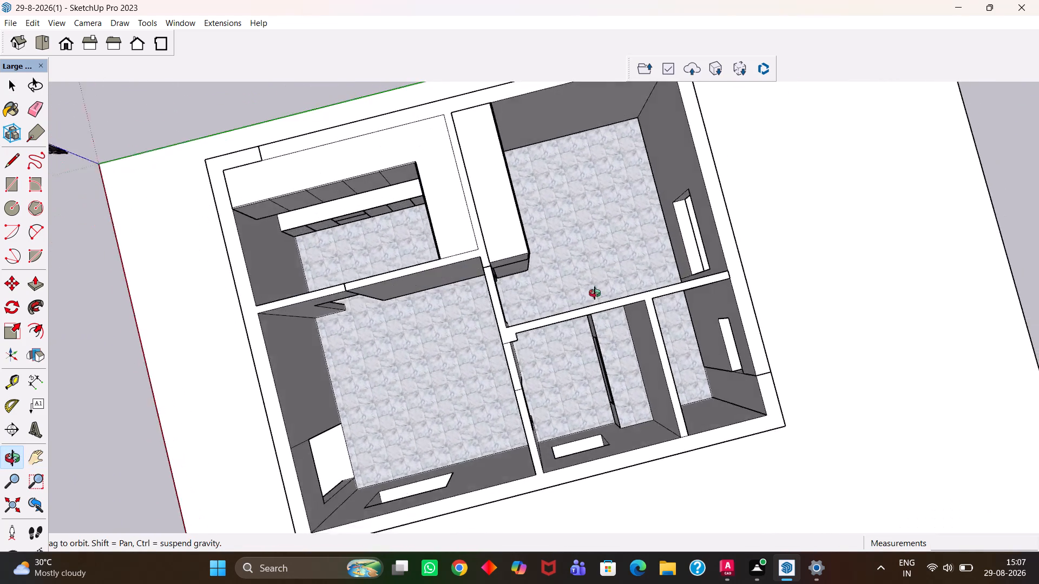
middle_click_drag(595, 293, 672, 278)
middle_click_drag(676, 283, 688, 257)
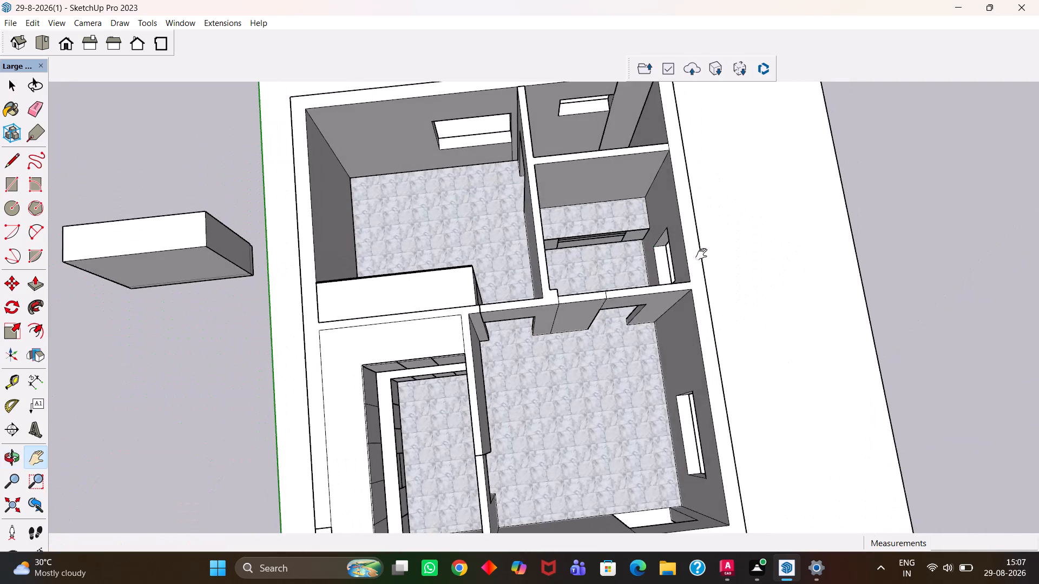
middle_click_drag(475, 291, 710, 272)
middle_click_drag(462, 287, 699, 294)
scroll(693, 285, "up", 1)
middle_click_drag(639, 289, 603, 331)
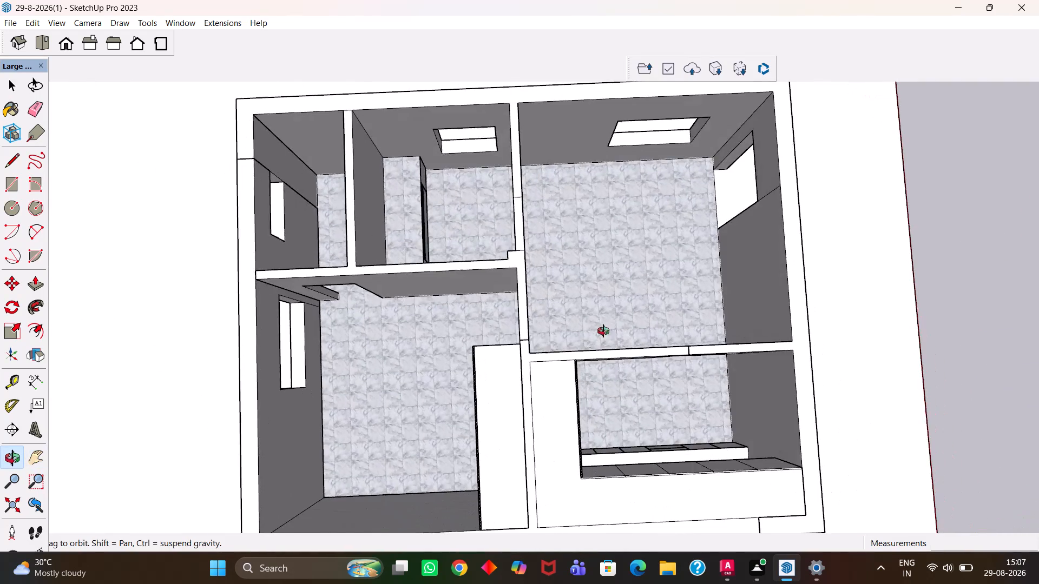
middle_click_drag(603, 331, 608, 330)
scroll(610, 330, "down", 2)
left_click_drag(647, 345, 605, 321)
middle_click_drag(632, 321, 616, 348)
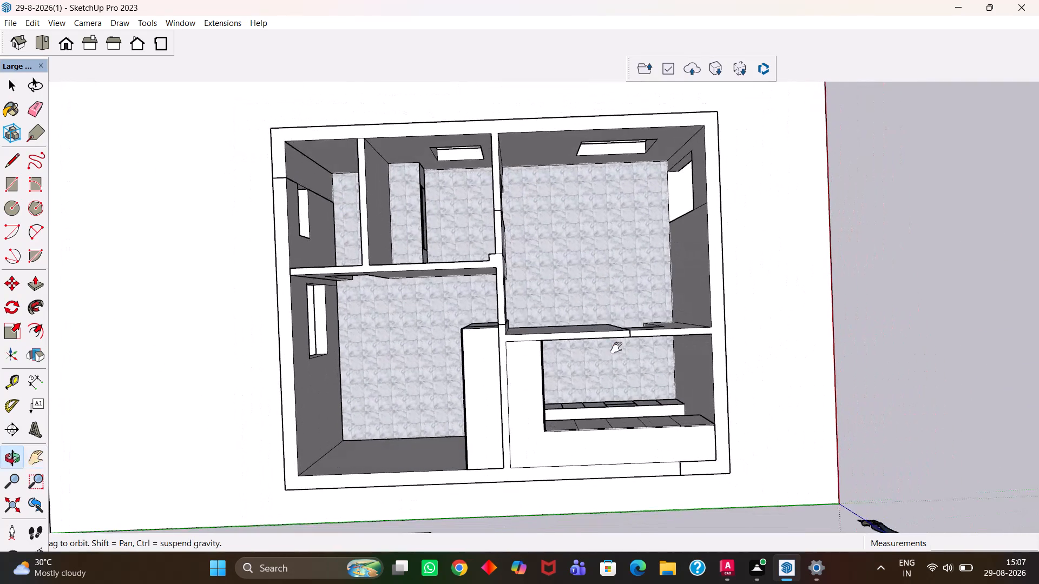
scroll(616, 348, "up", 2)
left_click_drag(628, 333, 660, 354)
middle_click_drag(665, 354, 668, 360)
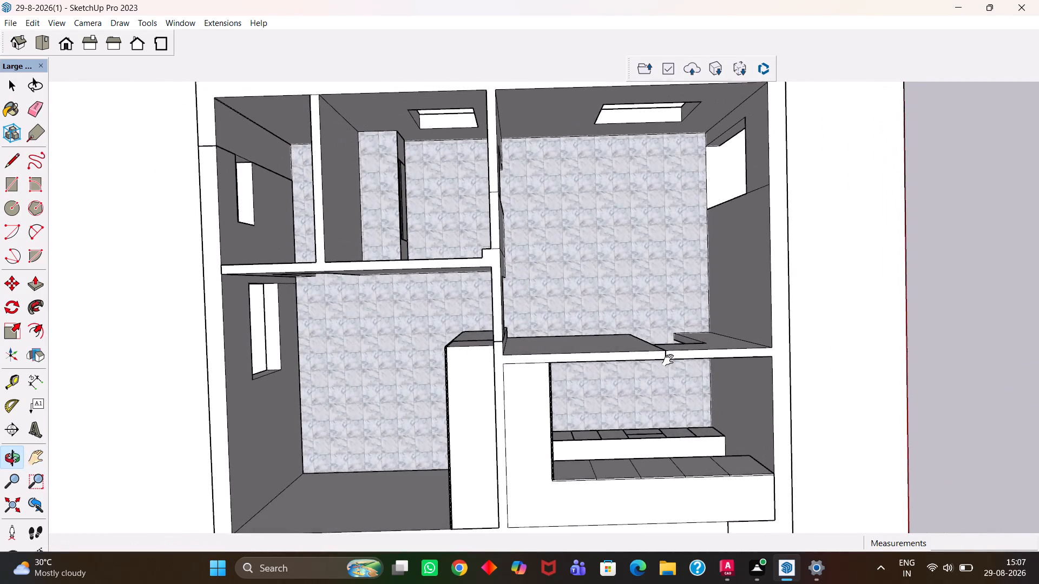
scroll(668, 360, "down", 1)
left_click_drag(635, 350, 655, 351)
middle_click_drag(669, 342, 679, 342)
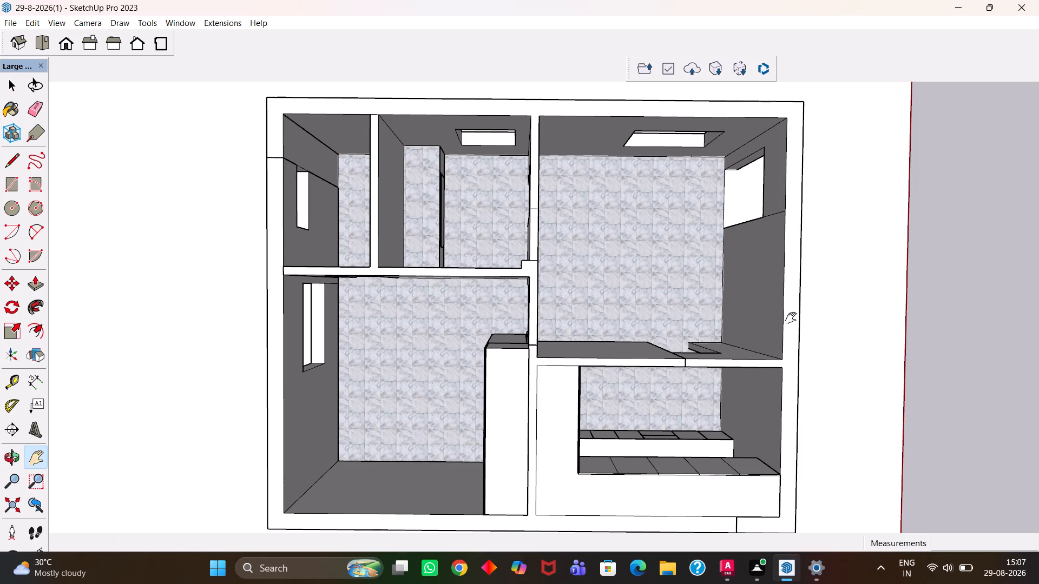
scroll(709, 320, "down", 1)
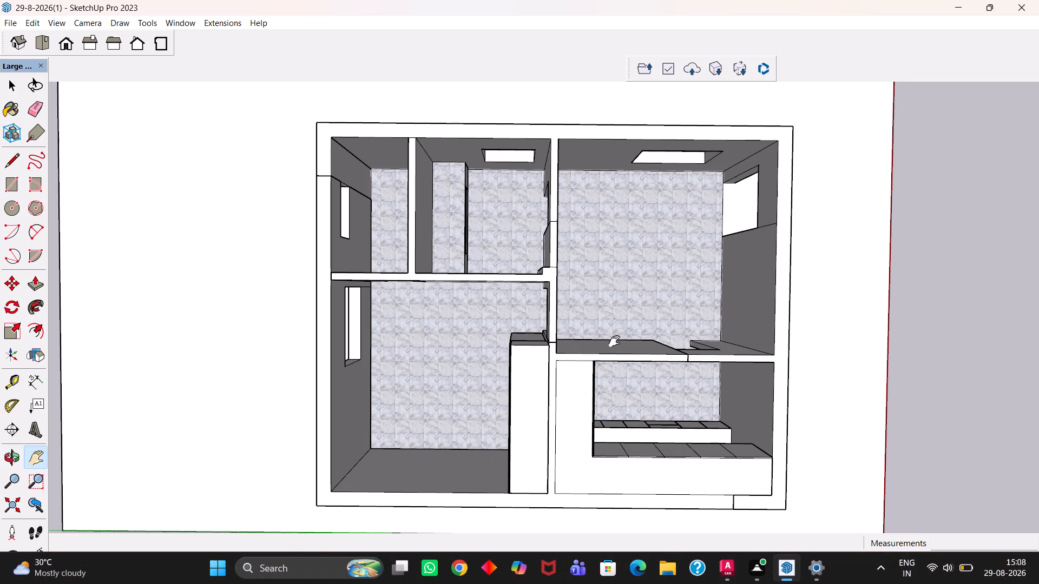
scroll(615, 341, "up", 1)
scroll(615, 341, "down", 2)
middle_click_drag(613, 341, 616, 343)
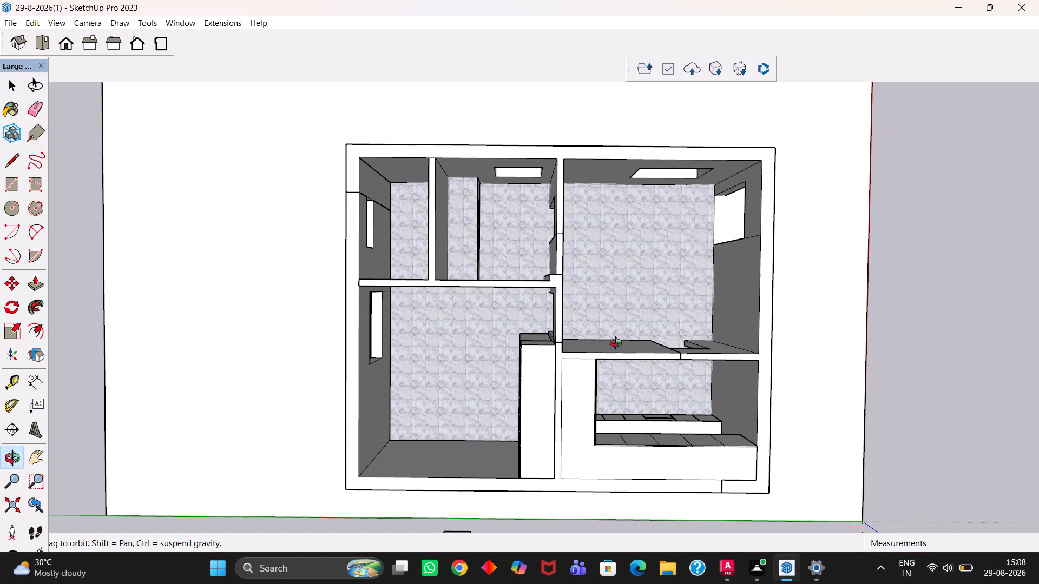
middle_click_drag(616, 343, 606, 312)
scroll(606, 312, "up", 1)
left_click_drag(626, 322, 636, 316)
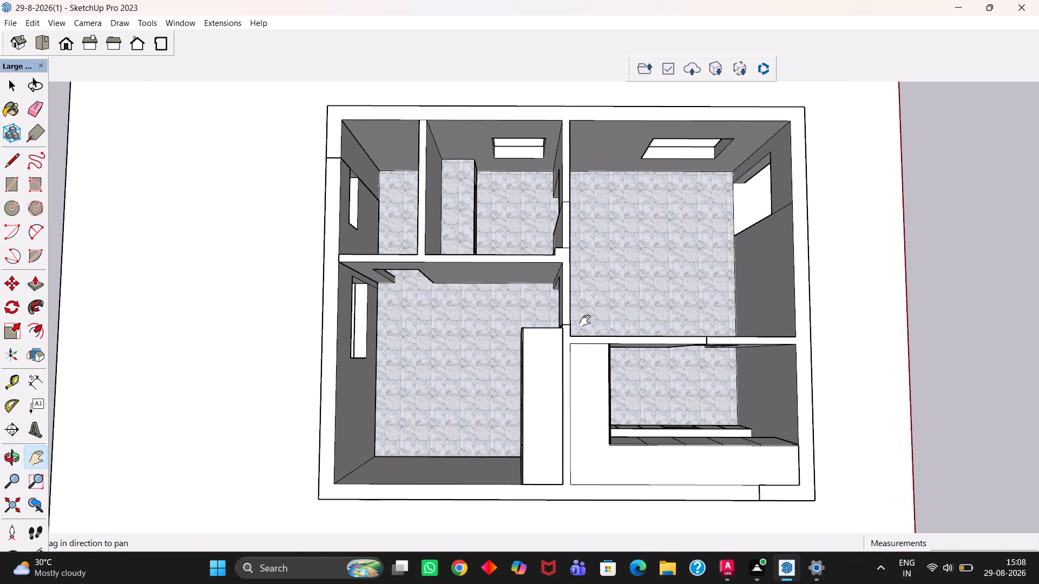
Inspect the kitchen cabinets, bedroom wardrobe and interior walls from oblique angles around the house.
middle_click_drag(589, 326, 702, 302)
scroll(699, 300, "up", 1)
middle_click_drag(541, 304, 850, 296)
middle_click_drag(535, 311, 725, 310)
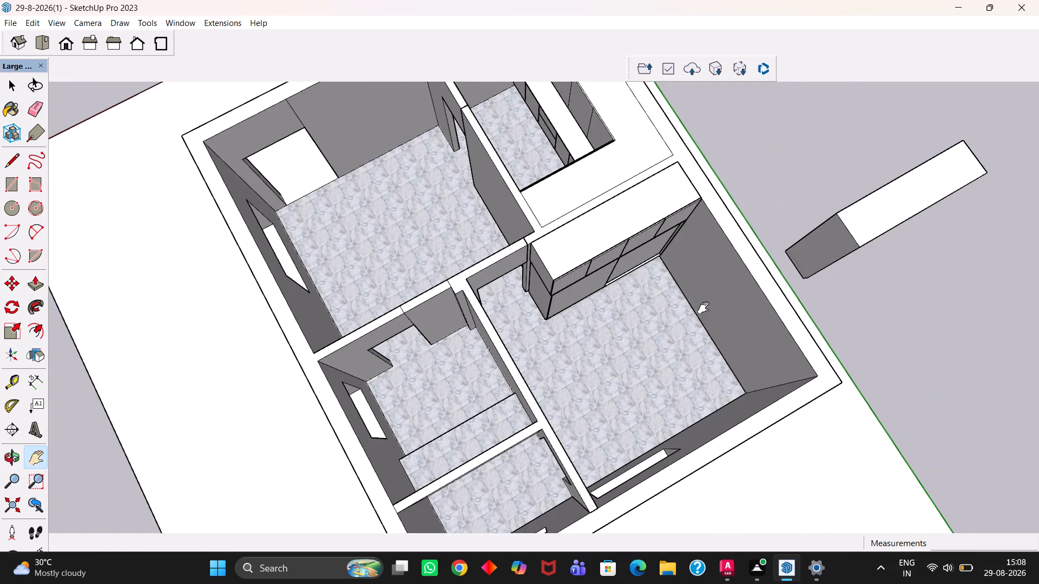
scroll(551, 306, "up", 1)
middle_click_drag(424, 297, 702, 286)
middle_click_drag(478, 299, 537, 267)
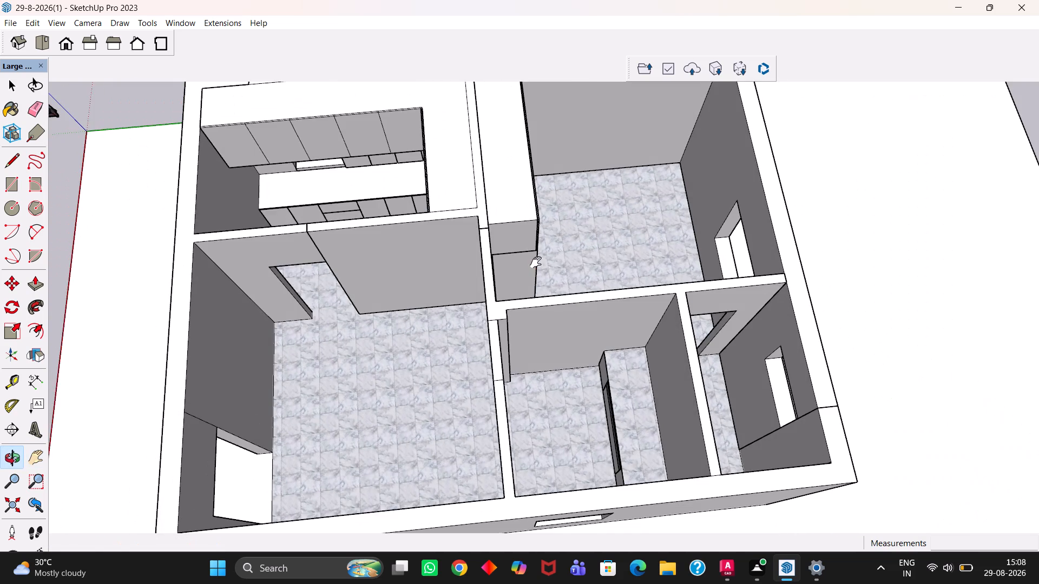
left_click_drag(530, 249, 553, 327)
scroll(557, 328, "down", 1)
middle_click_drag(578, 346, 435, 296)
scroll(435, 296, "up", 2)
middle_click_drag(432, 295, 606, 294)
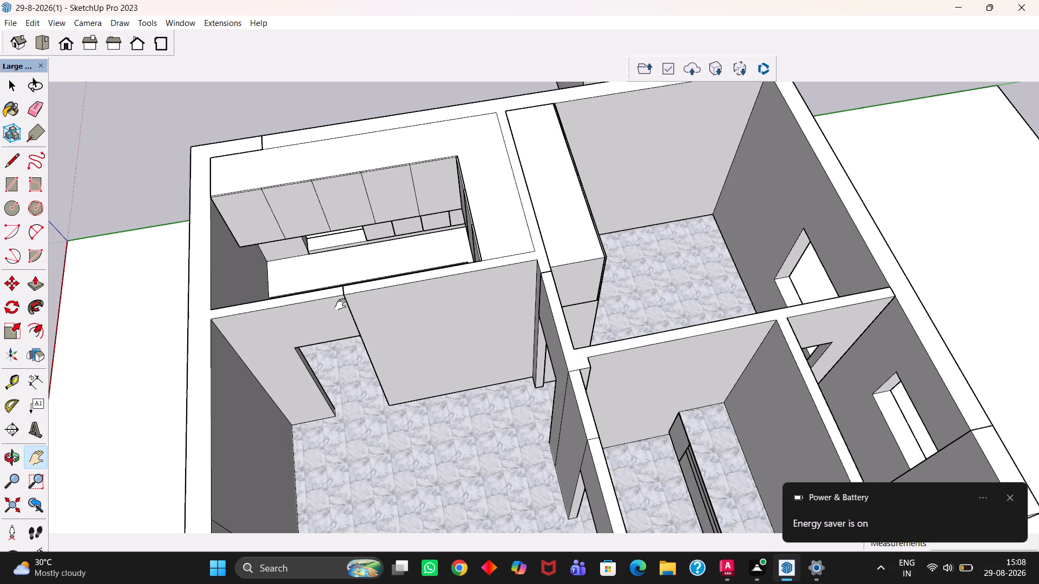
scroll(418, 314, "down", 3)
scroll(460, 333, "up", 5)
scroll(470, 333, "down", 7)
scroll(536, 342, "up", 4)
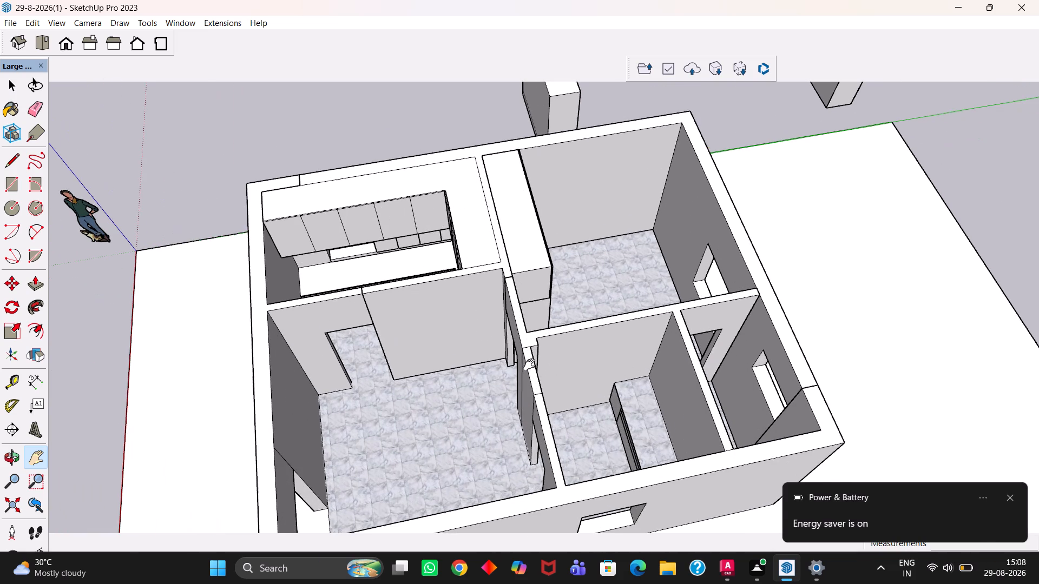
middle_click_drag(531, 334, 534, 346)
scroll(515, 348, "up", 2)
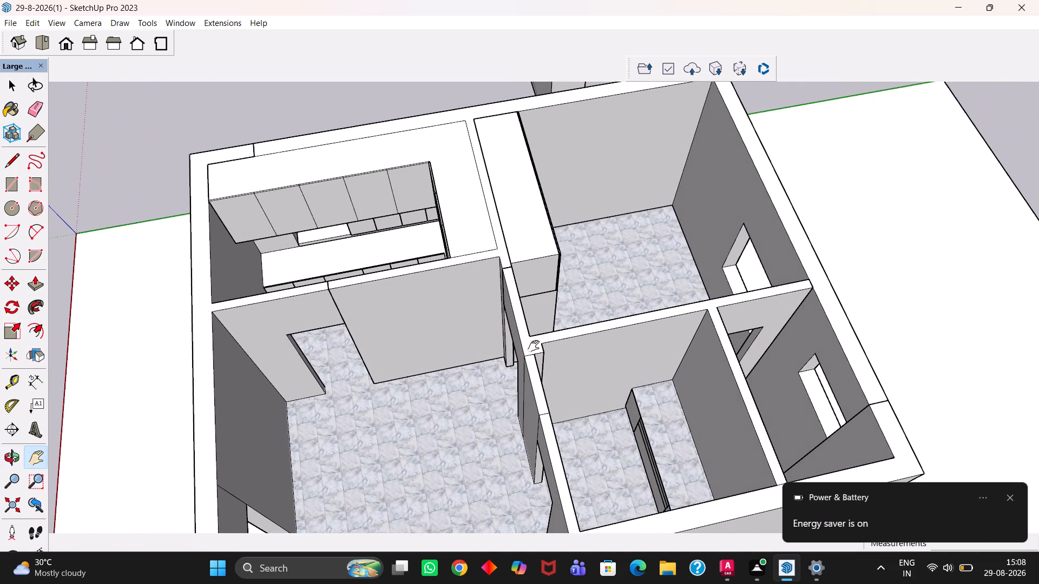
Print a near-top view of the whole house, filling the drawing area, with the Microsoft Print to PDF printer.
scroll(534, 346, "down", 2)
middle_click_drag(650, 327, 607, 350)
key("h")
scroll(610, 354, "down", 1)
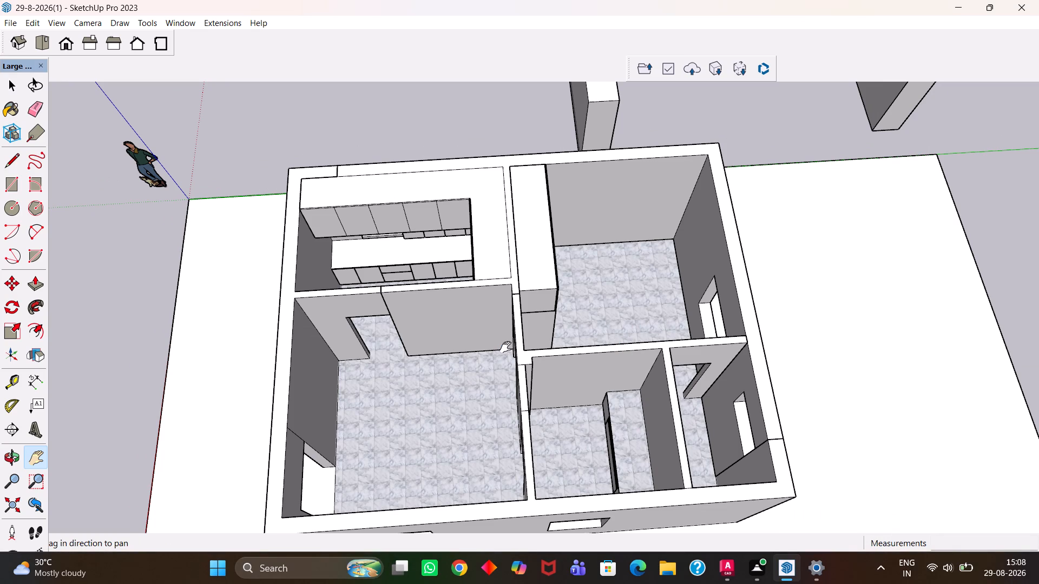
scroll(504, 357, "down", 3)
middle_click_drag(530, 358, 532, 361)
scroll(531, 359, "up", 2)
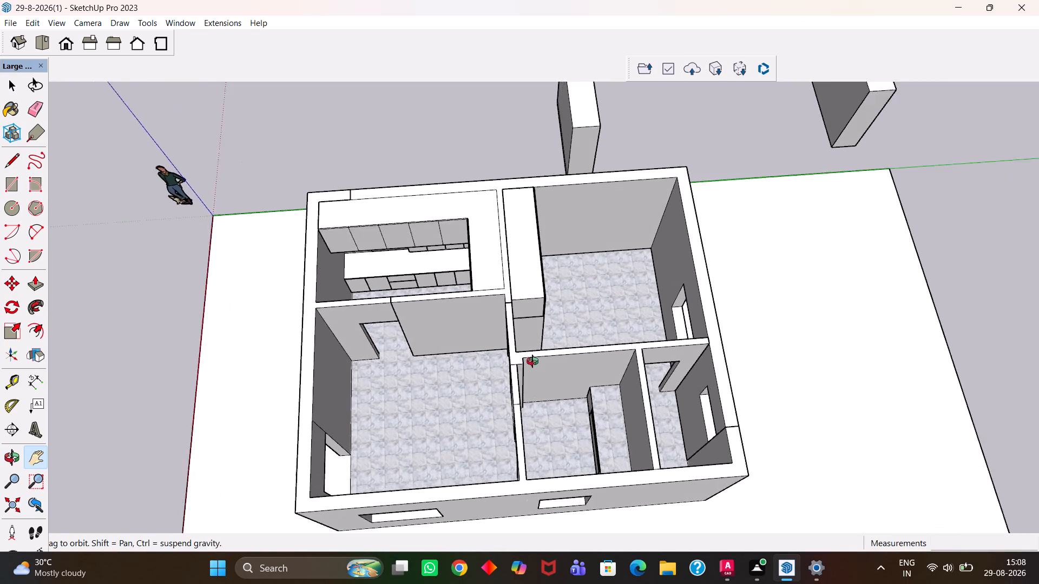
middle_click_drag(532, 361, 535, 430)
scroll(537, 432, "up", 2)
middle_click_drag(542, 347, 519, 388)
scroll(519, 388, "up", 1)
scroll(523, 379, "down", 1)
middle_click_drag(491, 379, 556, 353)
scroll(556, 353, "up", 1)
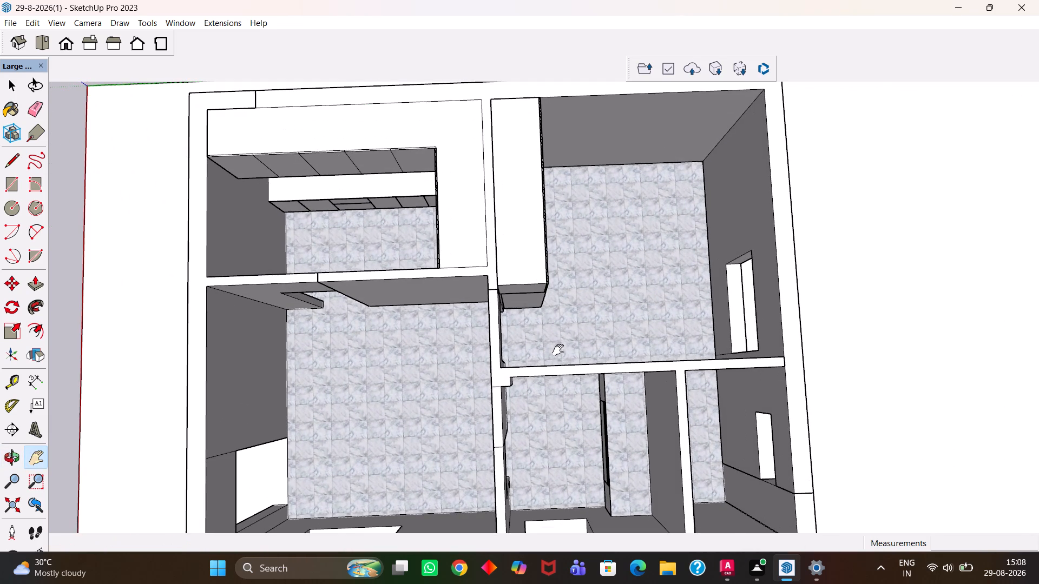
scroll(555, 354, "down", 1)
middle_click_drag(545, 359, 537, 361)
left_click_drag(555, 353, 556, 336)
middle_click(549, 346)
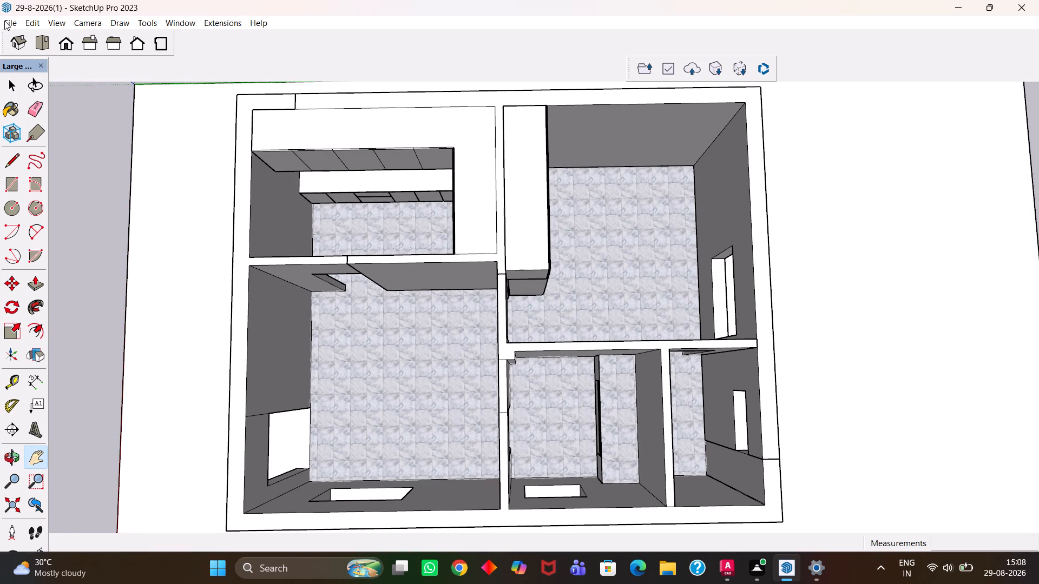
left_click(9, 21)
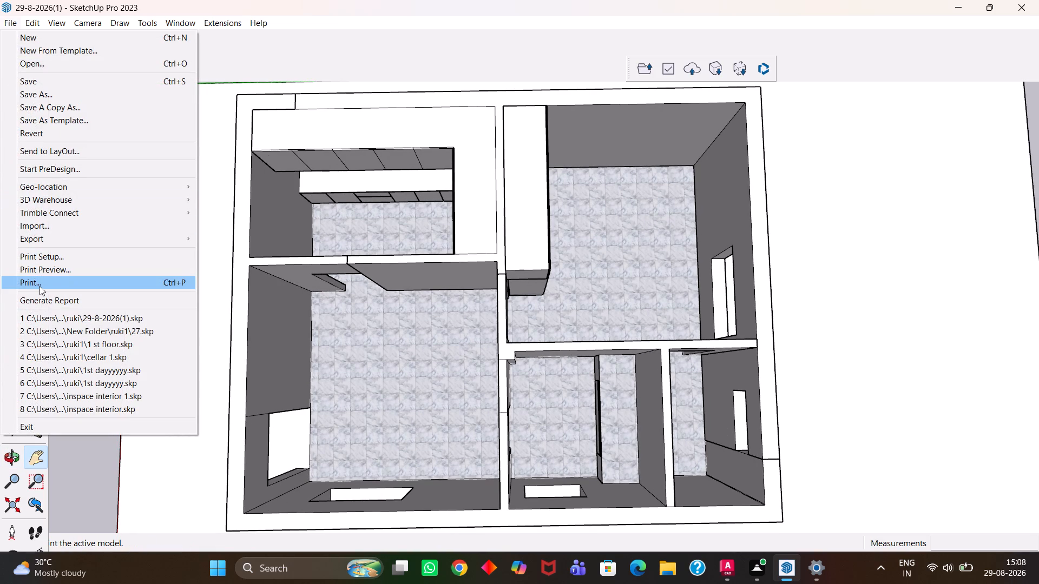
left_click(38, 286)
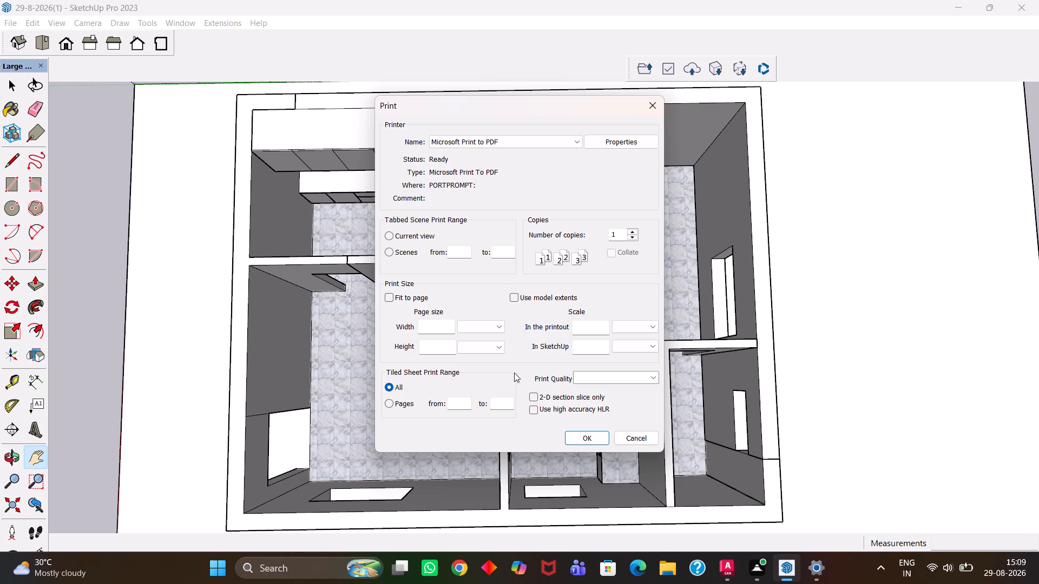
left_click(587, 441)
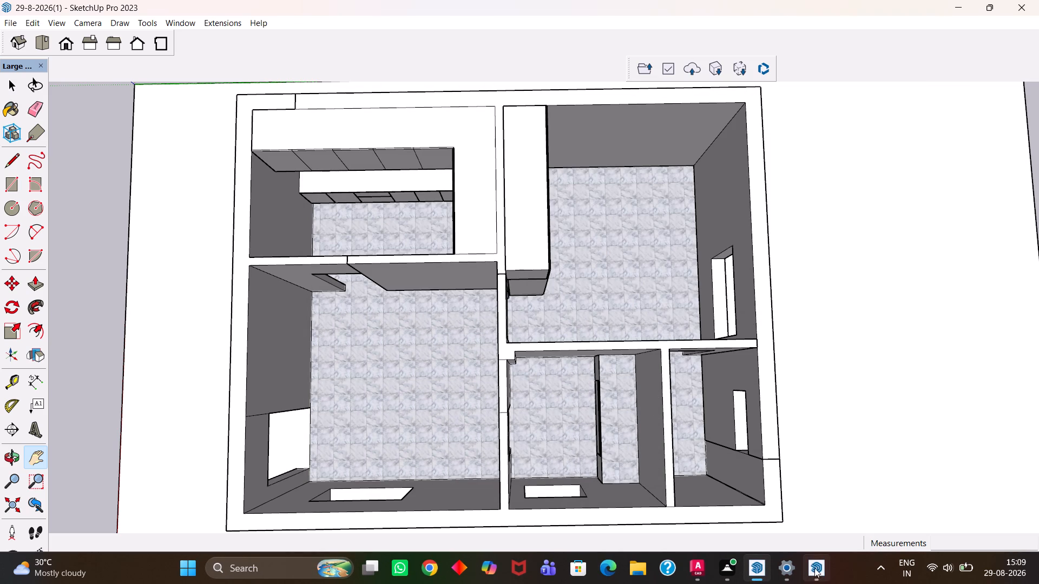
Save the print output as a PDF document named 29-8(1) in the ruki folder.
left_click(805, 526)
scroll(472, 214, "down", 4)
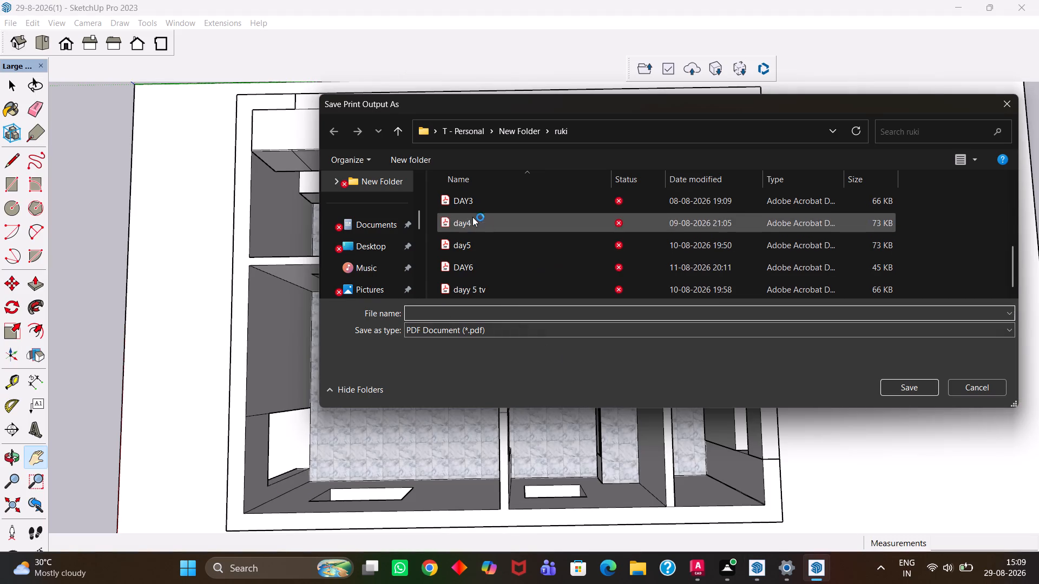
scroll(479, 257, "down", 3)
left_click(416, 314)
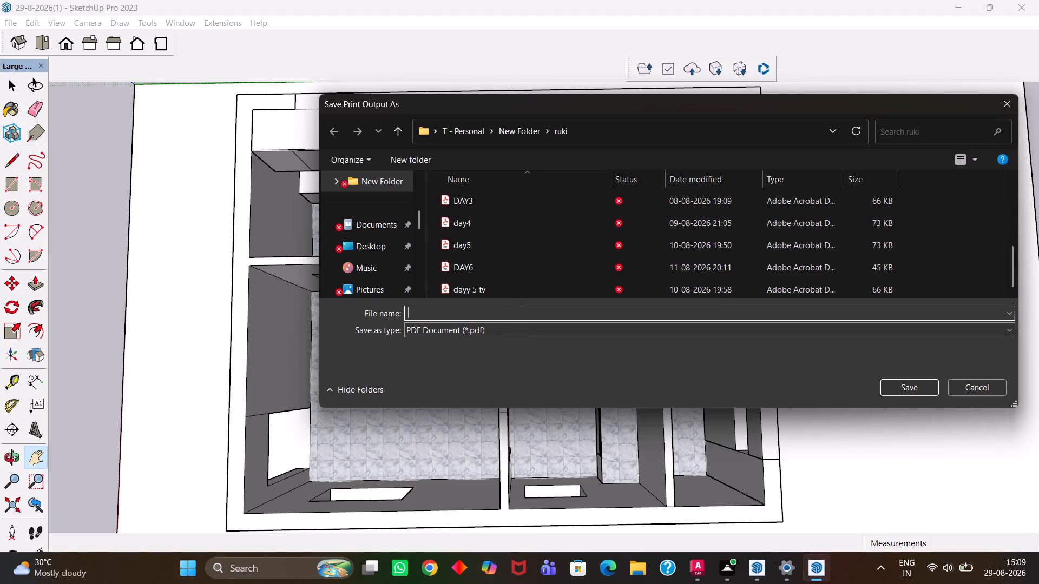
key("2")
key("9")
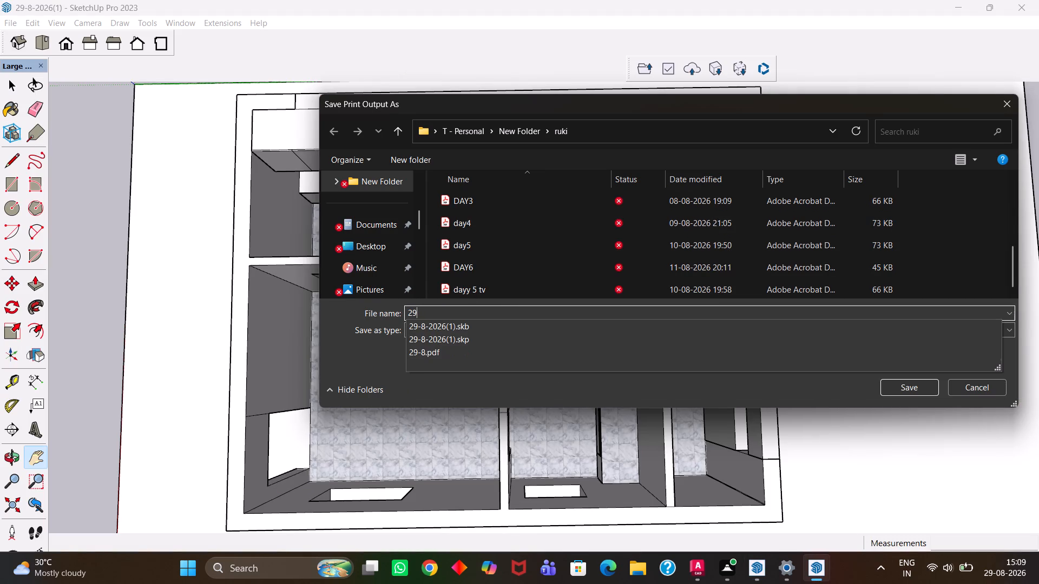
key("minus")
key("8")
key("shift+parenleft")
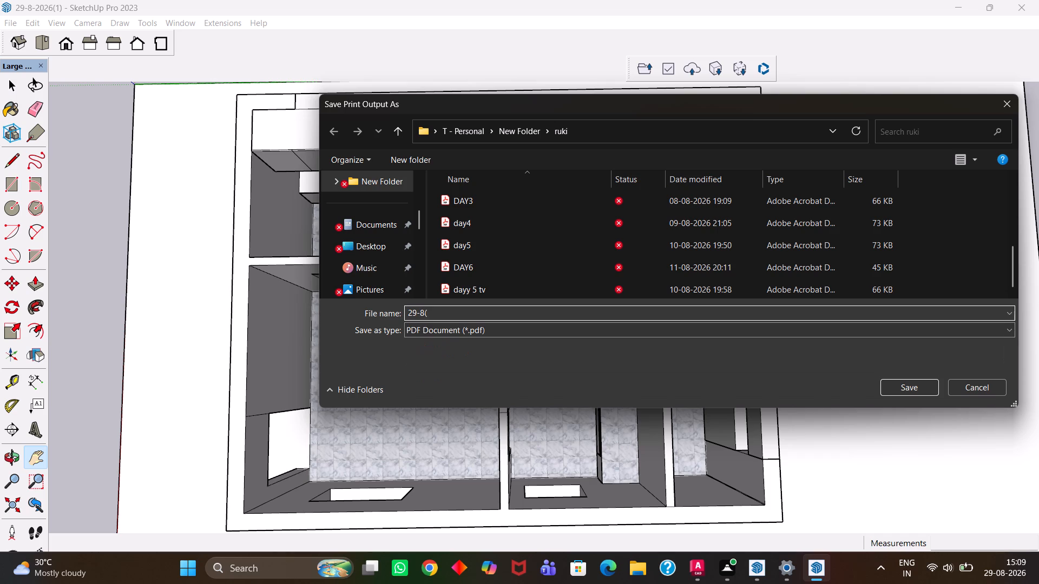
key("End")
key("shift+parenright")
key("BackSpace")
key("End")
key("1")
key("shift+parenright")
left_click(915, 384)
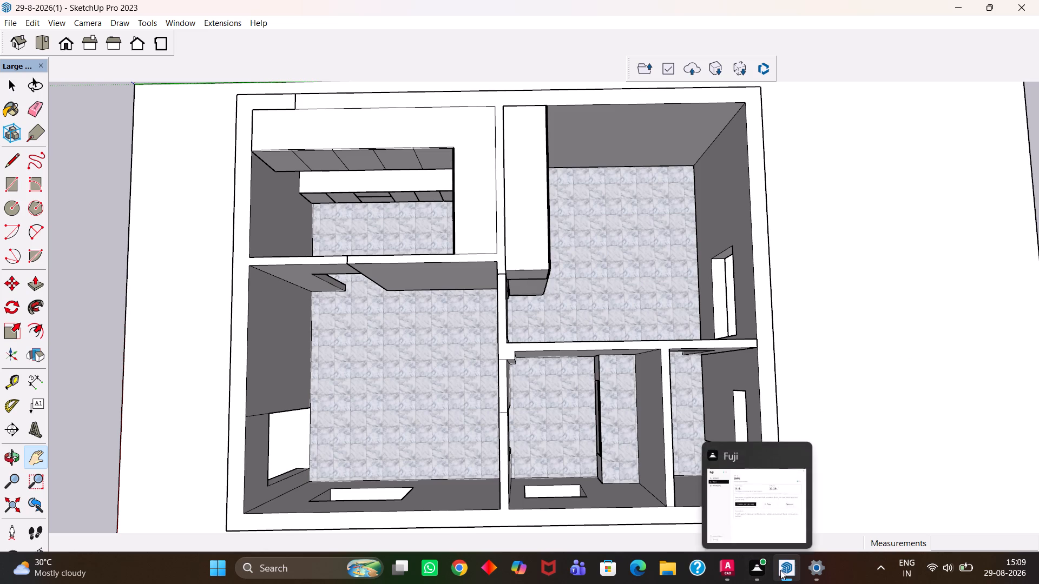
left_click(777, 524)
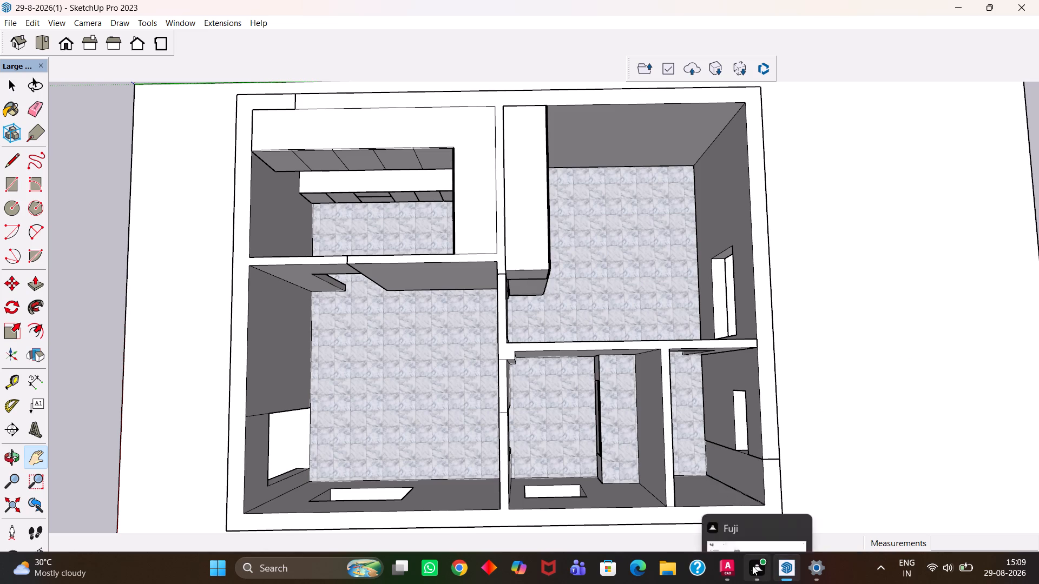